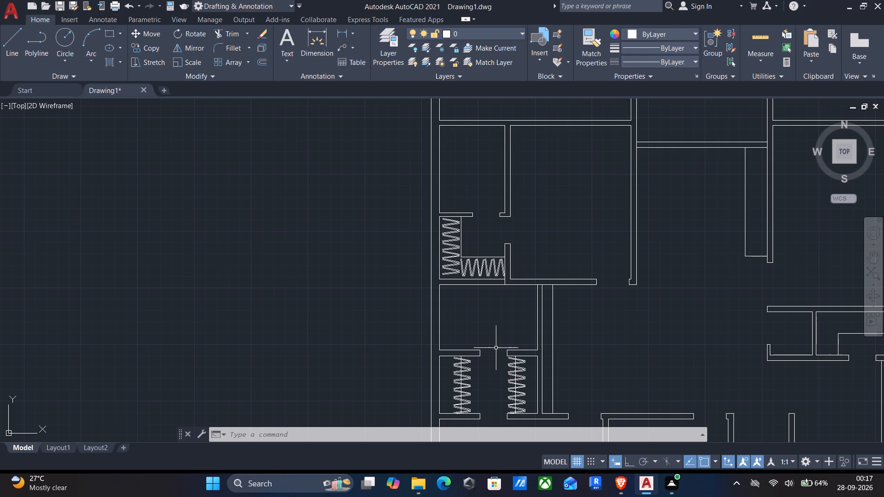
Copy the bed with its two nightstands from the reference plan's south-west bedroom to the new plan's south-west bedroom, against its south wall.
middle_drag(547, 422, 548, 248)
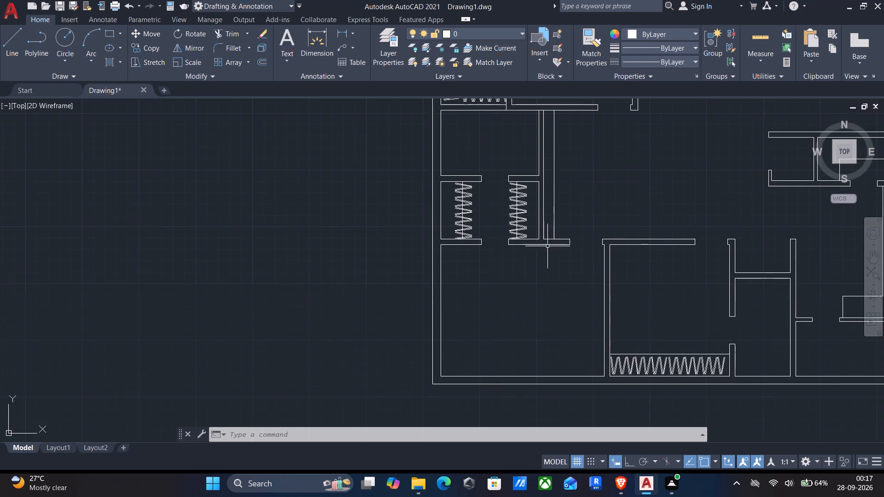
middle_drag(525, 315, 516, 224)
middle_drag(519, 274, 497, 149)
middle_drag(492, 280, 492, 278)
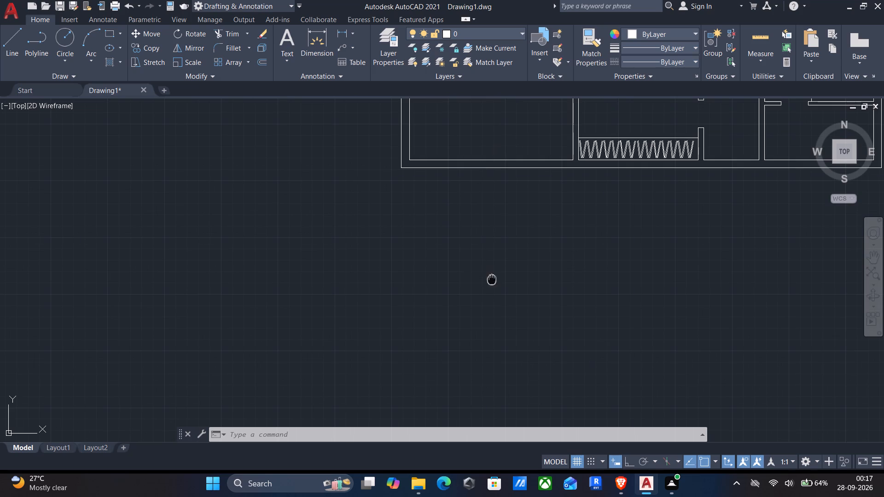
middle_drag(492, 278, 486, 76)
scroll(483, 73, down, 3)
scroll(411, 340, down, 2)
middle_drag(525, 287, 411, 342)
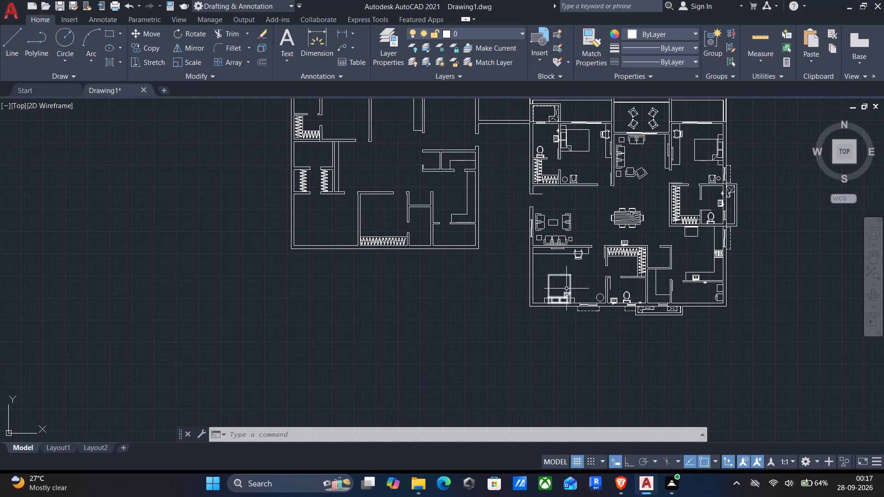
scroll(566, 287, up, 3)
click(448, 205)
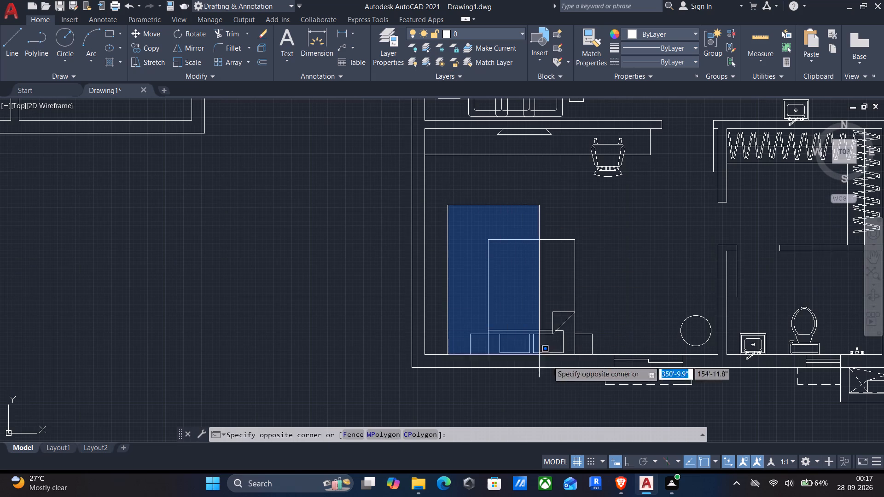
click(601, 387)
key(c)
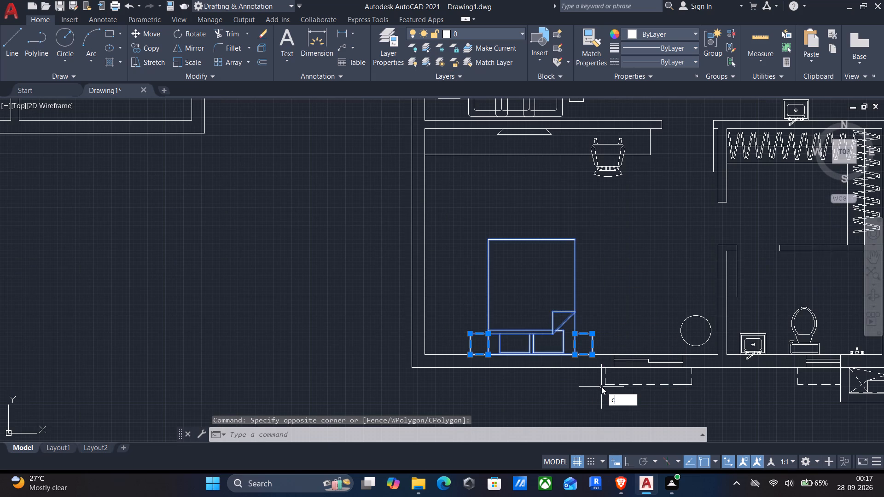
key(o)
key(Return)
scroll(532, 358, up, 2)
click(524, 353)
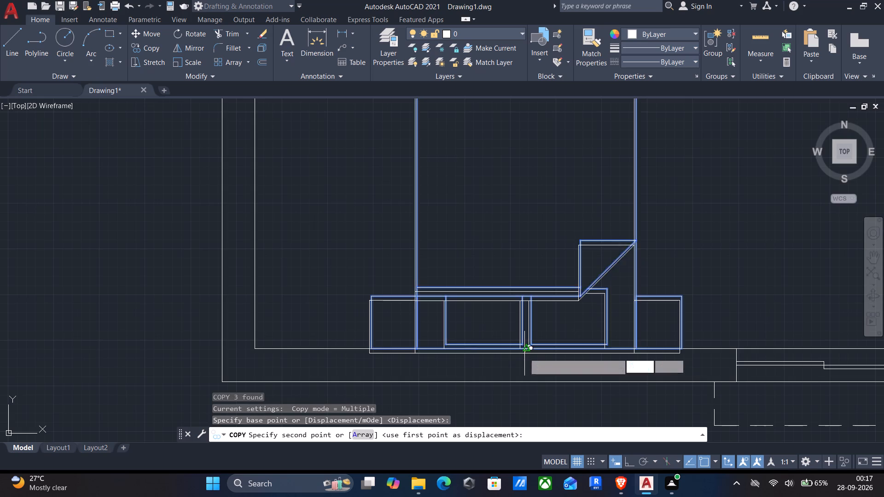
scroll(514, 360, down, 2)
middle_drag(508, 372, 640, 360)
scroll(647, 363, down, 1)
middle_drag(419, 316, 715, 409)
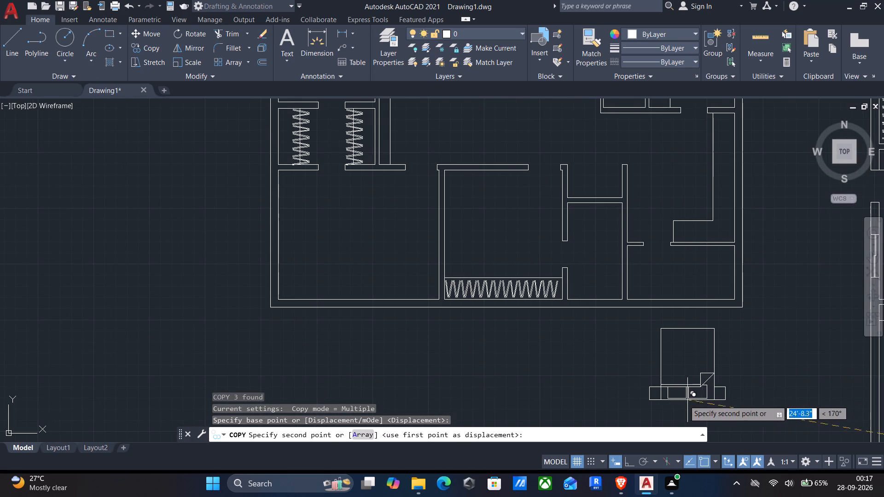
middle_drag(675, 408, 779, 473)
scroll(421, 357, up, 2)
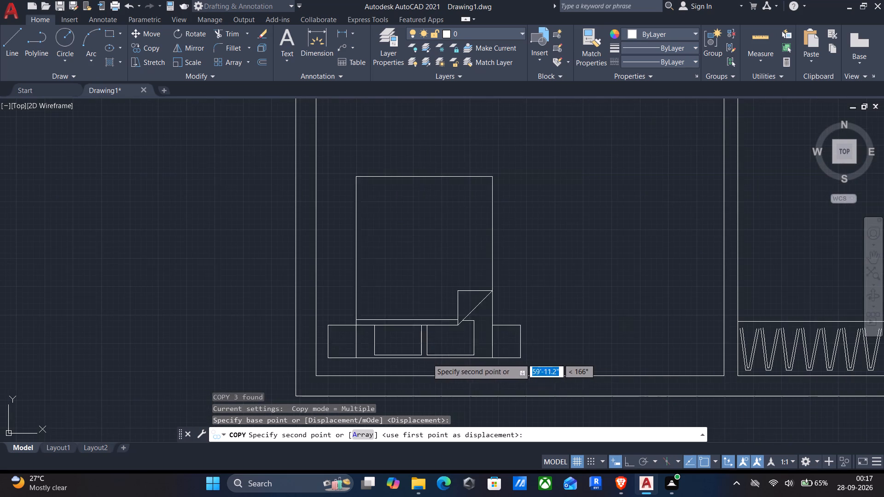
middle_drag(448, 376, 470, 360)
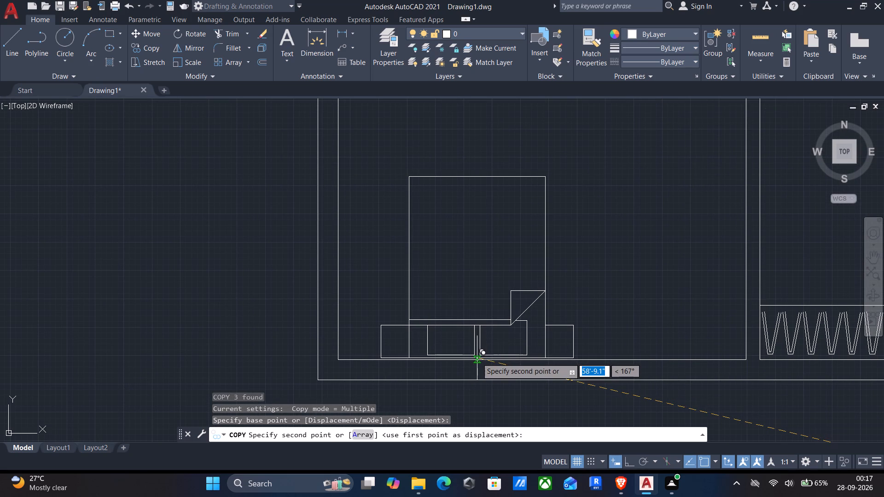
click(477, 358)
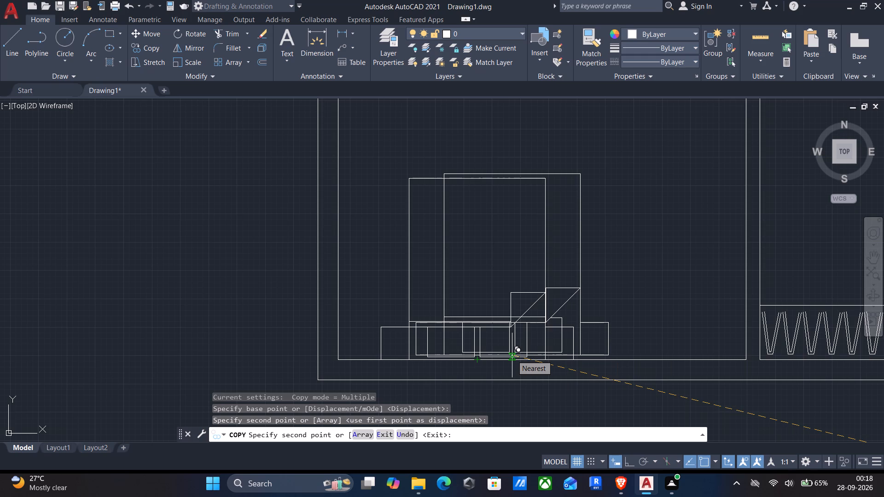
key(Escape)
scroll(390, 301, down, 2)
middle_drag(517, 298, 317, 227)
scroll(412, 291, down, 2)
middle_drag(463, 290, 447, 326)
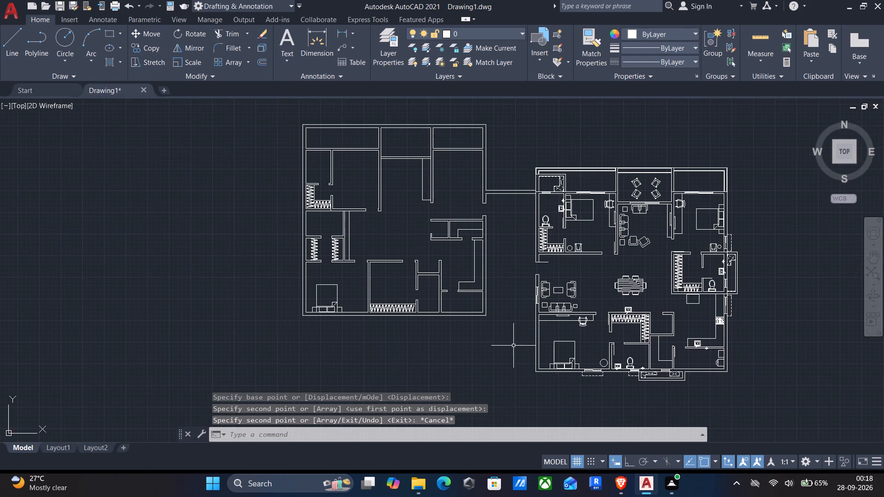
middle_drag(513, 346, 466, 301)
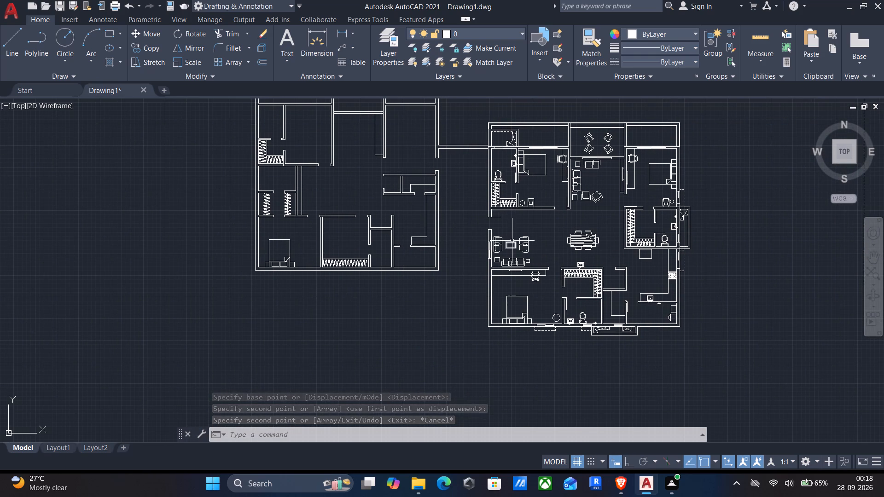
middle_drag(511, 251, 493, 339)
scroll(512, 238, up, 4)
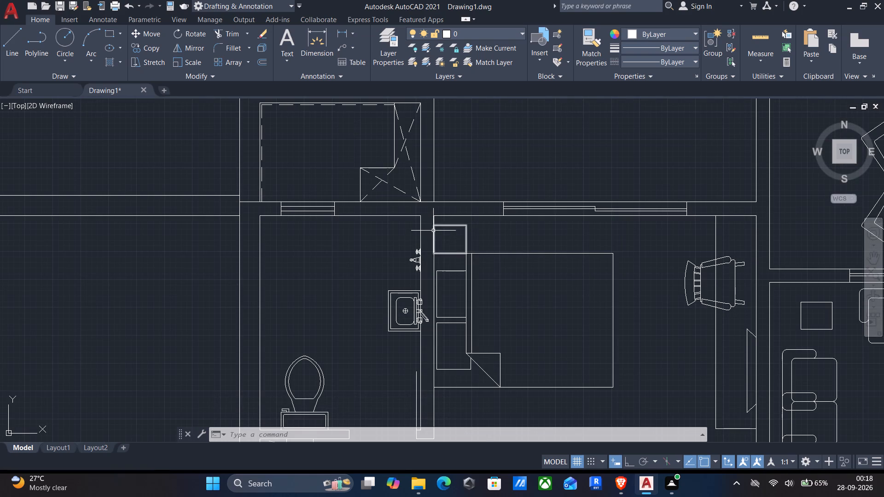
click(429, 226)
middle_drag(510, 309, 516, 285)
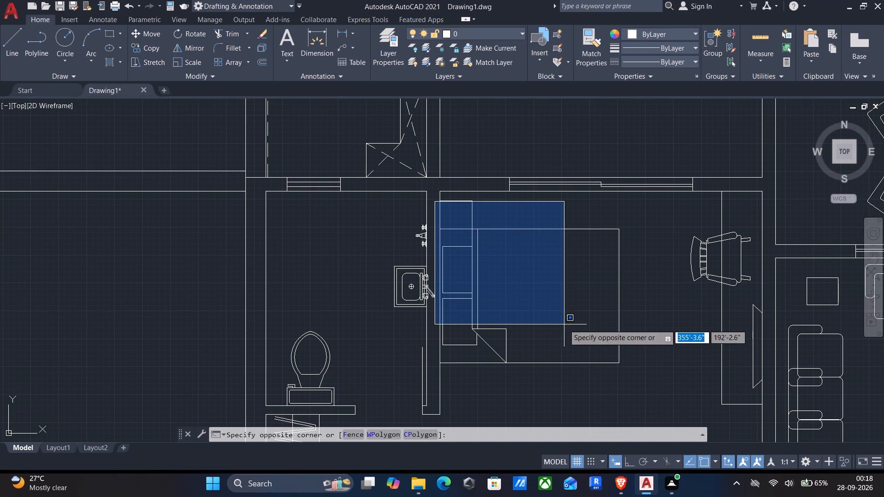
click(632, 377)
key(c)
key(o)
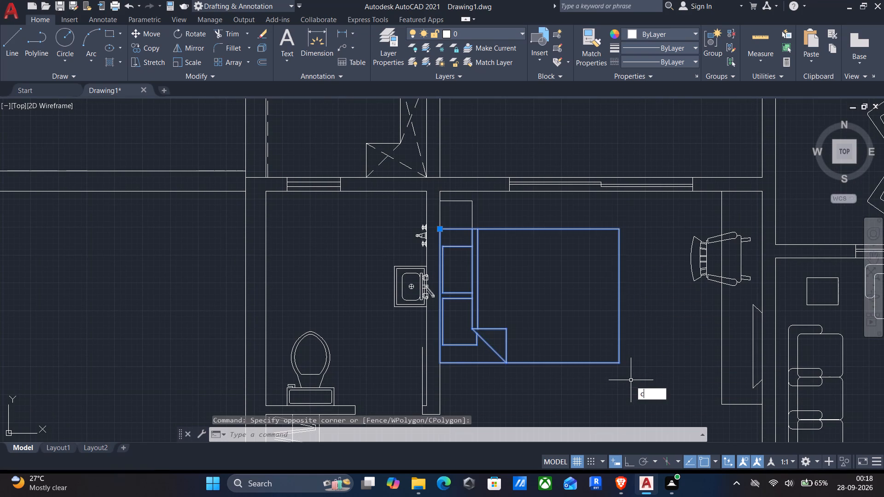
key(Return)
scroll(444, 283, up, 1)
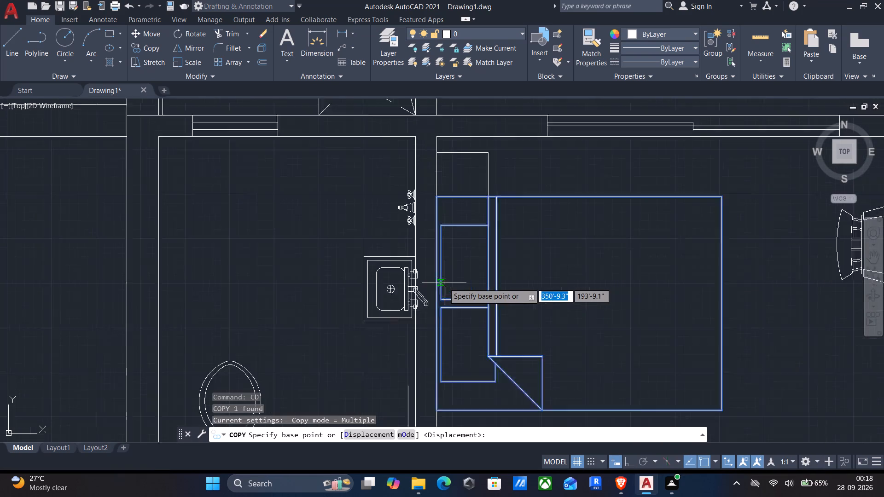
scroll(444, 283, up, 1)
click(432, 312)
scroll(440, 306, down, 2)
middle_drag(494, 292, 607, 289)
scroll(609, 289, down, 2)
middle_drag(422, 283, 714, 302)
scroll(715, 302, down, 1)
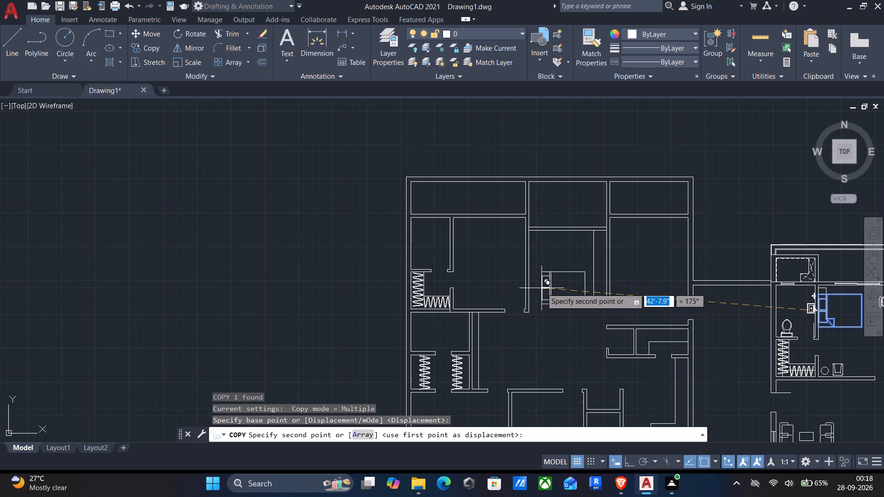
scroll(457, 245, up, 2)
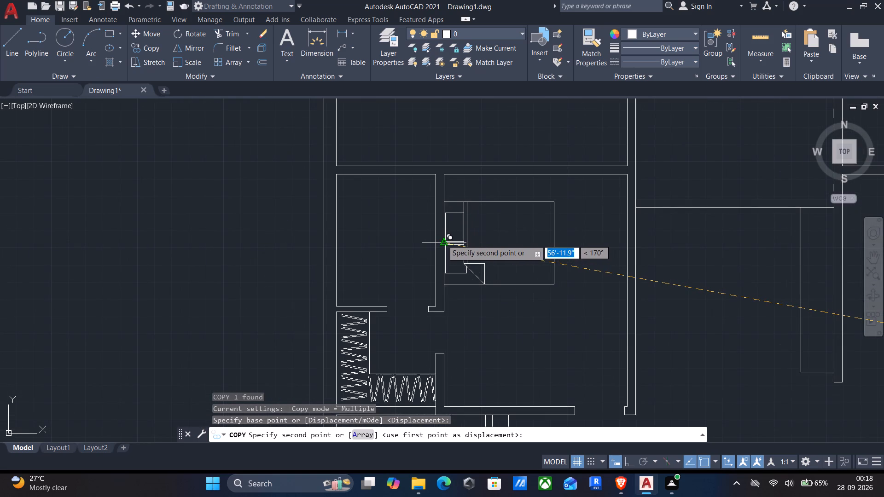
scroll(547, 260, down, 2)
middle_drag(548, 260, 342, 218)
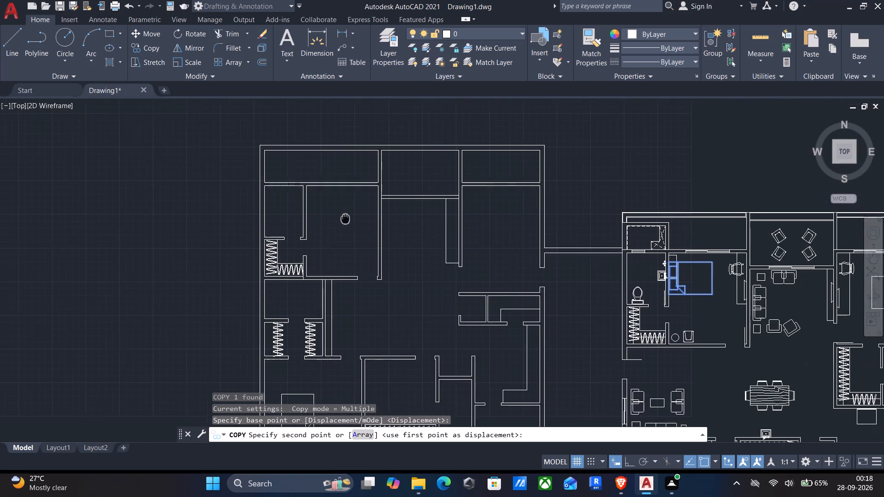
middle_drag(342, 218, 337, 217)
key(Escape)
Copy the bed with its single nightstand from the reference plan's north-west bedroom to the matching new bedroom, headboard against its west wall.
scroll(656, 274, up, 1)
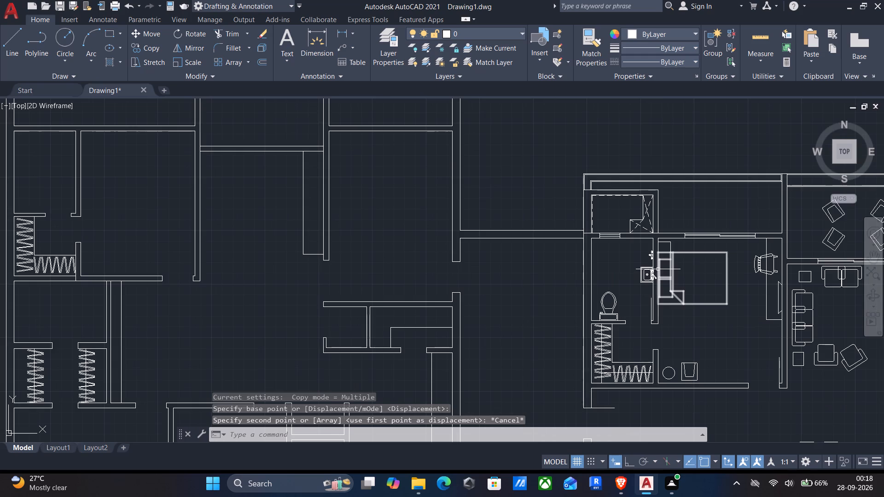
scroll(658, 269, up, 4)
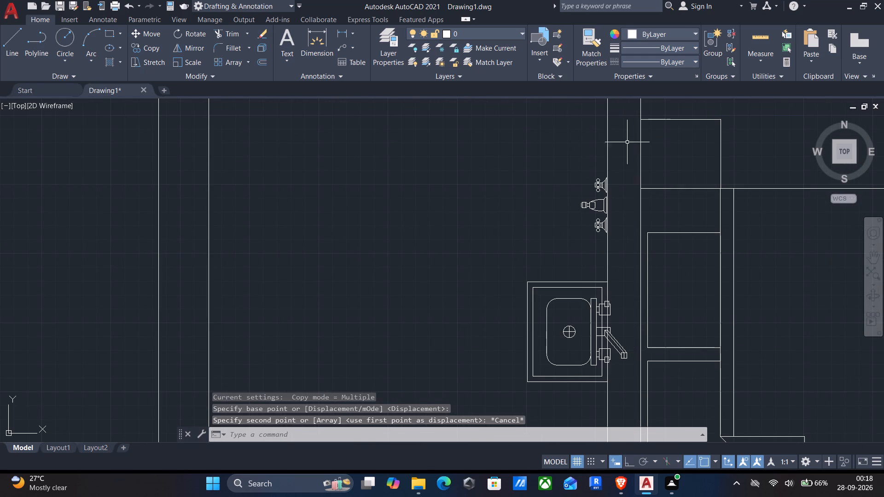
click(624, 106)
scroll(653, 219, down, 2)
middle_drag(708, 349, 705, 350)
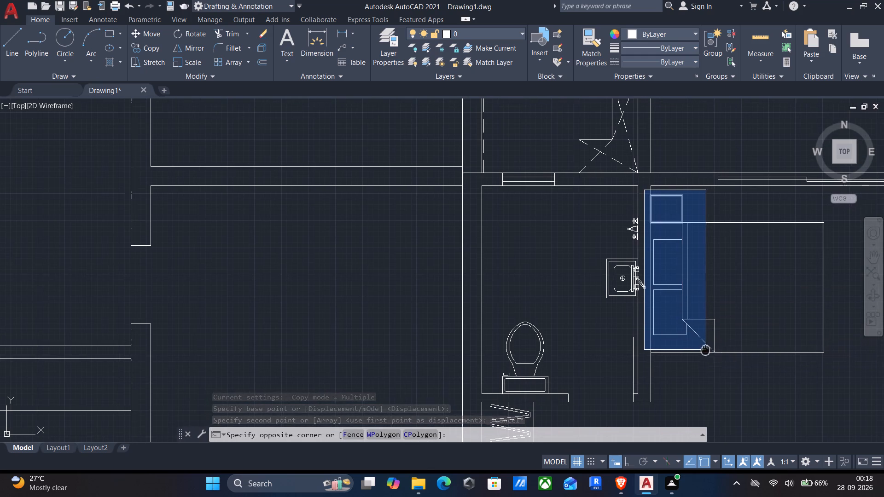
middle_drag(705, 350, 703, 350)
click(827, 399)
key(c)
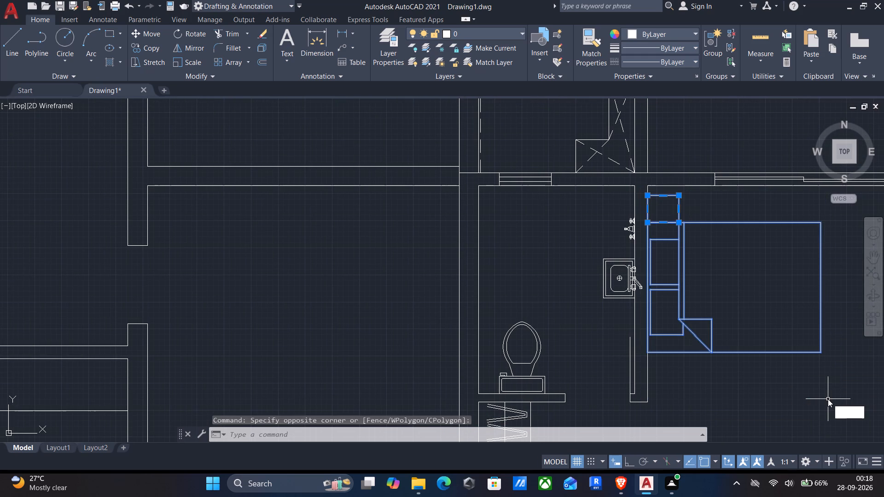
key(o)
key(Return)
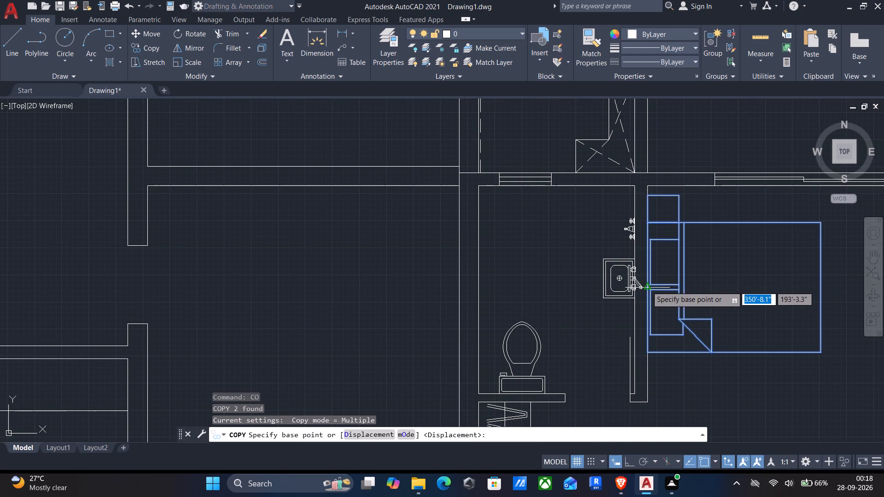
click(647, 287)
scroll(637, 271, down, 2)
middle_drag(597, 267, 779, 340)
scroll(779, 340, down, 1)
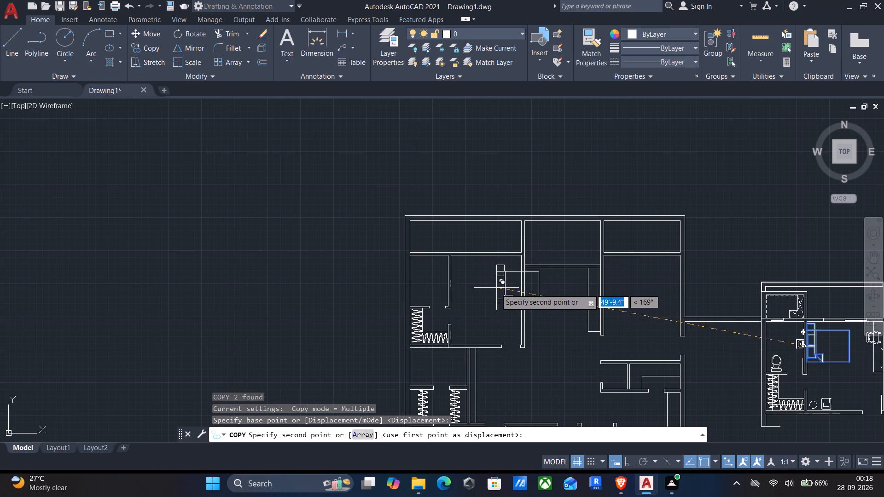
scroll(469, 288, up, 2)
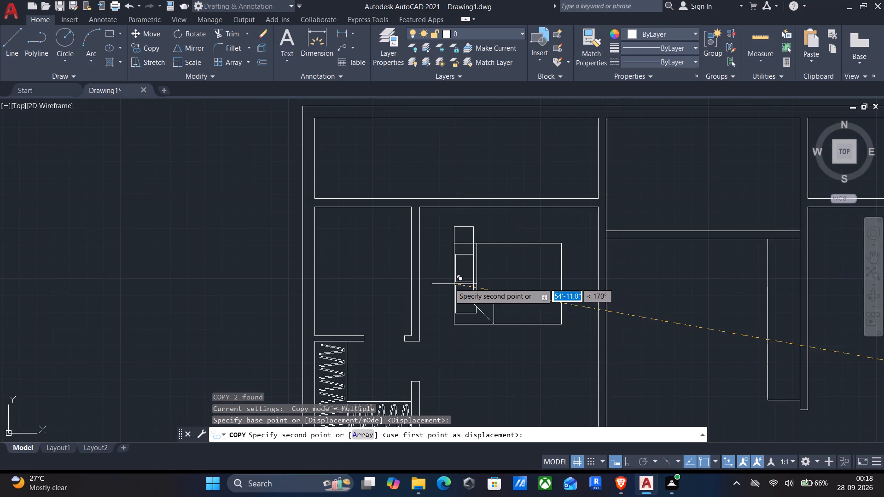
click(421, 274)
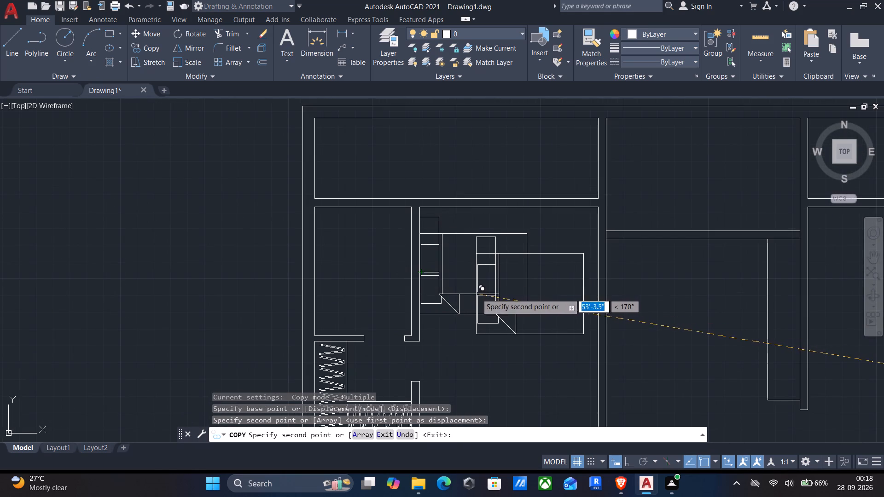
Place another copy of the bed and nightstand against the west wall of the southern middle bedroom, north of its wardrobe.
middle_drag(501, 327, 488, 269)
scroll(486, 266, down, 1)
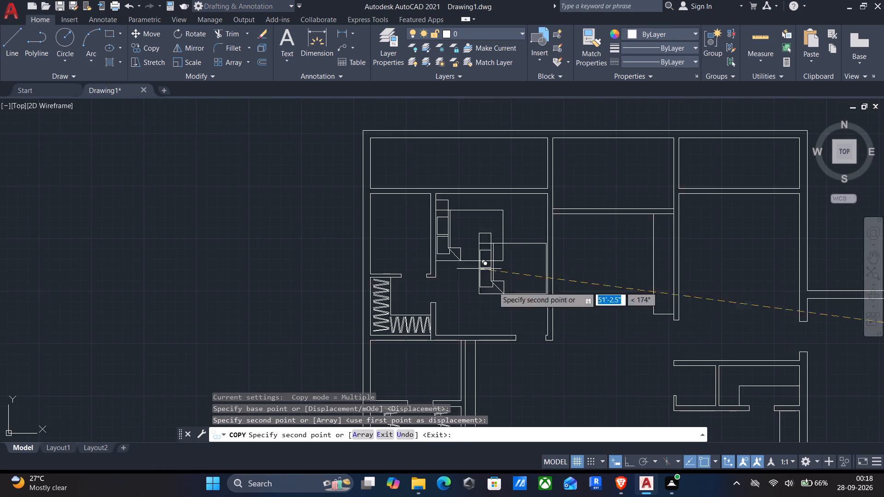
middle_drag(537, 328, 455, 222)
scroll(446, 215, down, 1)
scroll(443, 341, up, 1)
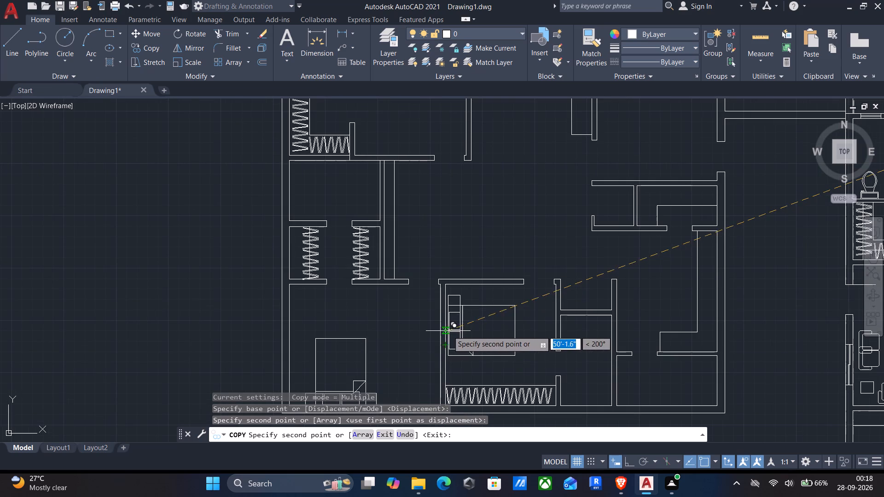
click(448, 345)
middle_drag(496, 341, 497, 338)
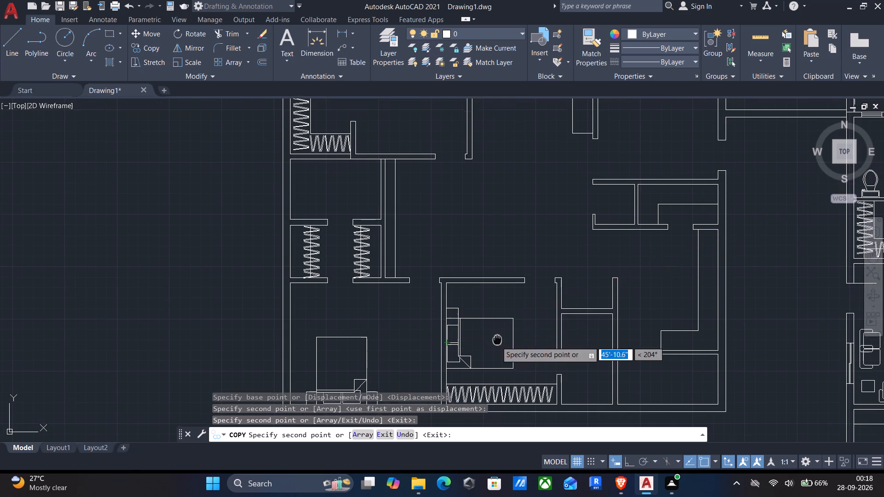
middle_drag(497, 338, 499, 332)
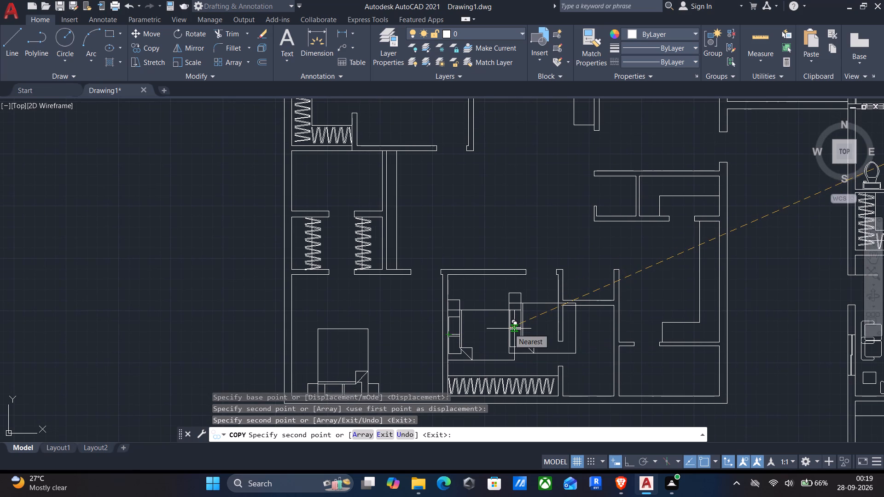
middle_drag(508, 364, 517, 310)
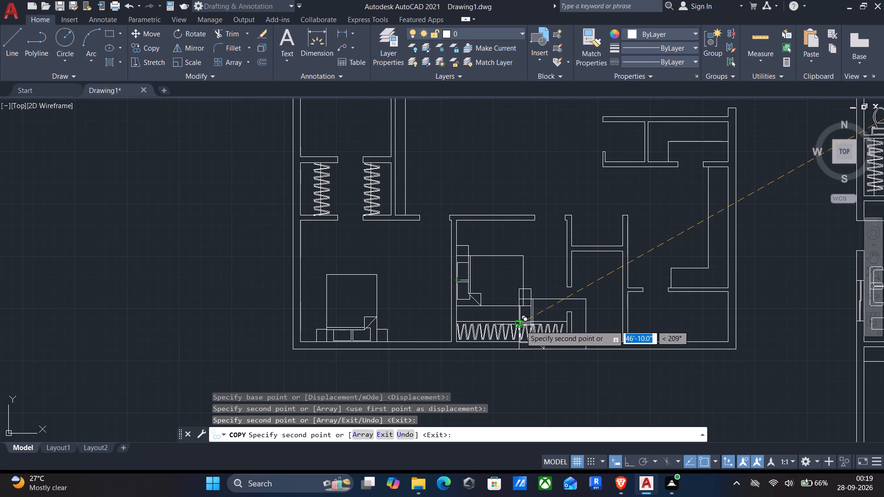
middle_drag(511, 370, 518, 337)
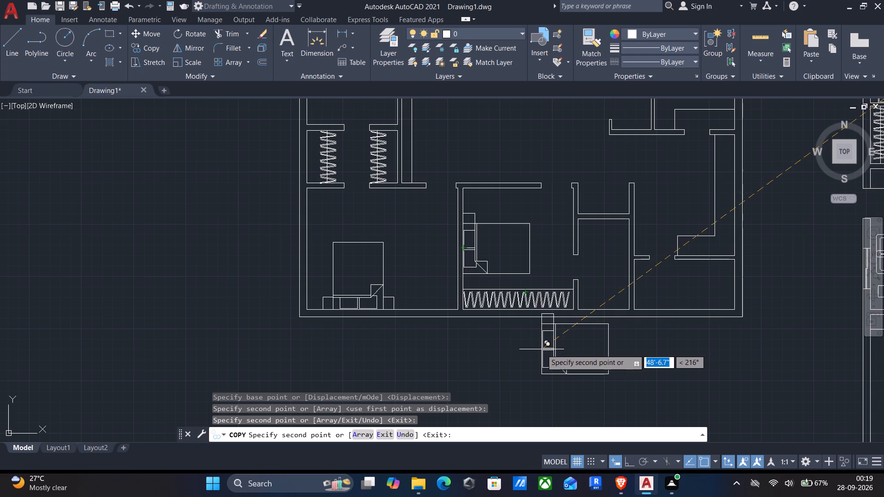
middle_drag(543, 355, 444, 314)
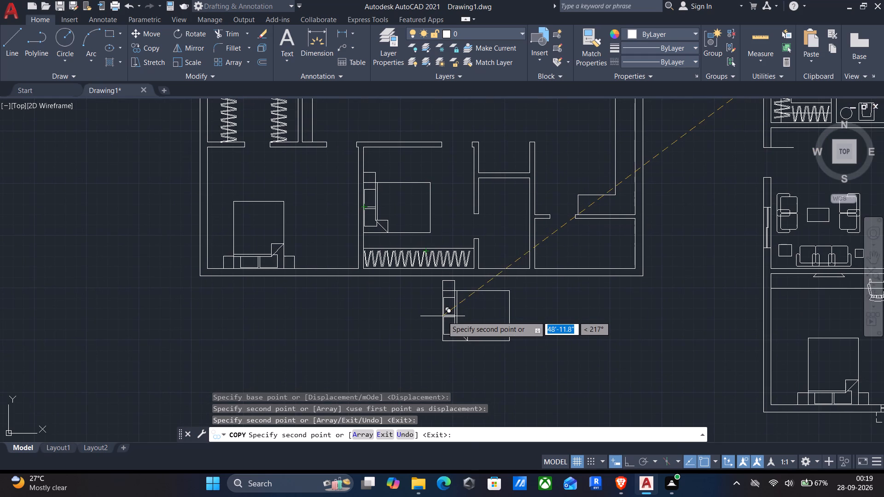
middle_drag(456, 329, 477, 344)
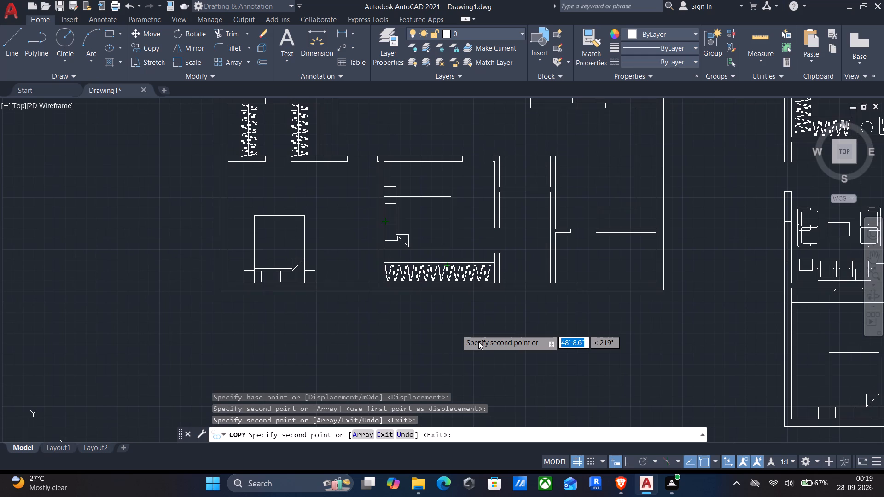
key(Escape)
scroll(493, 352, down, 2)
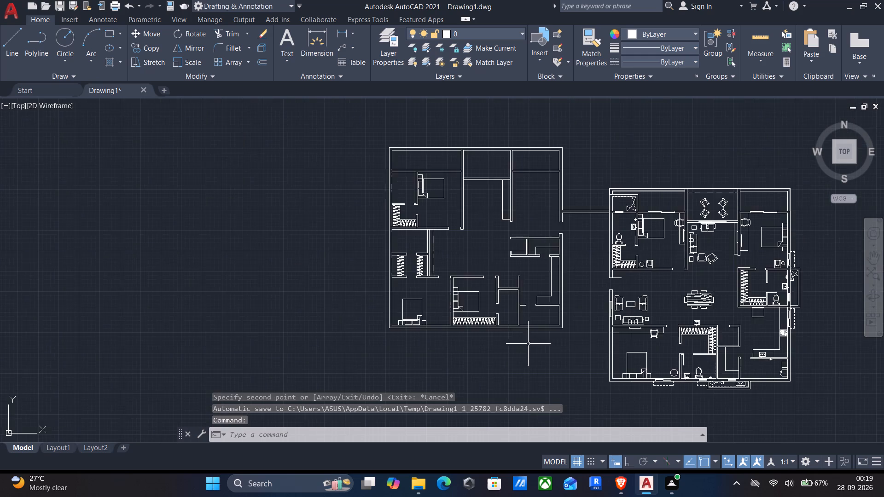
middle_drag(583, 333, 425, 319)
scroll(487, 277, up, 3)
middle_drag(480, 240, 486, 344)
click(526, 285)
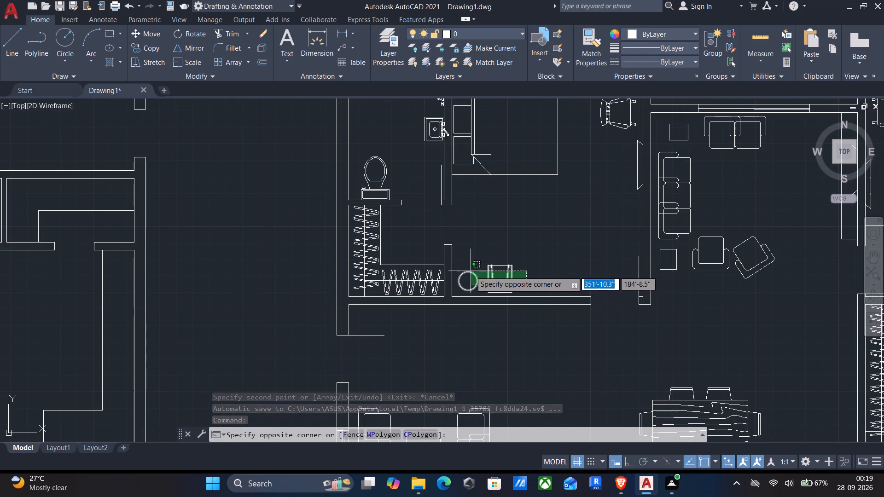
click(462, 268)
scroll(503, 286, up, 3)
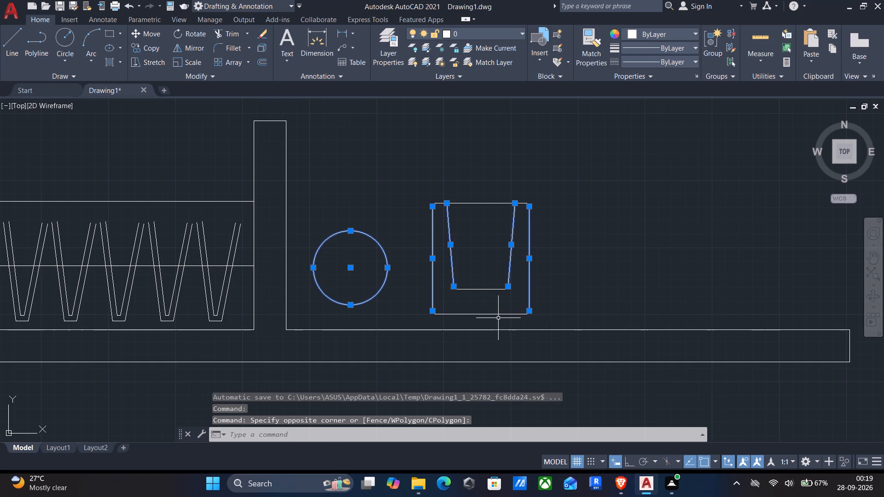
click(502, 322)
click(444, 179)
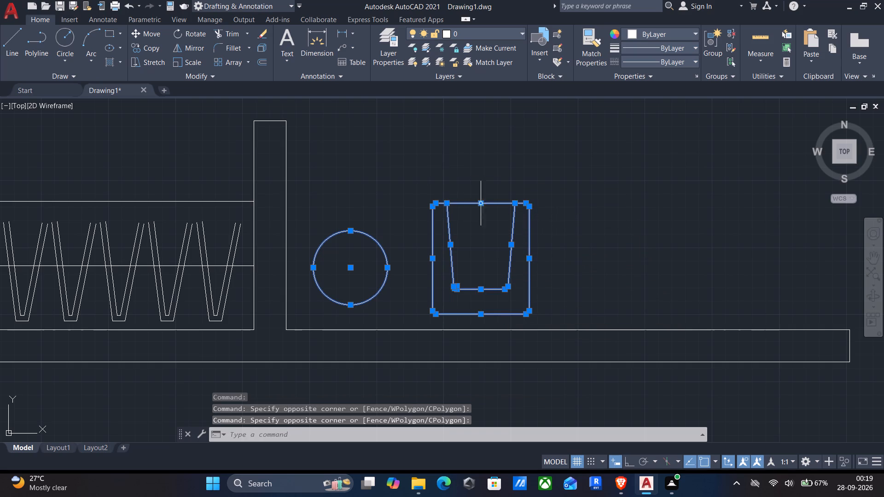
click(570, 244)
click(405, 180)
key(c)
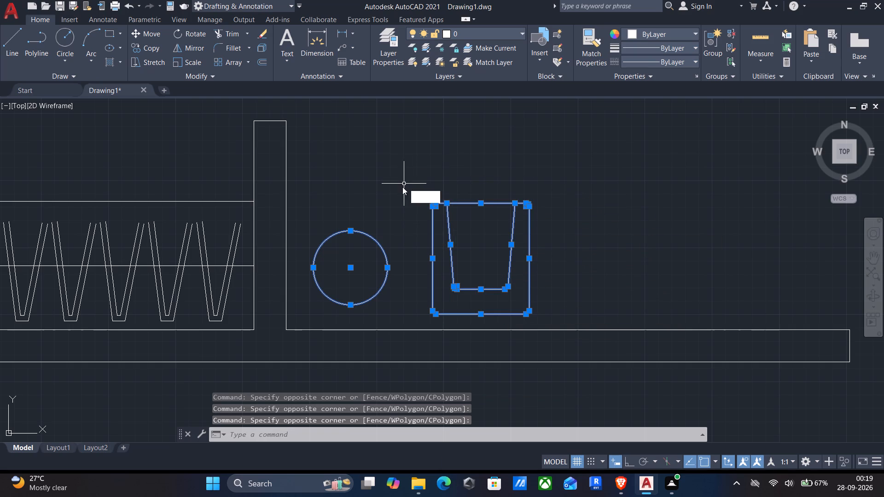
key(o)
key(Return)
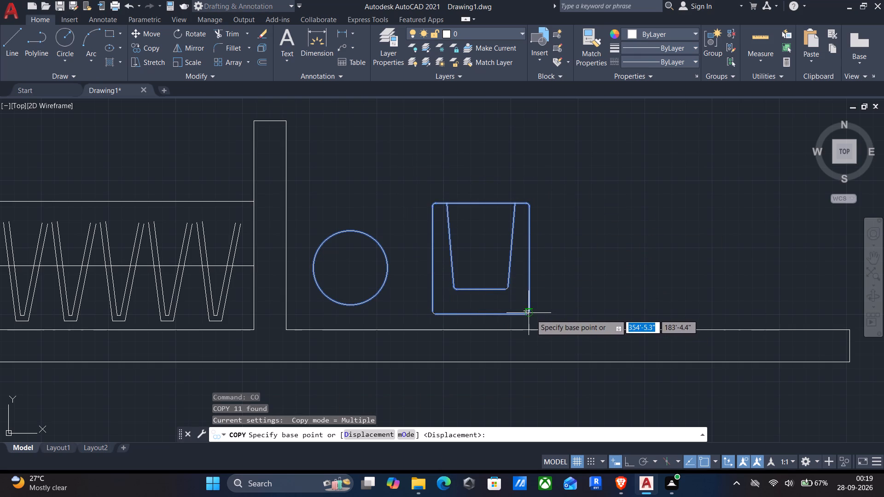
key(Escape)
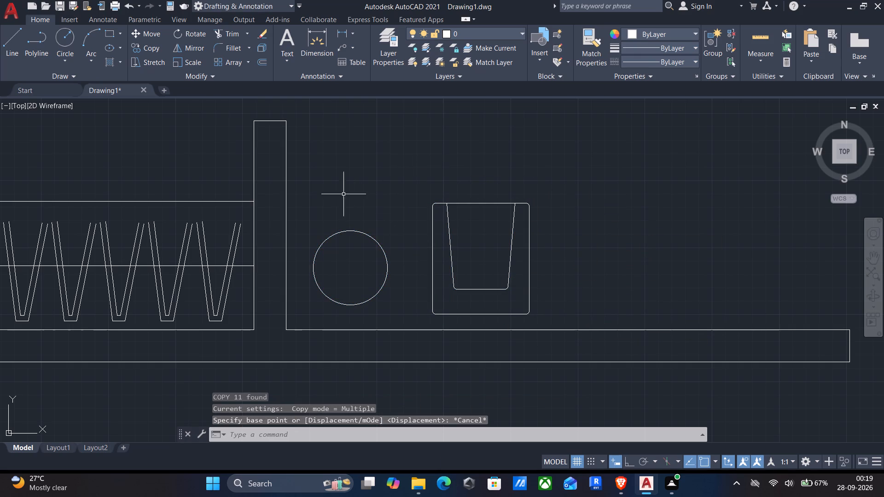
Copy the armchair and round side table from the reference north-west bedroom to the matching new bedroom, along its south wall beside the wardrobe.
click(305, 164)
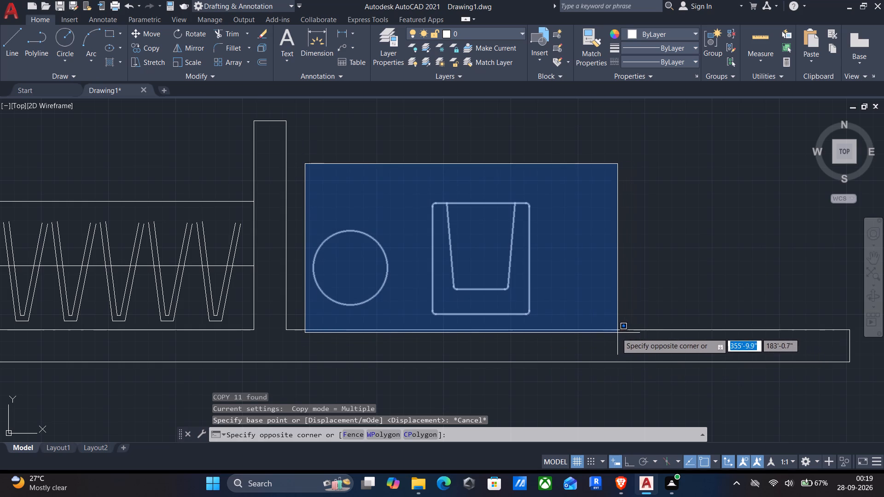
click(599, 331)
key(v)
key(BackSpace)
key(BackSpace)
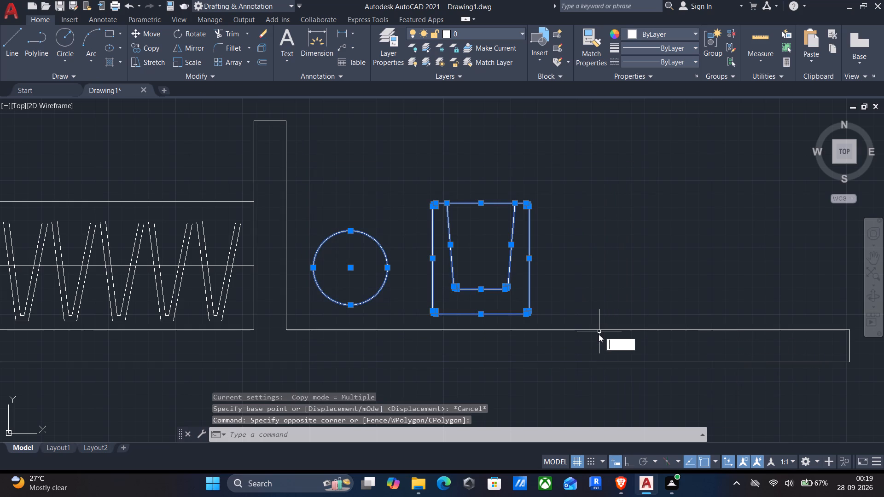
key(c)
key(o)
key(Return)
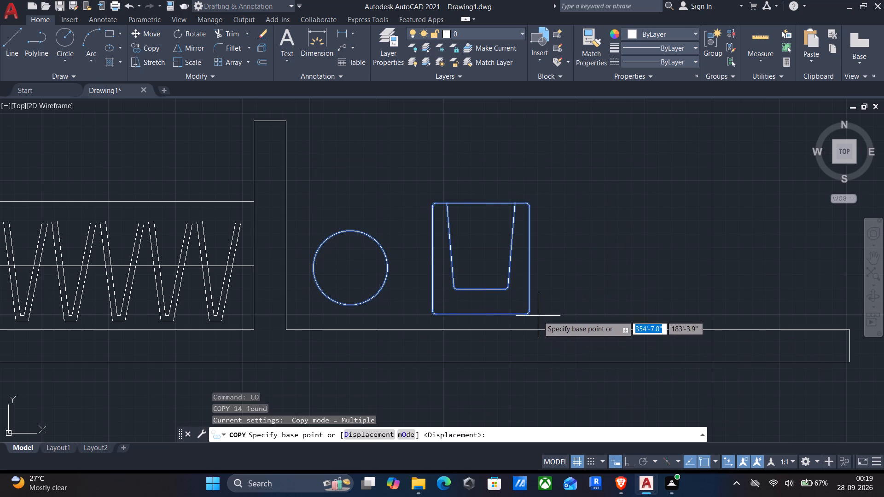
click(531, 317)
scroll(530, 328, down, 2)
middle_drag(532, 355, 702, 380)
scroll(704, 380, down, 2)
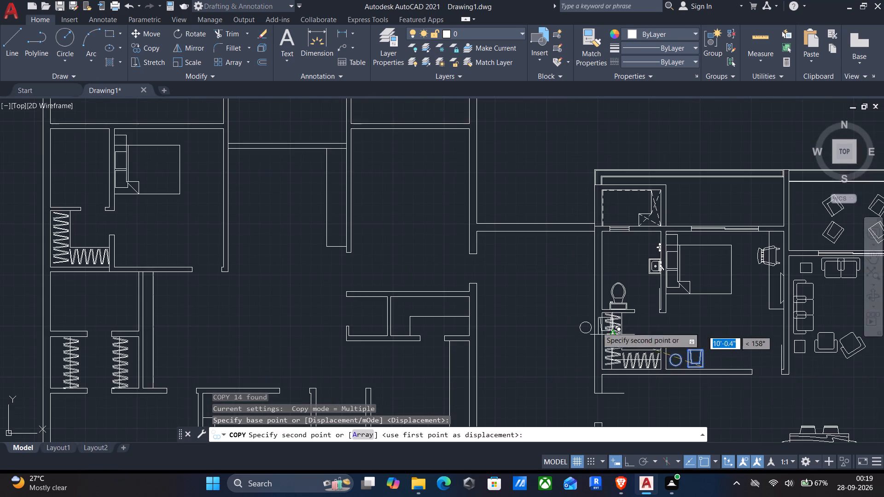
middle_drag(562, 318, 745, 347)
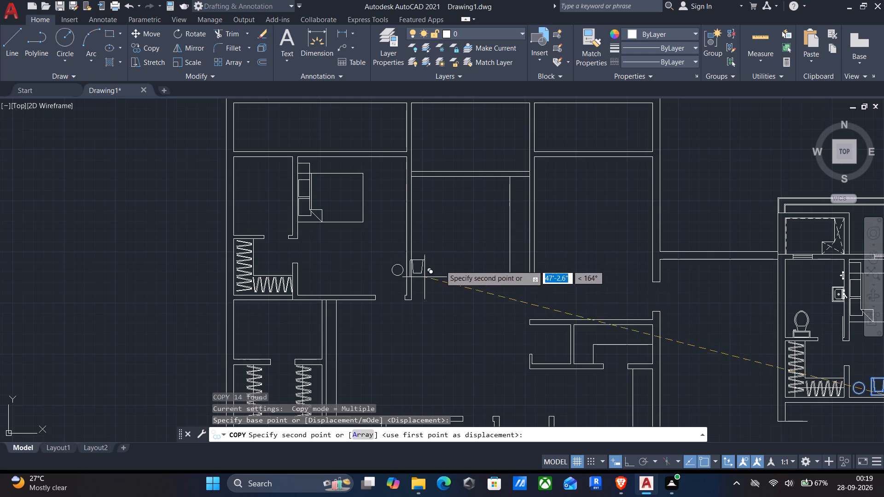
scroll(337, 306, up, 3)
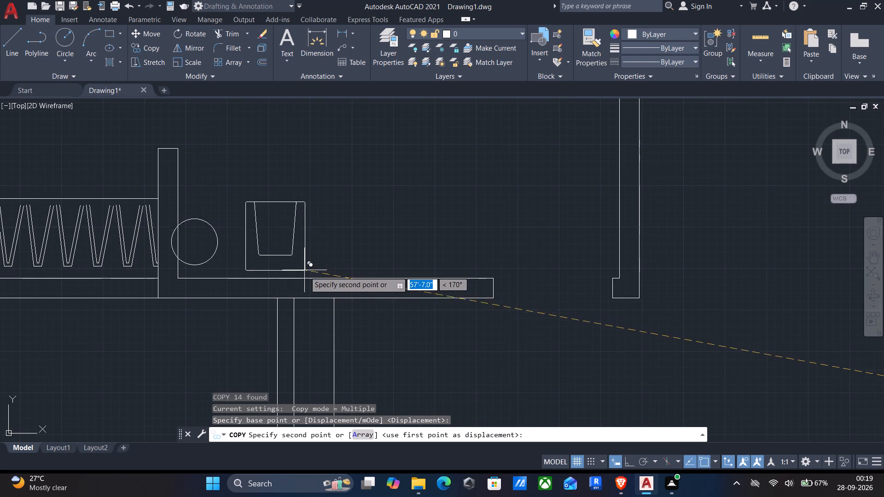
scroll(320, 274, up, 1)
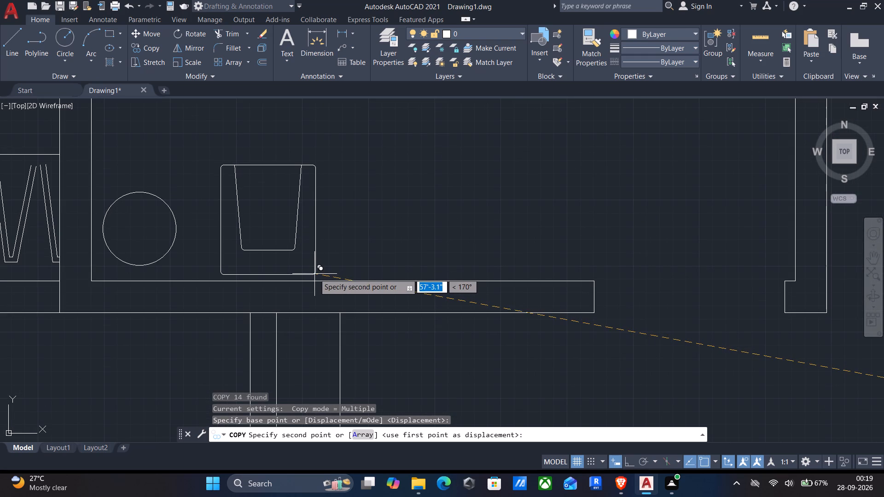
click(314, 274)
Place another copy of the armchair and round side table in the empty space west of the new plan.
scroll(314, 274, down, 2)
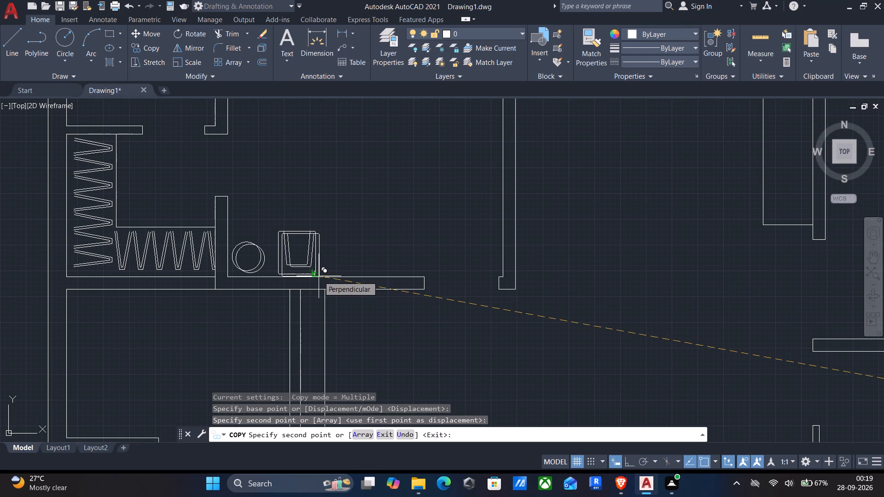
middle_drag(327, 305, 339, 282)
scroll(334, 299, down, 2)
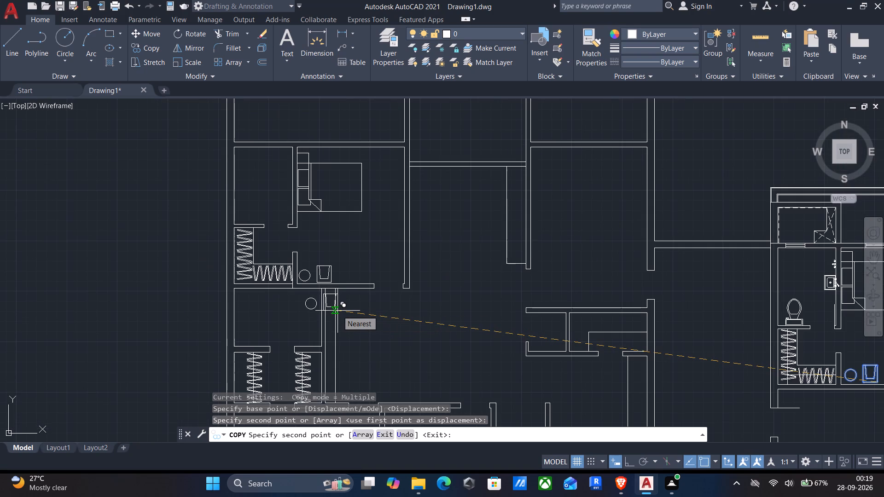
middle_drag(343, 312, 342, 312)
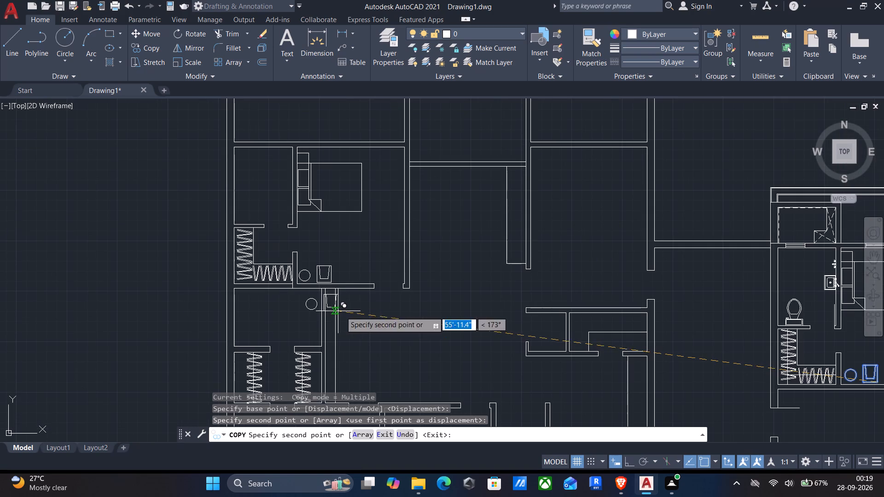
middle_drag(342, 312, 435, 319)
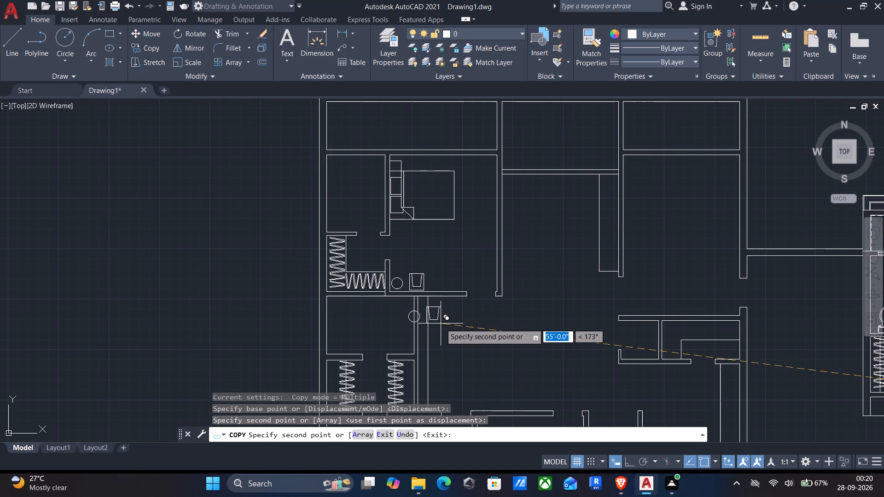
middle_drag(370, 342, 483, 254)
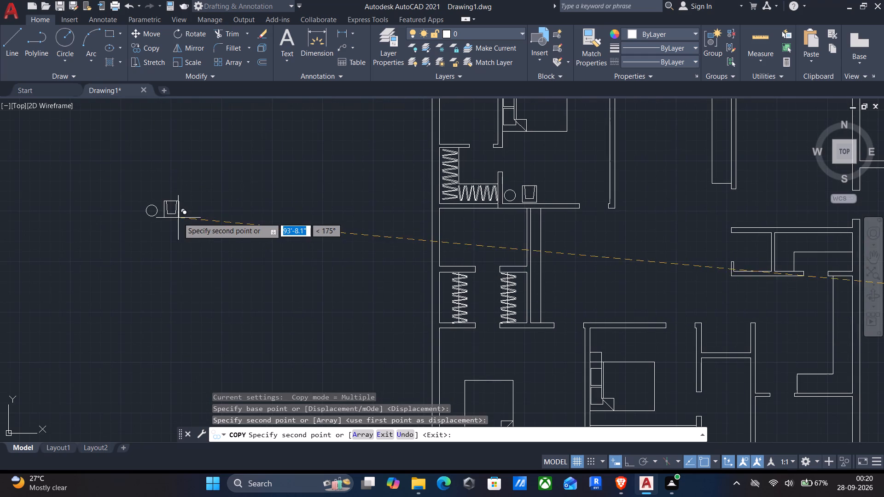
click(196, 244)
key(Escape)
Delete the round side table from the spare copy west of the plan.
click(171, 245)
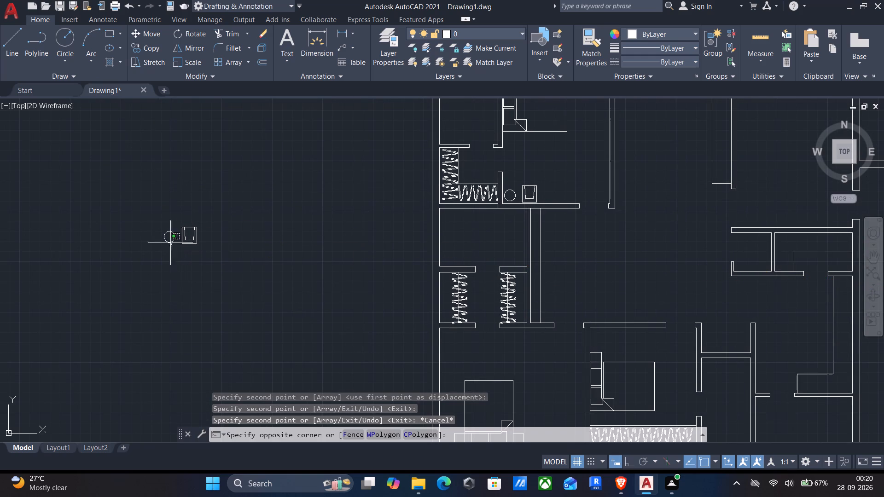
click(151, 219)
key(Delete)
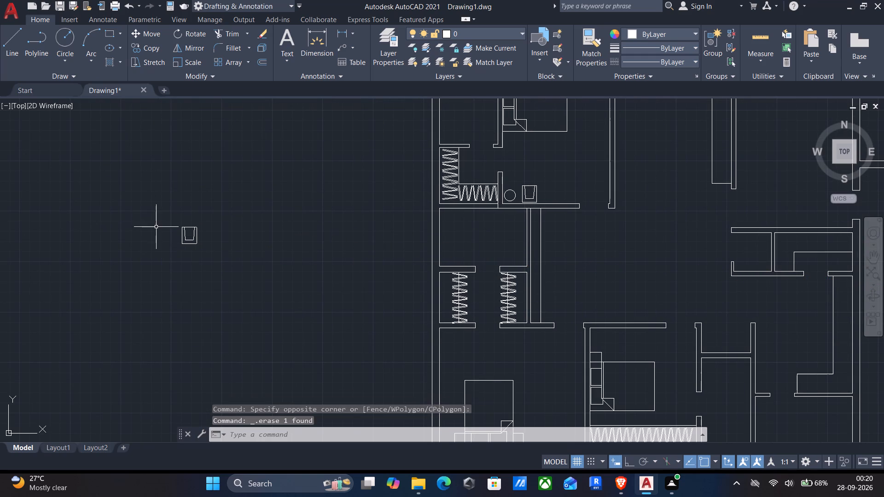
Rotate the spare armchair west of the plan about its south-east corner so it sits diagonally, facing south-east.
click(164, 208)
click(255, 280)
key(r)
key(o)
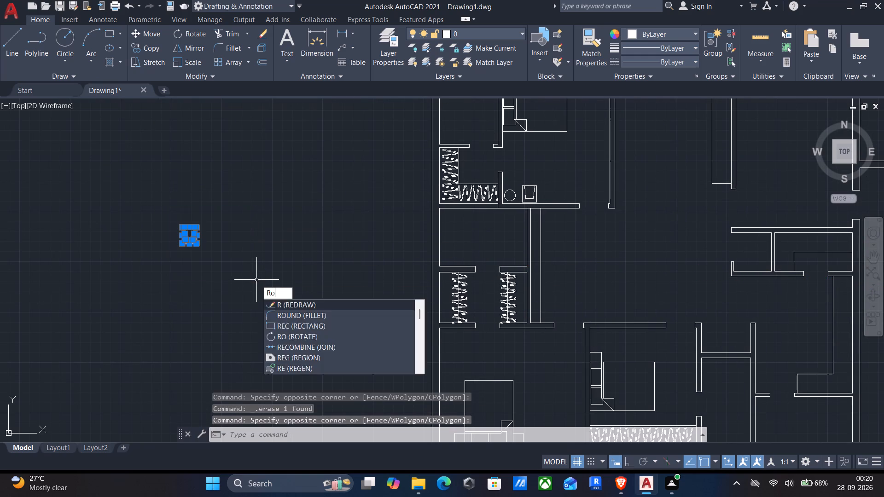
key(Return)
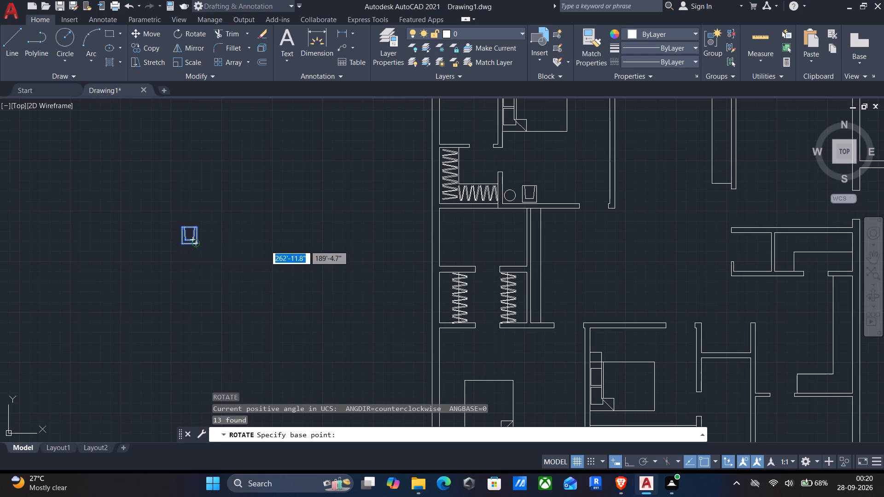
click(197, 245)
click(163, 270)
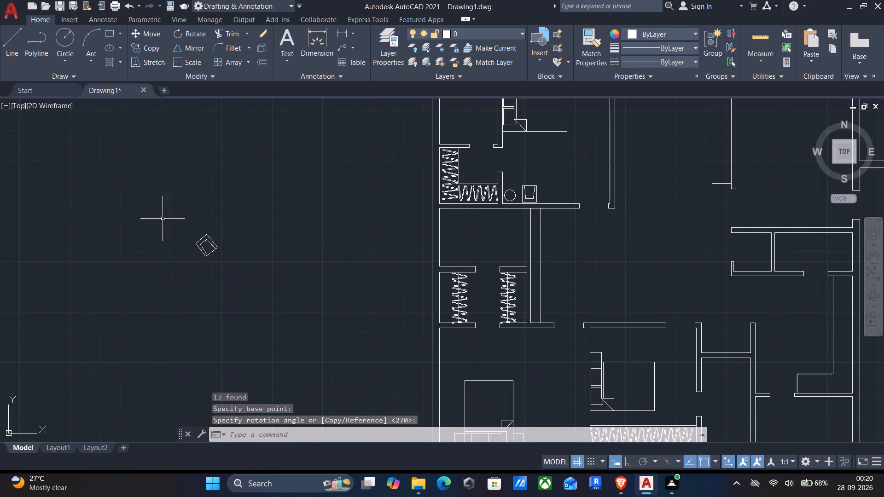
Move the diagonal armchair into the north-west corner of the new plan's south-west bedroom, north of the bed.
click(161, 210)
click(288, 299)
key(m)
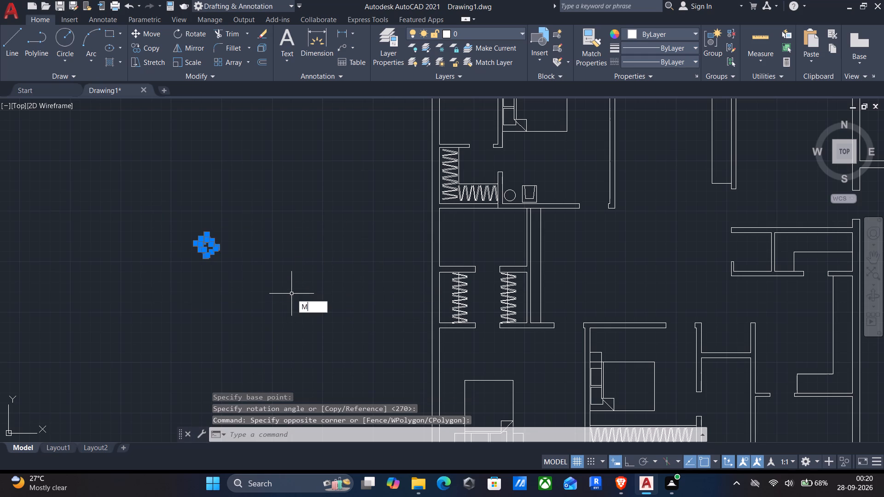
key(Return)
scroll(185, 248, up, 2)
click(209, 237)
scroll(253, 266, down, 2)
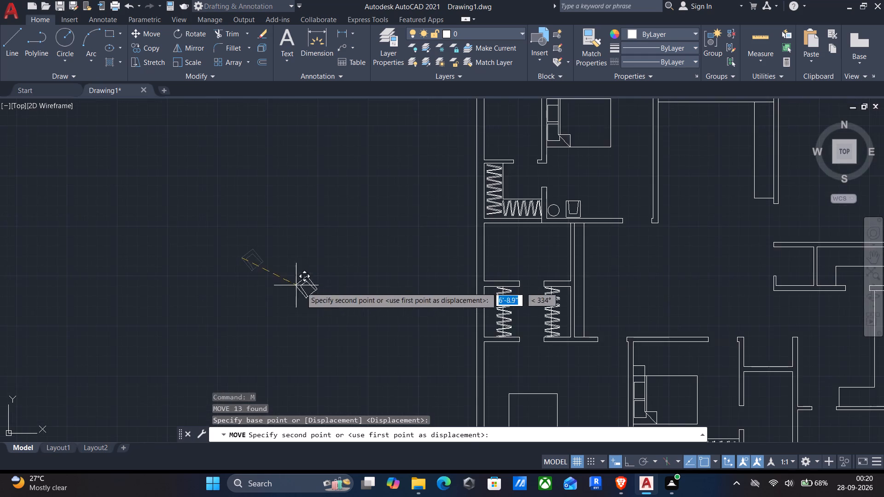
middle_drag(308, 290, 249, 204)
scroll(437, 275, up, 3)
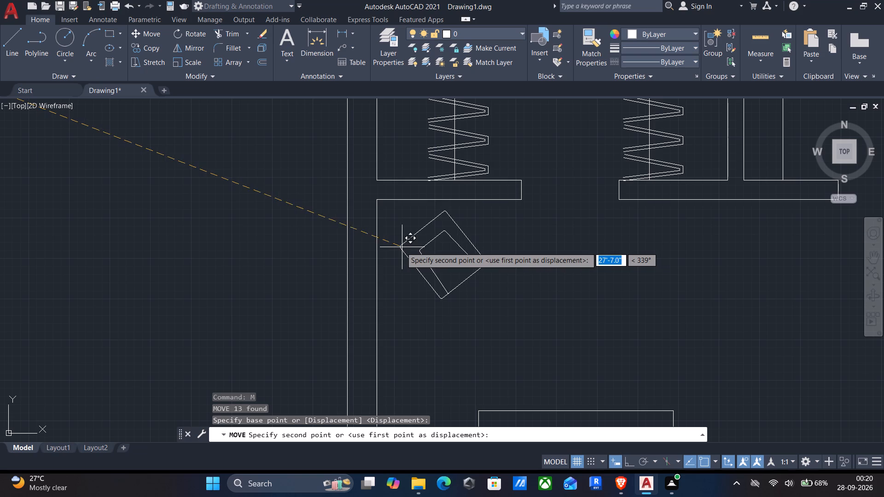
click(395, 250)
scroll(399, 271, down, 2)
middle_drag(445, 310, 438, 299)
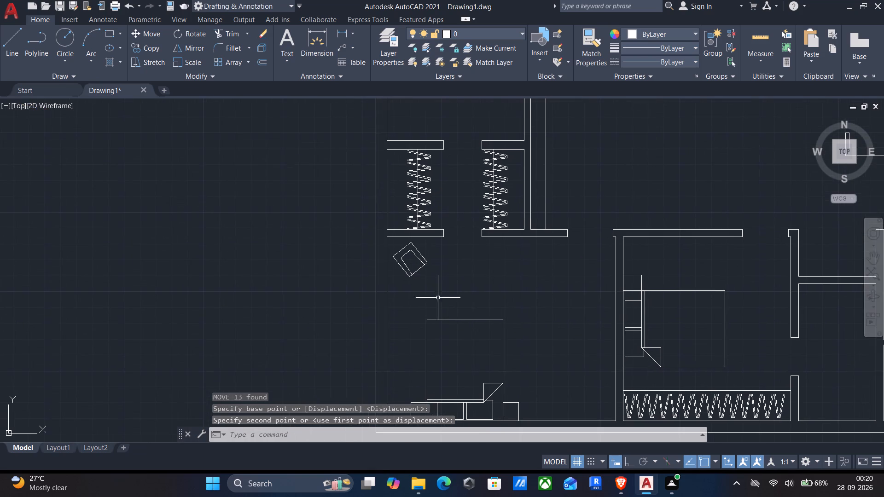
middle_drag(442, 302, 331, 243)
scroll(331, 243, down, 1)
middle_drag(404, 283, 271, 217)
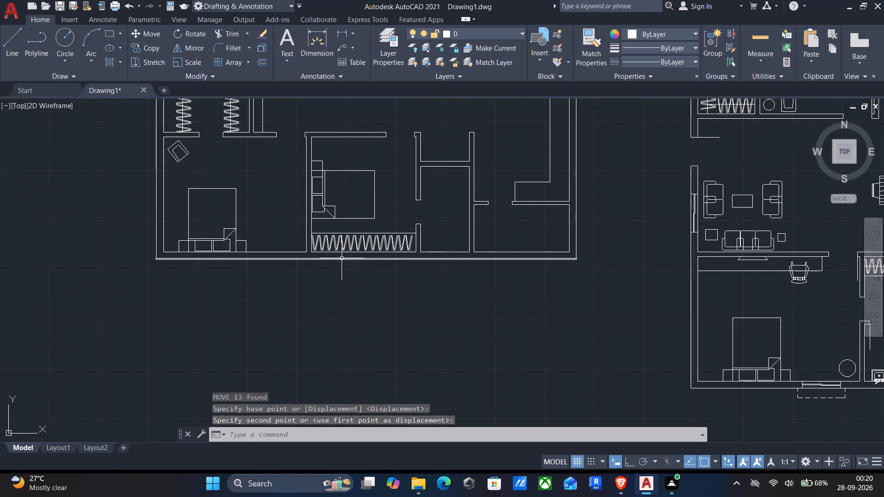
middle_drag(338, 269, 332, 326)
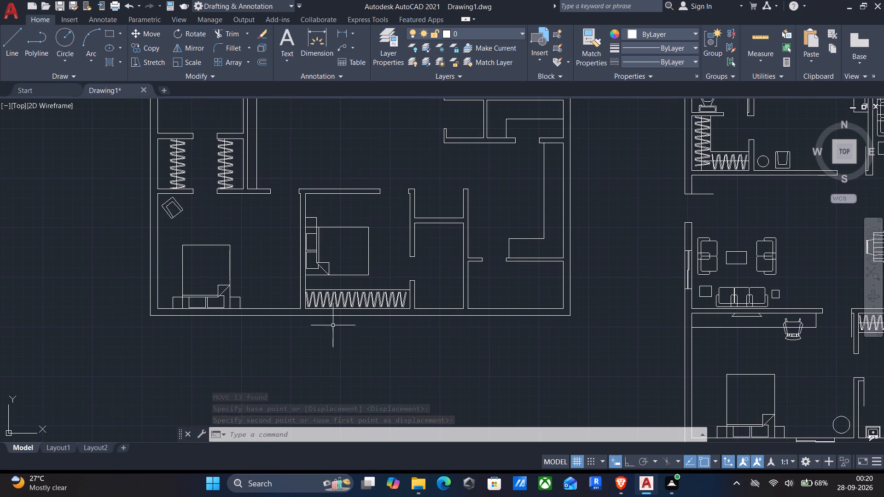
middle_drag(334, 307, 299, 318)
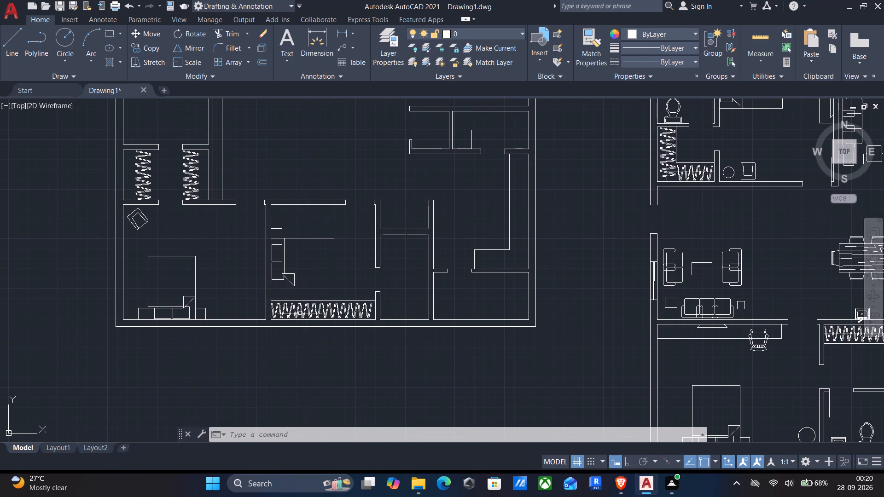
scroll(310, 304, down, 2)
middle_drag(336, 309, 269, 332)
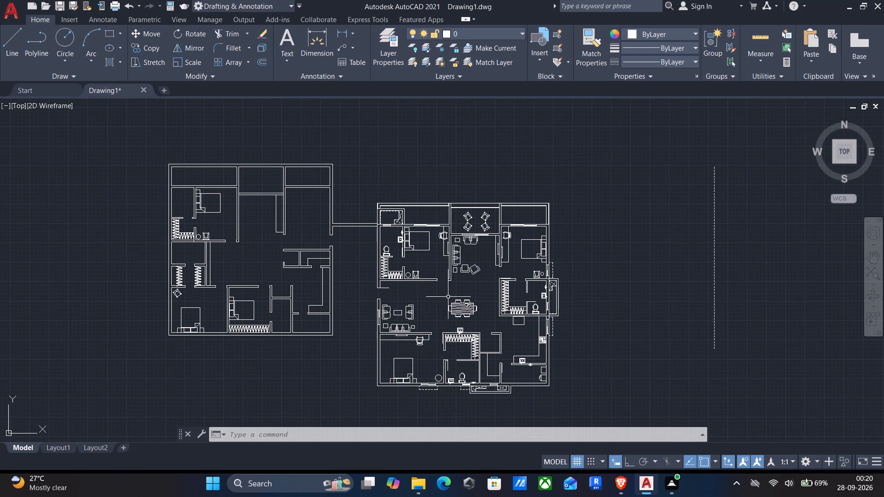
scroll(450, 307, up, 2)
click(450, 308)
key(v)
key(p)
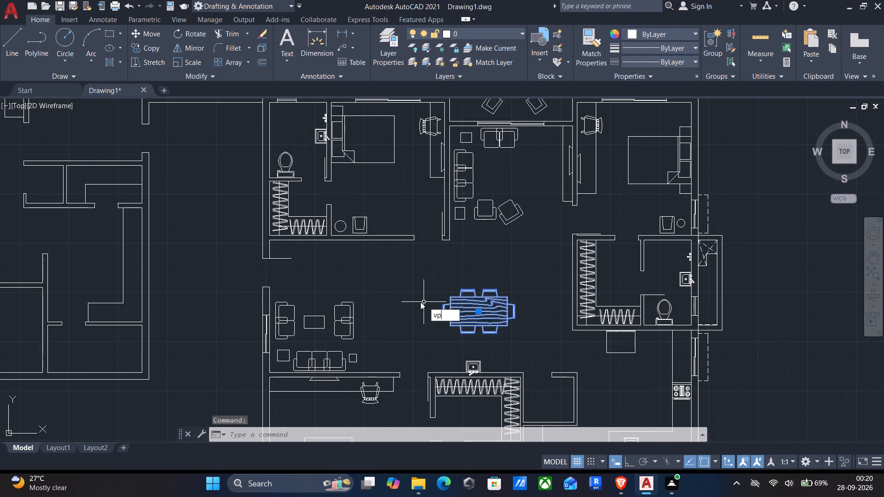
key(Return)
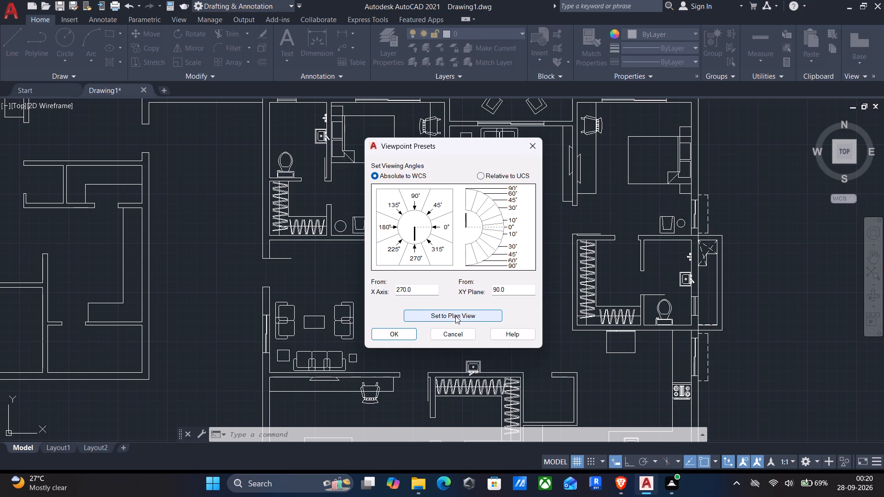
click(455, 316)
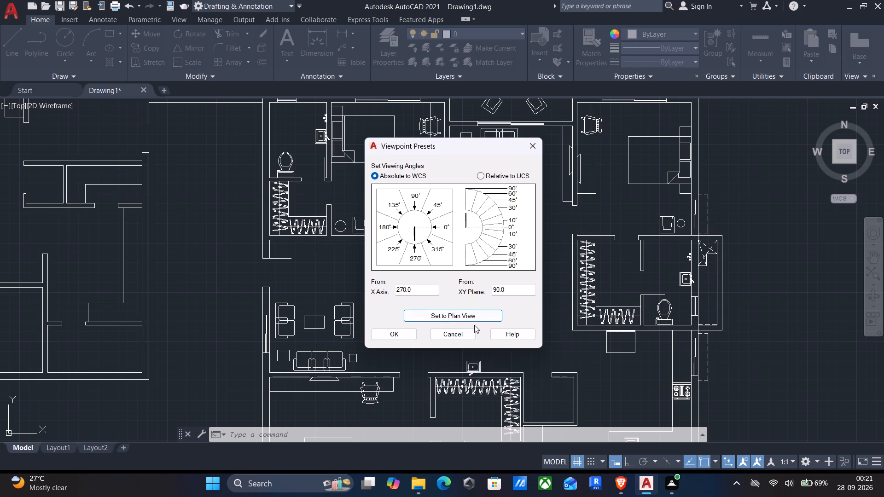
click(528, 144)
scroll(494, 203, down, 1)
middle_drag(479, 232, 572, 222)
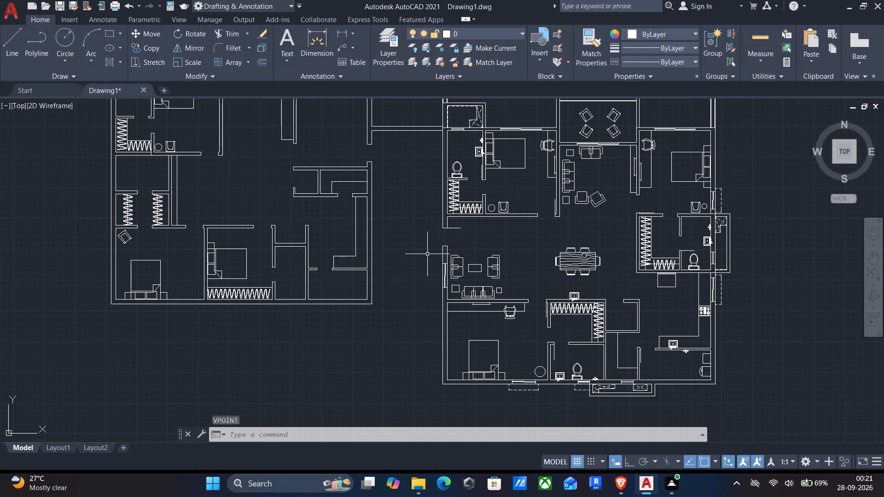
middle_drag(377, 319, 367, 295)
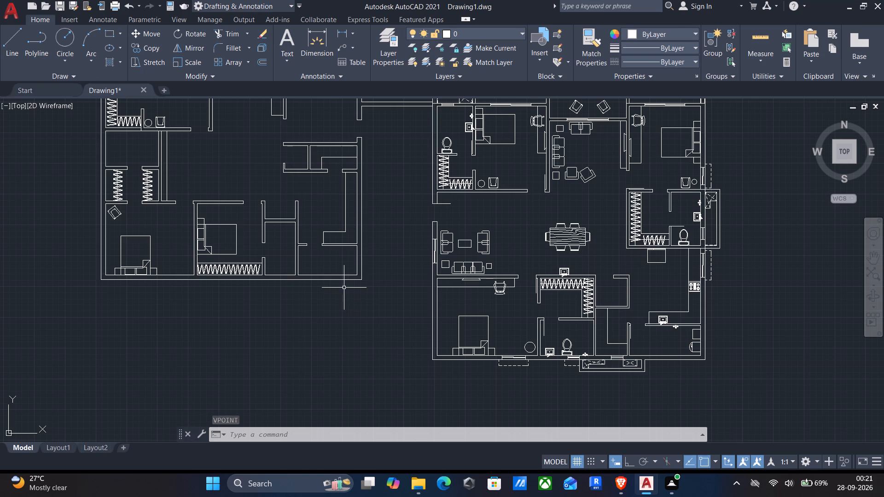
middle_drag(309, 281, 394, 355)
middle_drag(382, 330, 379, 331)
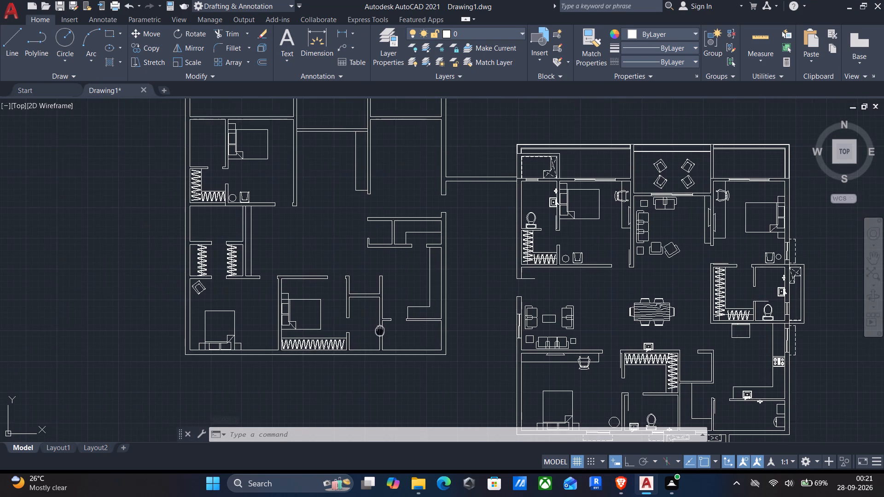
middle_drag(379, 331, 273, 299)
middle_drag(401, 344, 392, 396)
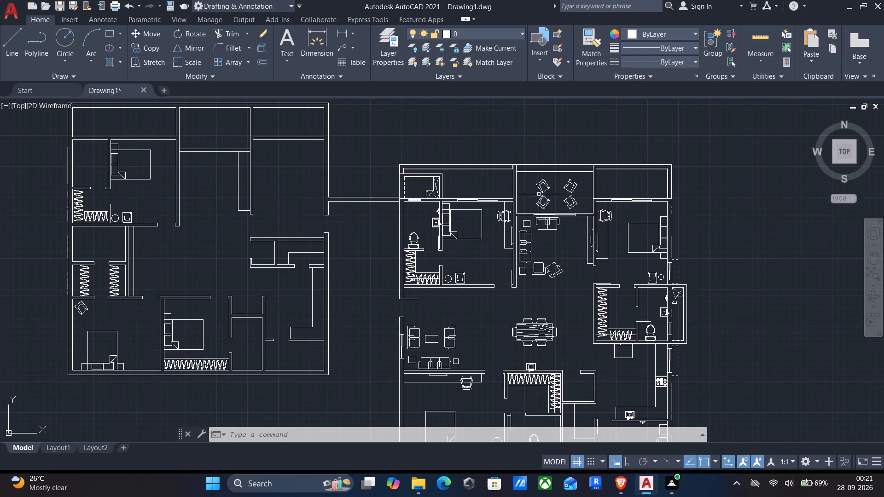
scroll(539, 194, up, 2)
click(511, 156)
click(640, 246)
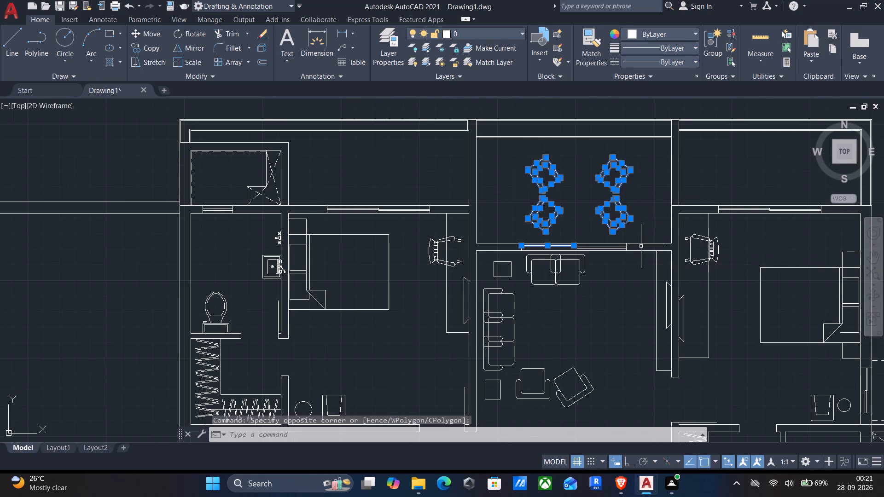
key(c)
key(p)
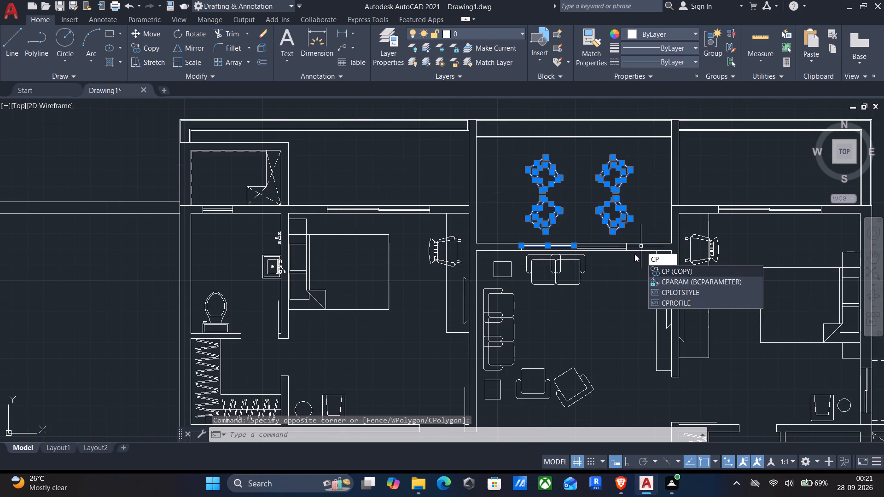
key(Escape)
Copy the four diagonal armchairs from the reference plan's north-central balcony into the matching balcony of the new plan.
click(642, 231)
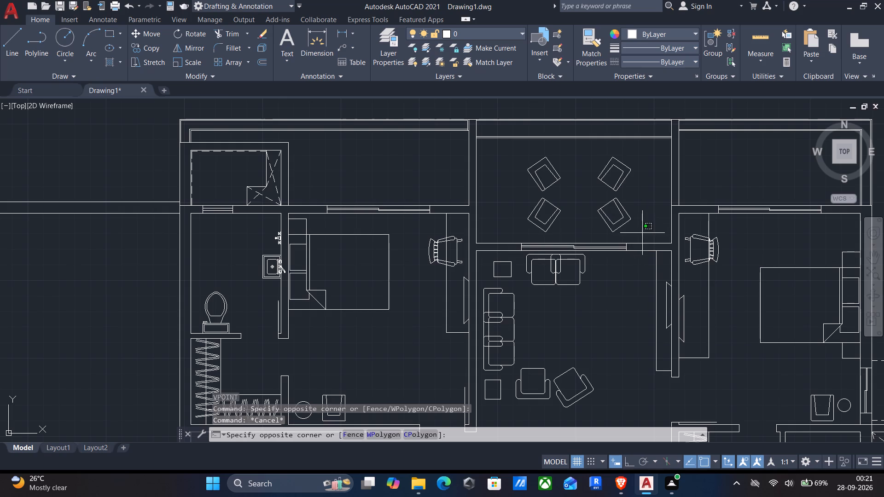
click(491, 148)
scroll(598, 206, up, 1)
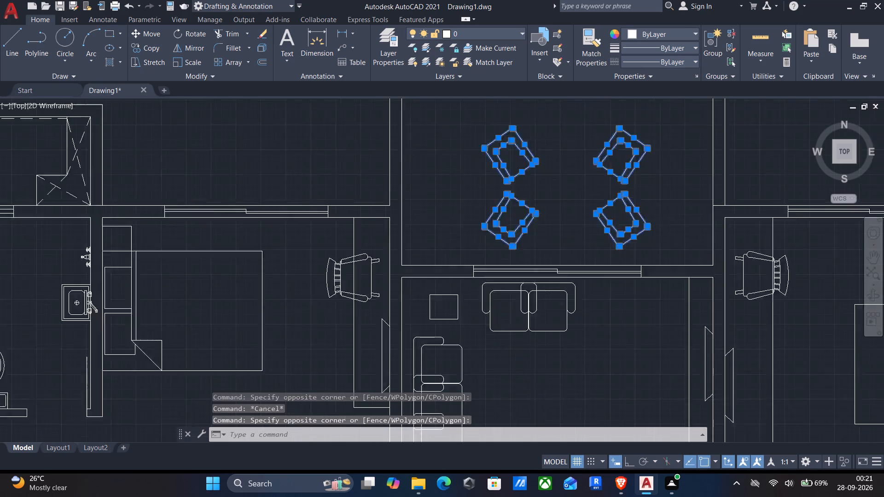
scroll(604, 210, up, 3)
scroll(609, 274, down, 2)
key(c)
key(o)
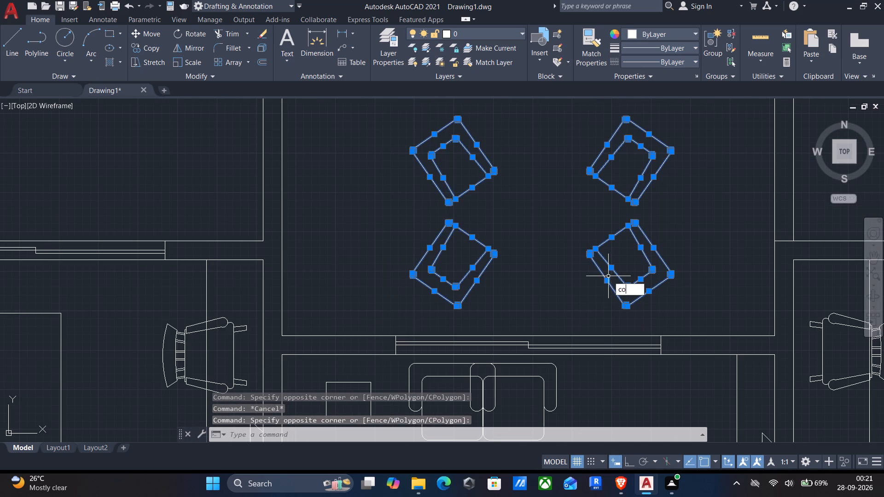
key(Return)
click(627, 309)
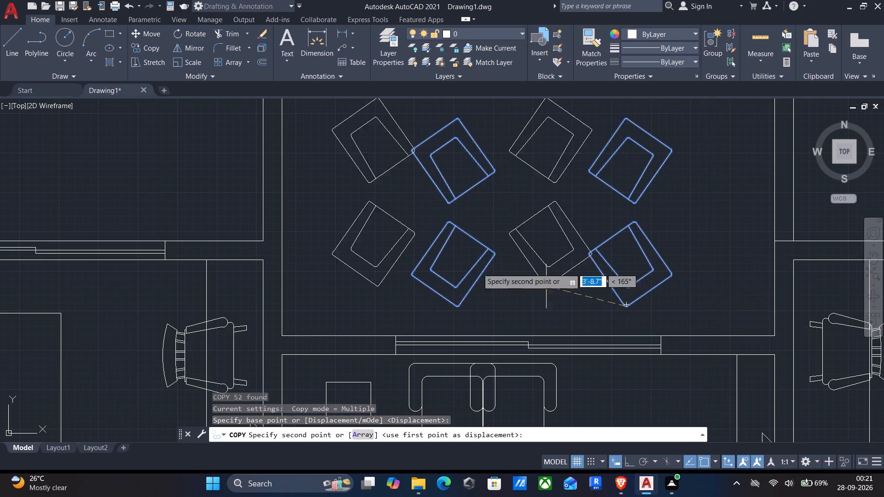
scroll(458, 268, down, 2)
middle_drag(460, 274, 641, 324)
scroll(643, 324, down, 1)
middle_drag(416, 310, 634, 349)
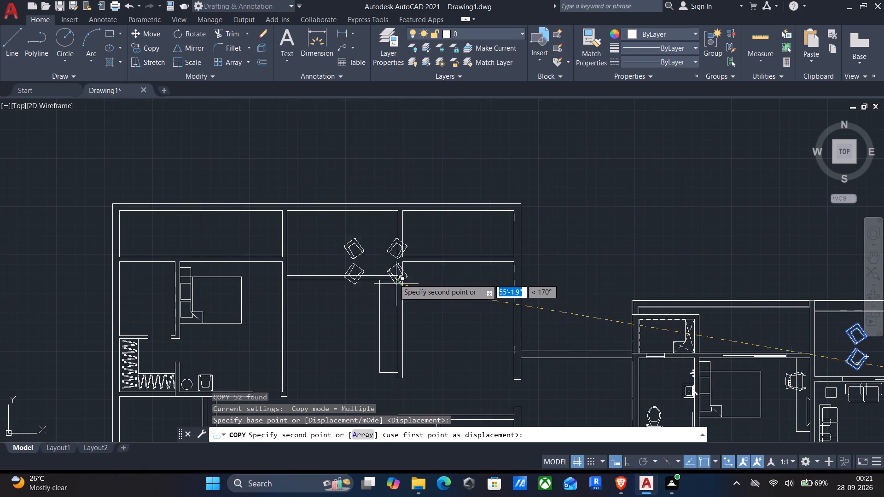
scroll(375, 267, up, 3)
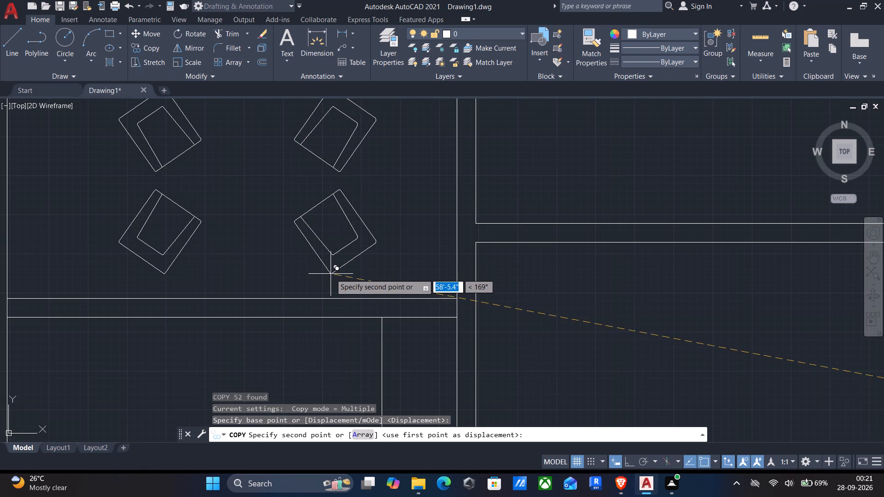
click(325, 277)
scroll(327, 284, down, 3)
middle_drag(389, 306, 465, 275)
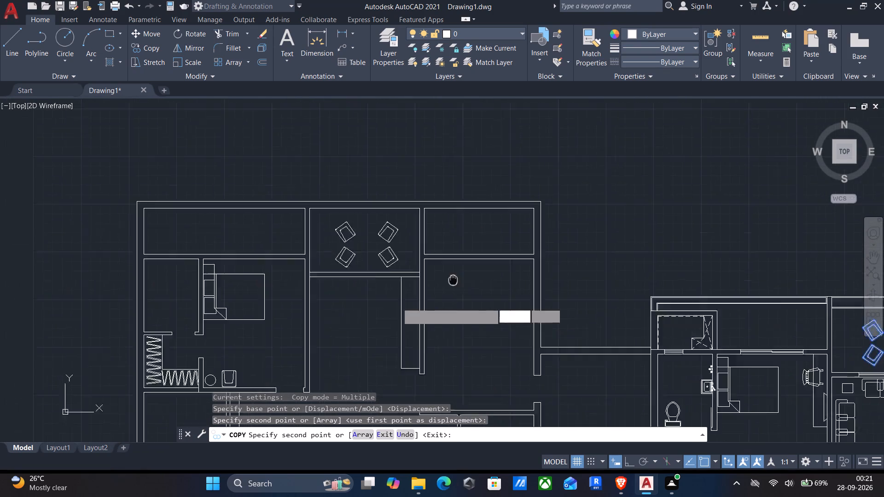
middle_drag(465, 275, 493, 256)
scroll(497, 252, down, 1)
key(Return)
Copy the wall tap, square unit and curved-front appliance from the reference plan's south-east utility room to the new plan's south-east room, against its east wall.
middle_drag(477, 300, 477, 254)
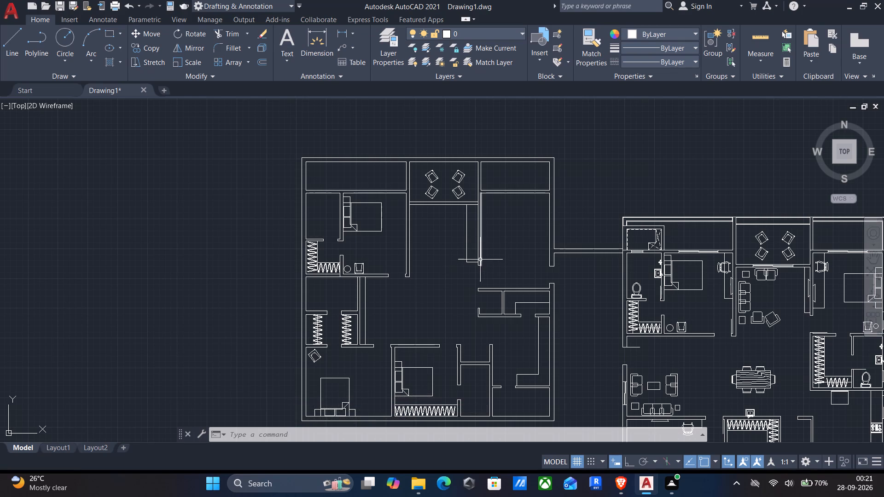
scroll(487, 269, down, 1)
middle_drag(523, 307, 340, 220)
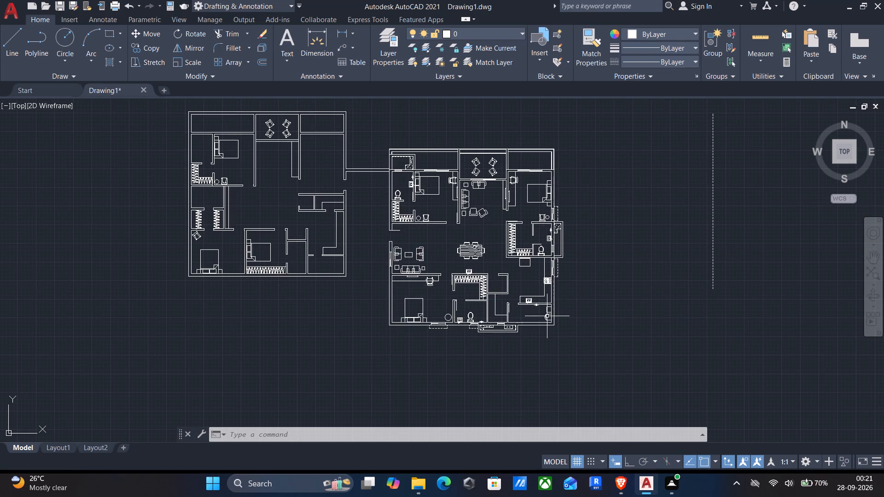
scroll(542, 312, up, 3)
scroll(506, 279, up, 2)
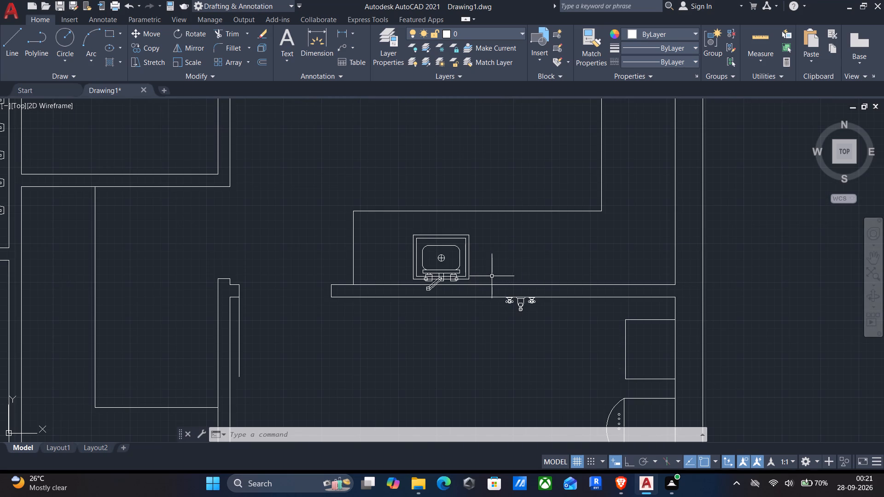
click(492, 276)
scroll(538, 344, down, 1)
middle_drag(541, 346, 585, 253)
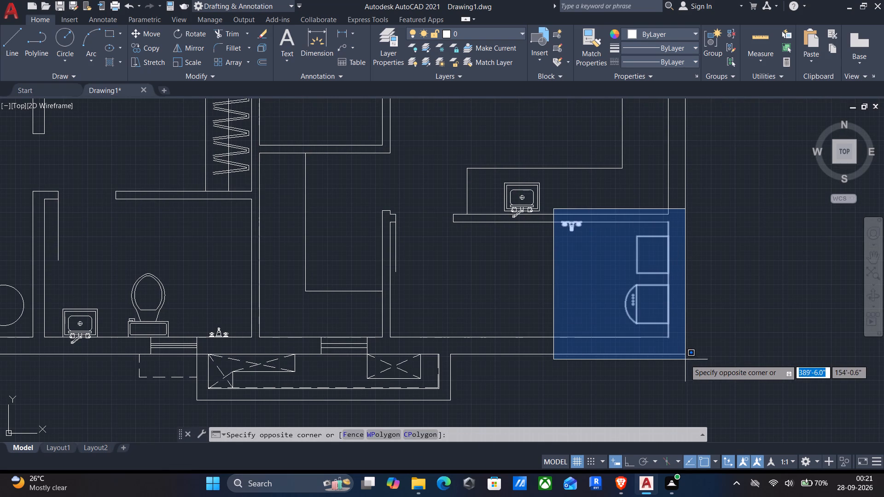
click(677, 331)
key(c)
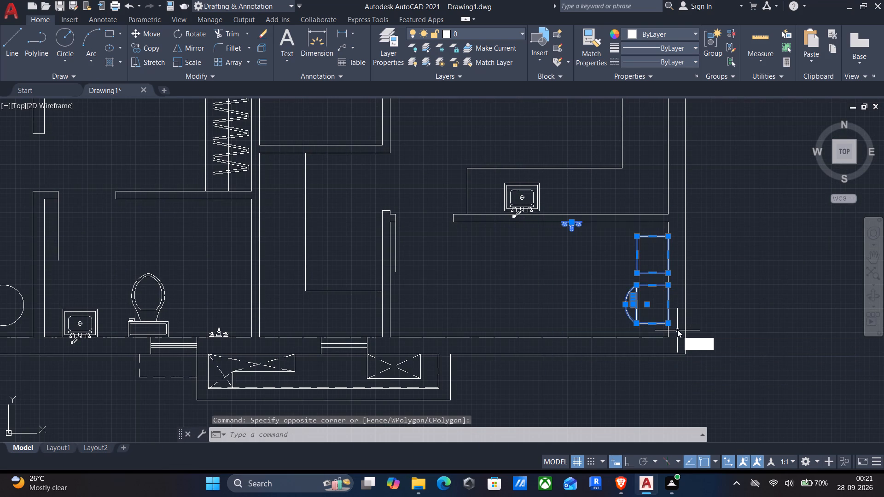
key(o)
key(Return)
scroll(681, 347, up, 2)
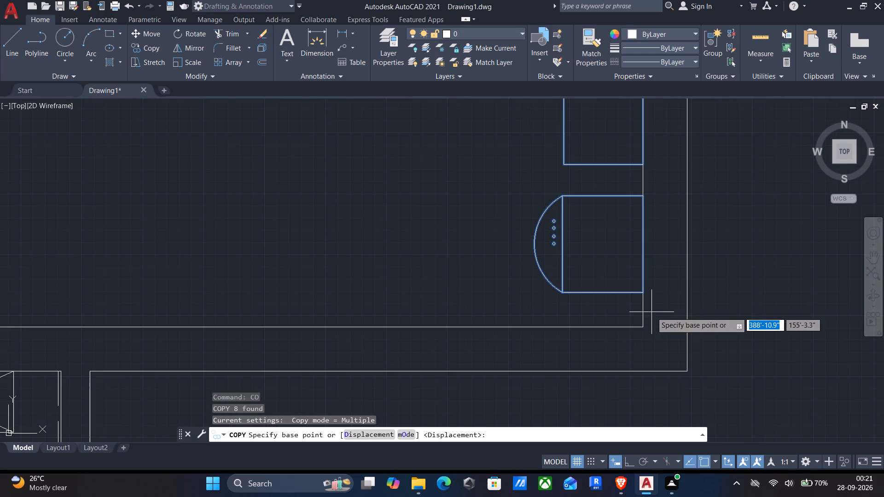
click(642, 292)
scroll(621, 301, down, 3)
middle_drag(592, 323, 736, 309)
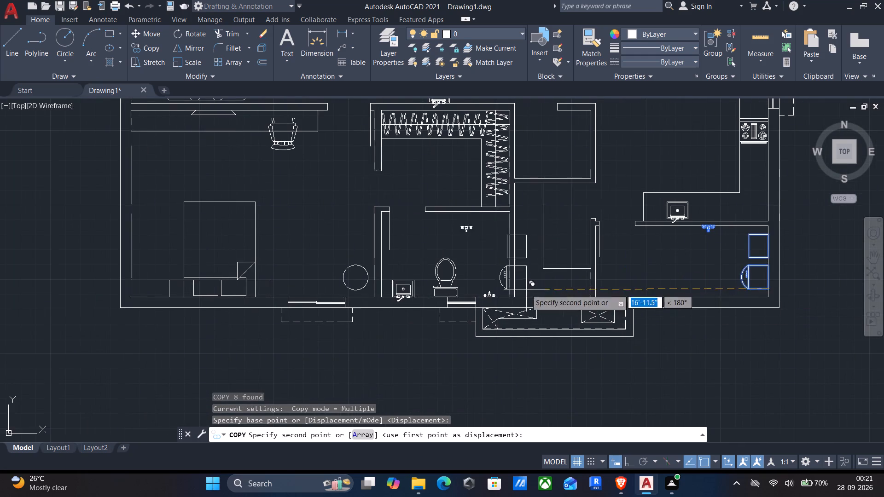
middle_drag(526, 289, 788, 329)
middle_drag(337, 248, 631, 365)
scroll(496, 254, up, 2)
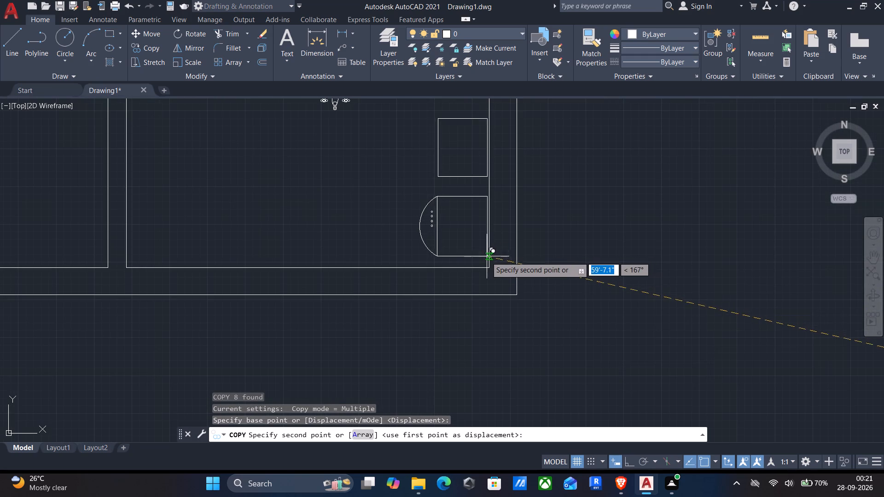
middle_drag(488, 254, 490, 320)
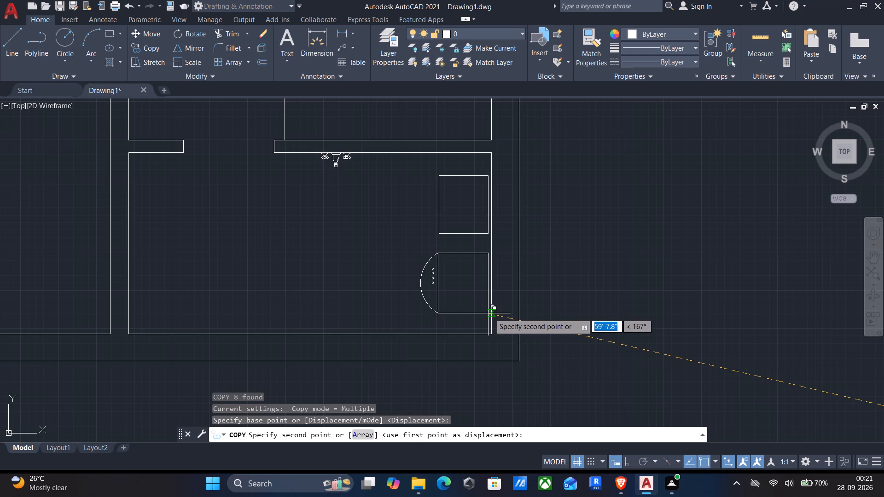
click(490, 313)
scroll(494, 316, down, 1)
middle_drag(496, 318, 598, 338)
scroll(600, 337, down, 1)
key(Escape)
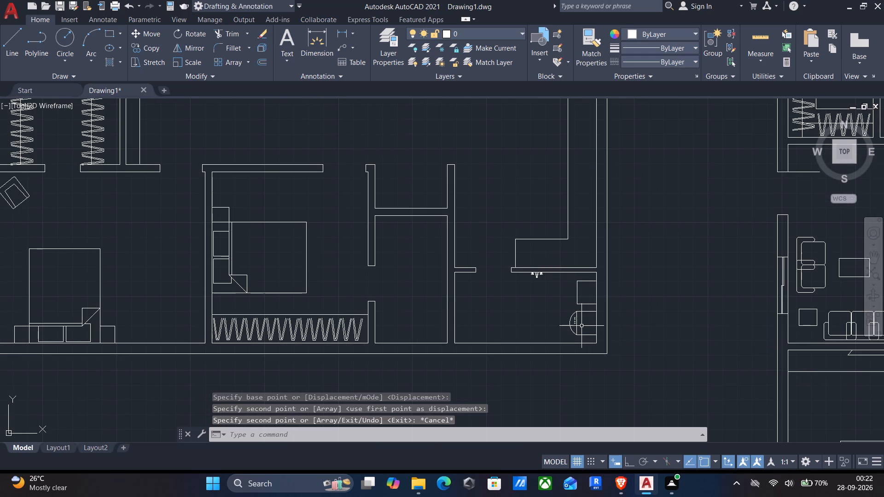
Copy the toilet from the reference plan's south bathroom to the south wall of the new plan's south bathroom.
middle_drag(560, 337, 597, 359)
middle_drag(590, 384, 591, 319)
scroll(591, 315, down, 2)
middle_drag(609, 372, 266, 246)
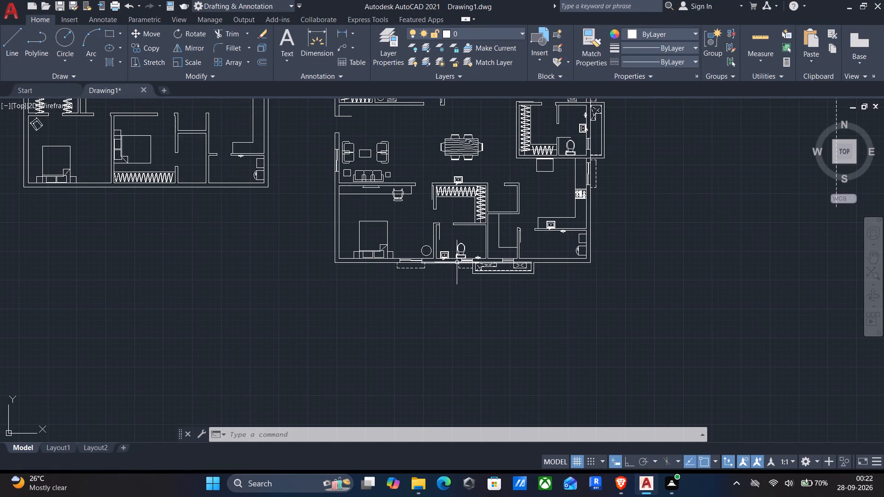
scroll(465, 265, up, 2)
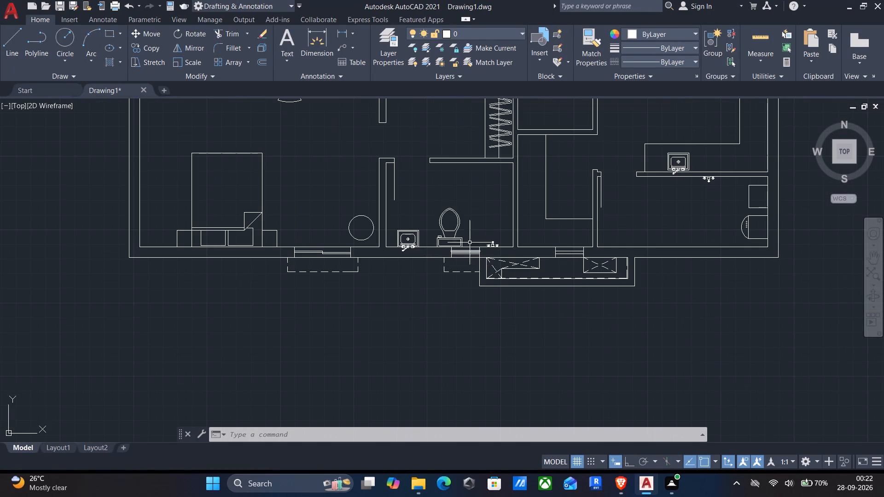
click(468, 226)
click(436, 208)
key(c)
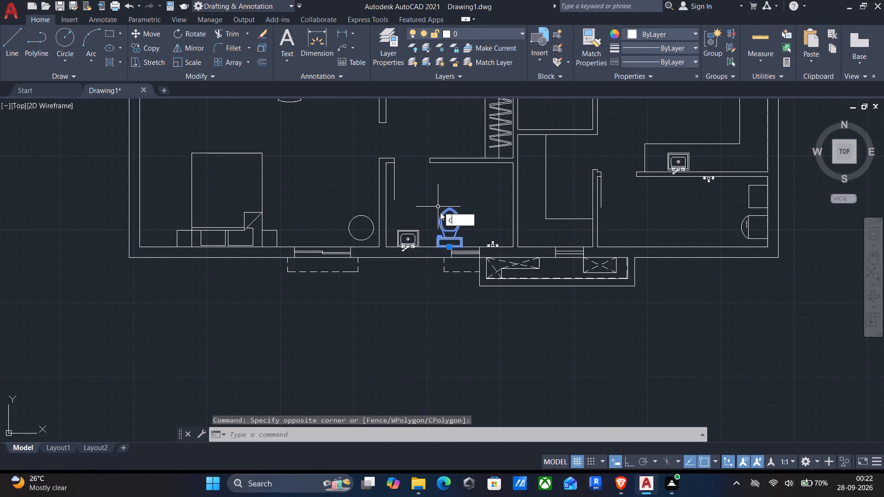
key(o)
key(Return)
scroll(448, 254, up, 1)
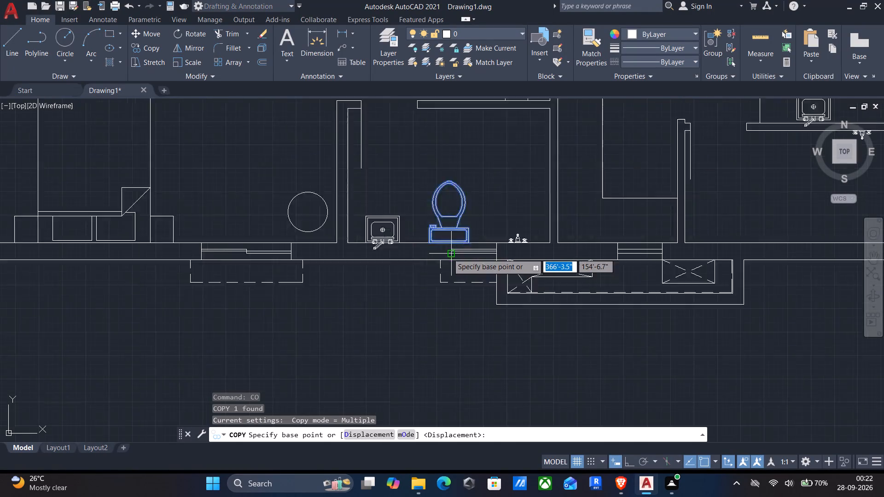
scroll(448, 254, up, 2)
click(448, 228)
scroll(448, 226, down, 1)
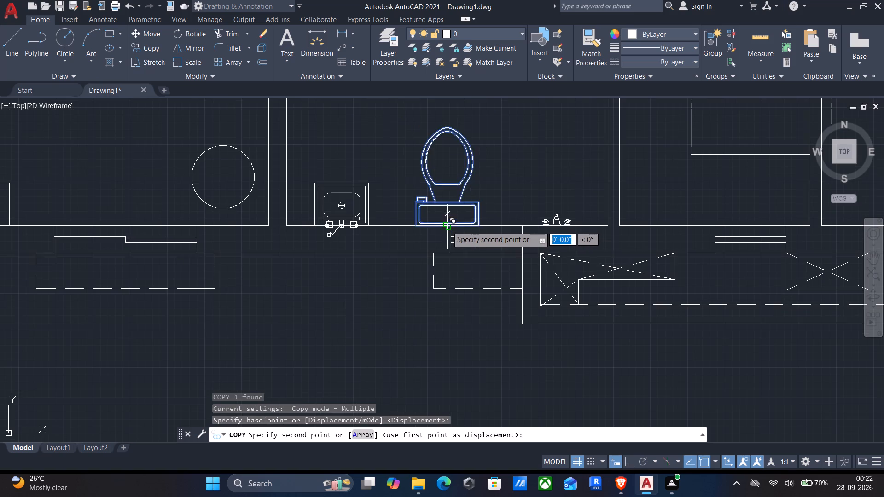
middle_drag(454, 246, 524, 255)
middle_drag(349, 242, 514, 330)
scroll(515, 330, down, 1)
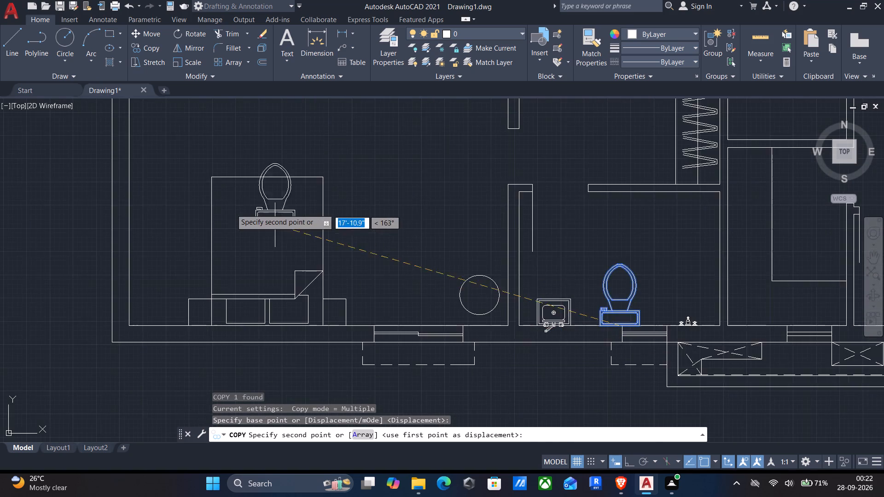
scroll(231, 212, down, 1)
middle_drag(244, 221, 561, 345)
middle_drag(331, 274, 341, 271)
middle_drag(230, 216, 429, 308)
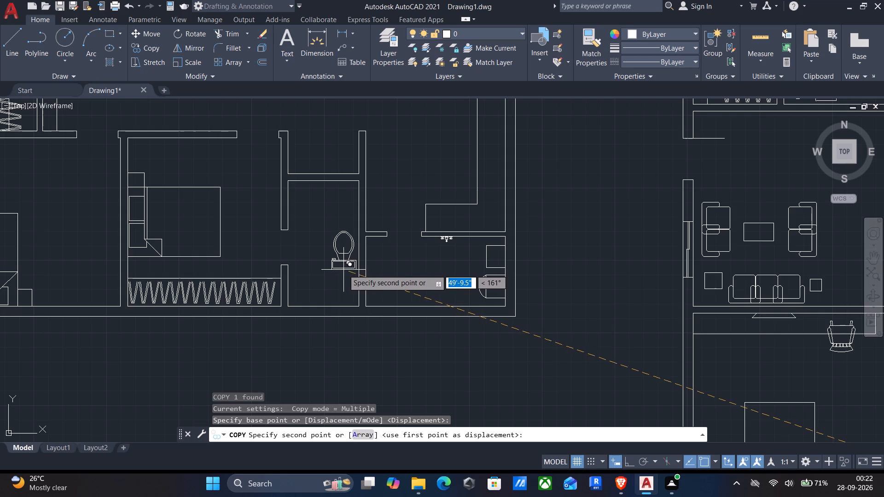
scroll(336, 304, up, 1)
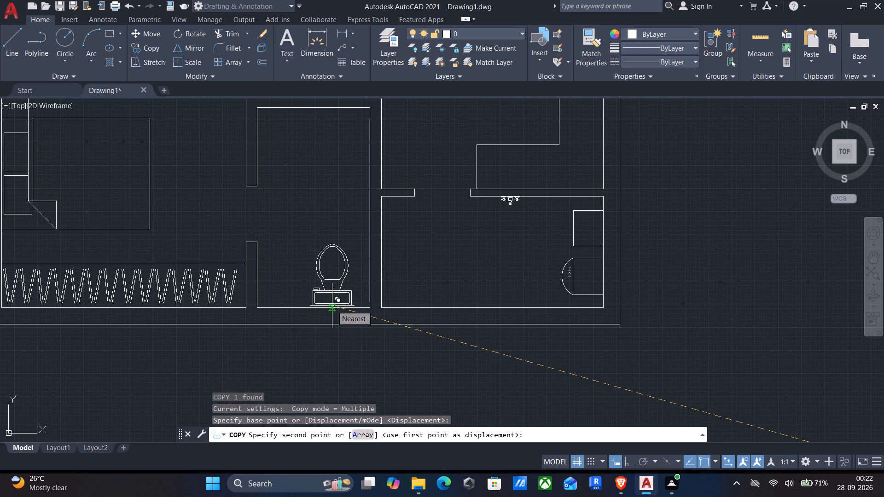
click(300, 306)
scroll(309, 307, down, 1)
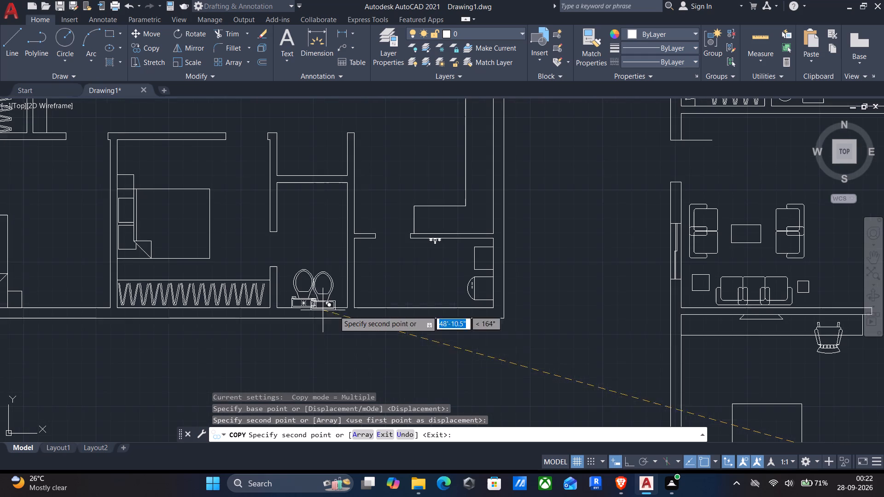
scroll(280, 293, down, 1)
key(Escape)
Copy the washbasin and wall tap from the reference plan's north-west bathroom to the east wall of the new plan's south bathroom.
middle_drag(397, 322, 206, 211)
scroll(205, 211, down, 1)
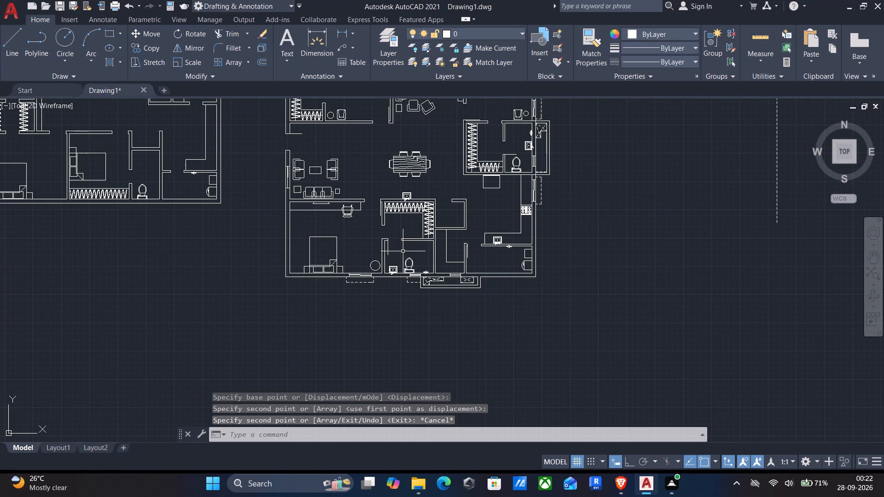
middle_drag(462, 206, 459, 244)
middle_drag(453, 231, 453, 291)
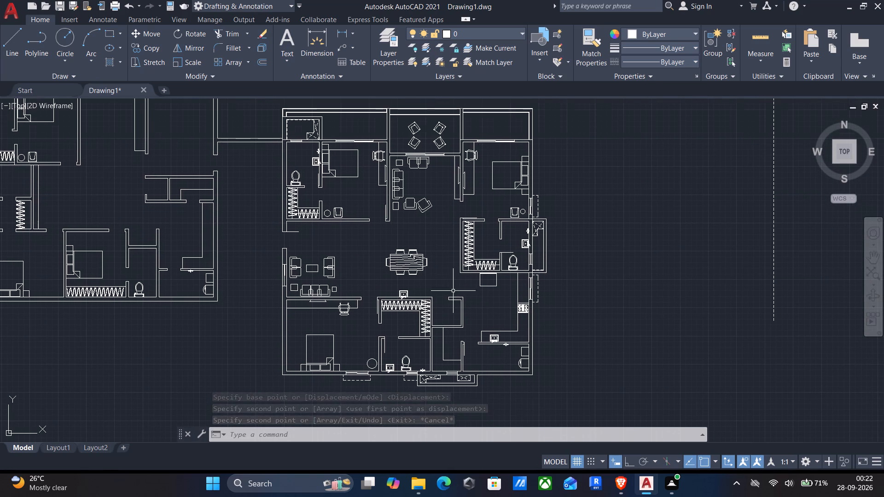
scroll(304, 150, up, 2)
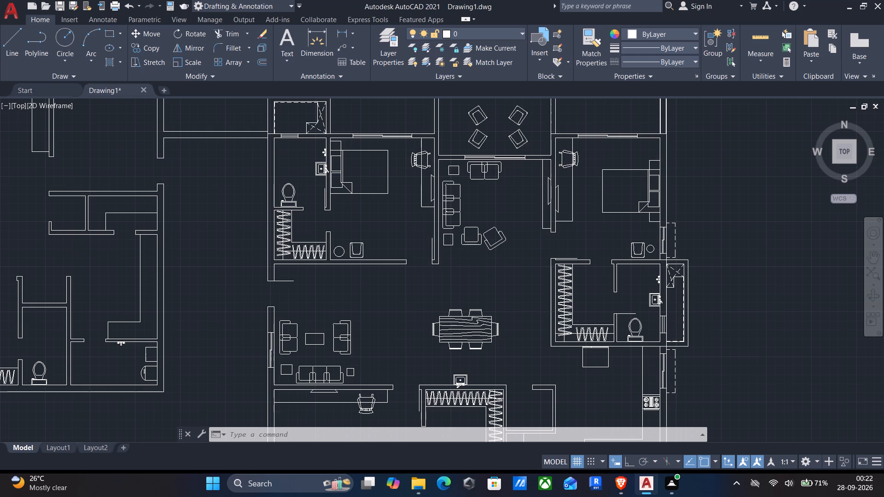
scroll(304, 150, up, 1)
click(306, 137)
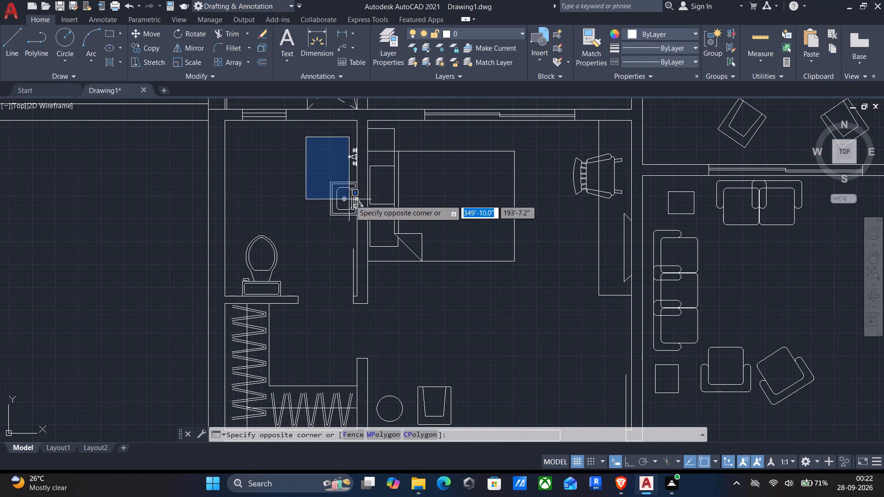
click(363, 239)
key(c)
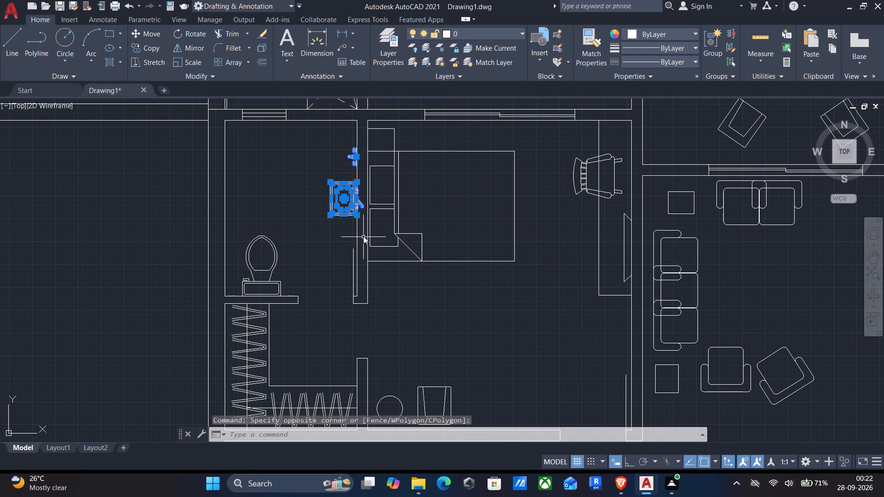
key(p)
key(Return)
scroll(361, 194, up, 3)
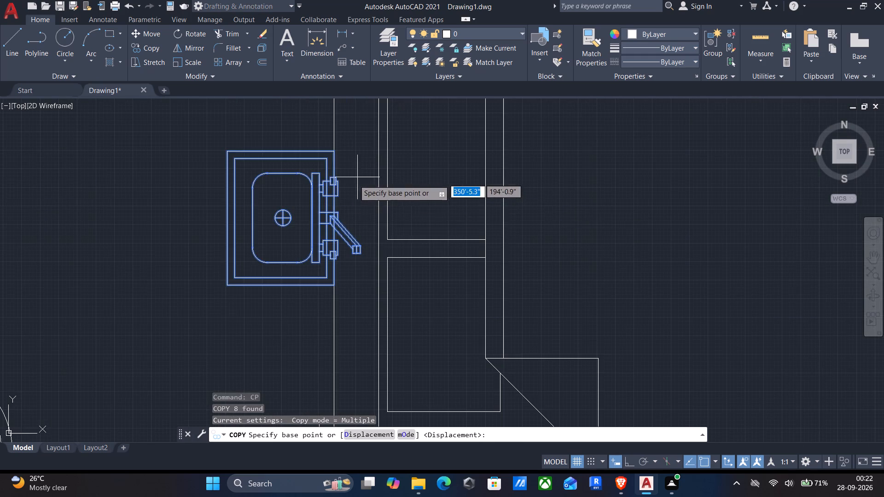
scroll(333, 216, up, 3)
click(330, 202)
scroll(327, 206, down, 3)
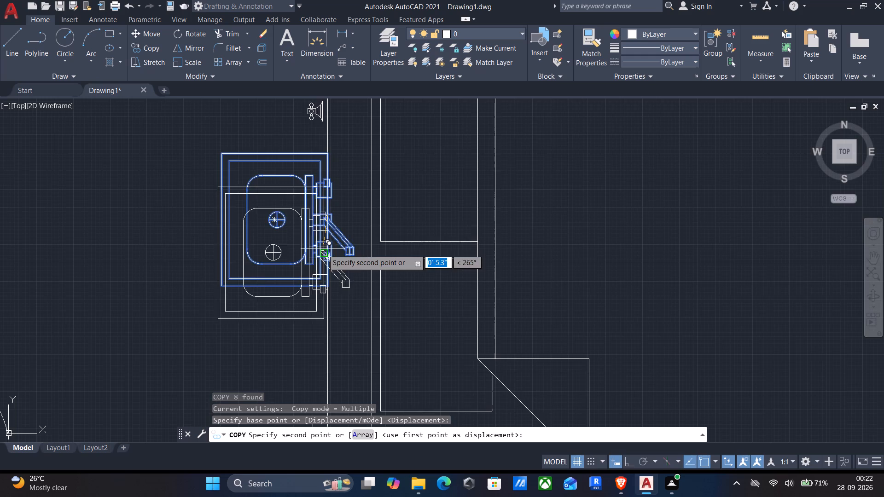
middle_drag(322, 252, 564, 245)
scroll(564, 245, down, 3)
middle_drag(423, 261, 669, 97)
scroll(636, 173, down, 3)
middle_drag(433, 258, 529, 209)
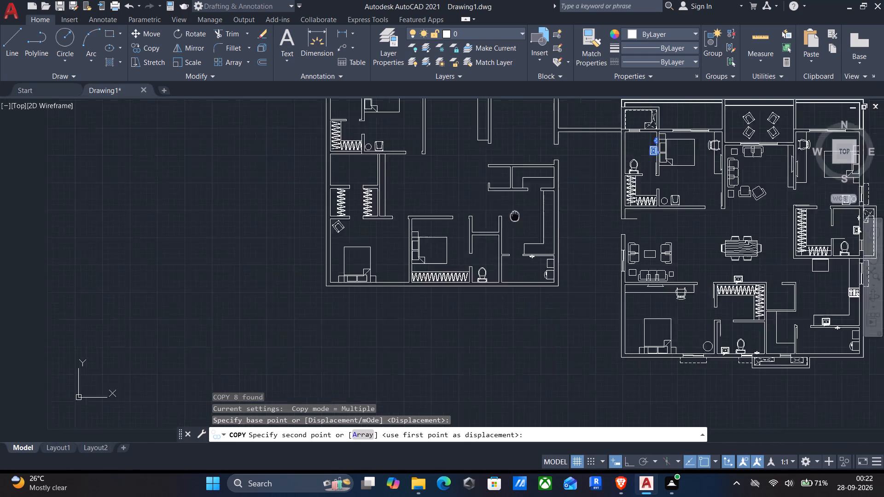
middle_drag(529, 209, 539, 204)
scroll(524, 235, up, 5)
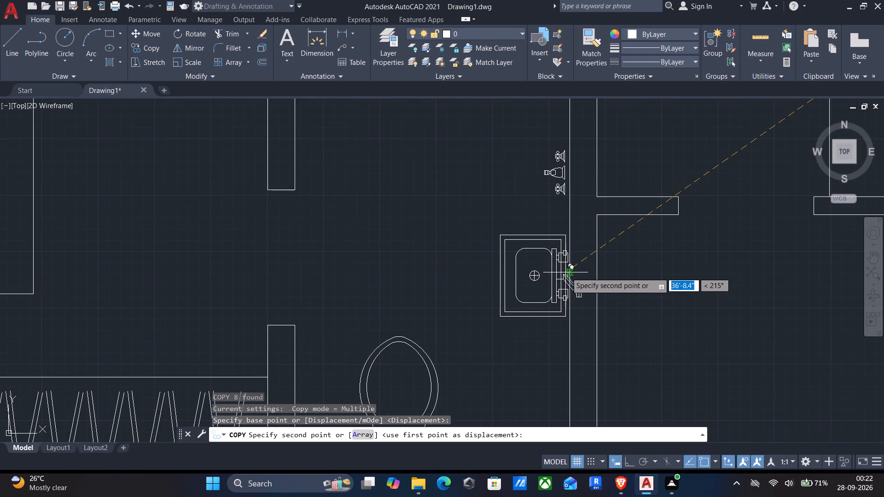
click(568, 272)
scroll(568, 272, down, 2)
middle_drag(569, 277, 585, 228)
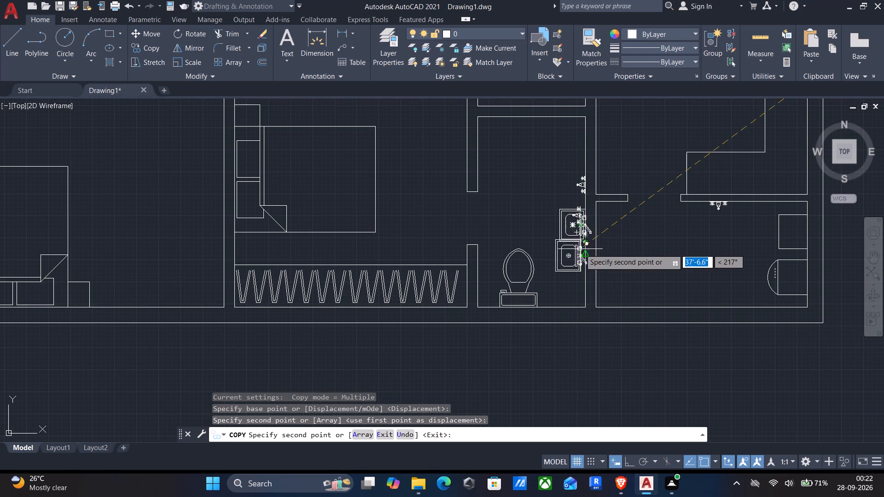
middle_drag(580, 251, 427, 225)
scroll(425, 225, down, 3)
key(Return)
Copy the washbasin south of the reference plan's dining table into the alcove north of the new plan's south bathroom, against its south wall.
scroll(651, 234, up, 3)
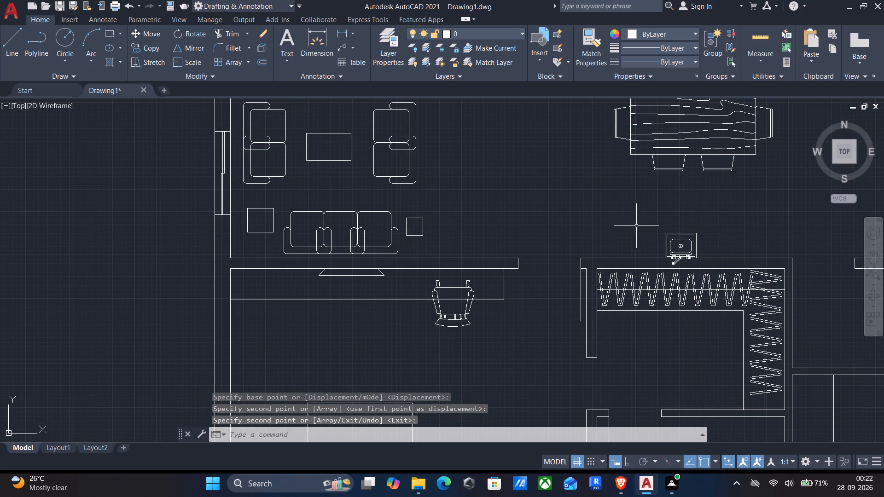
click(633, 213)
click(720, 271)
key(c)
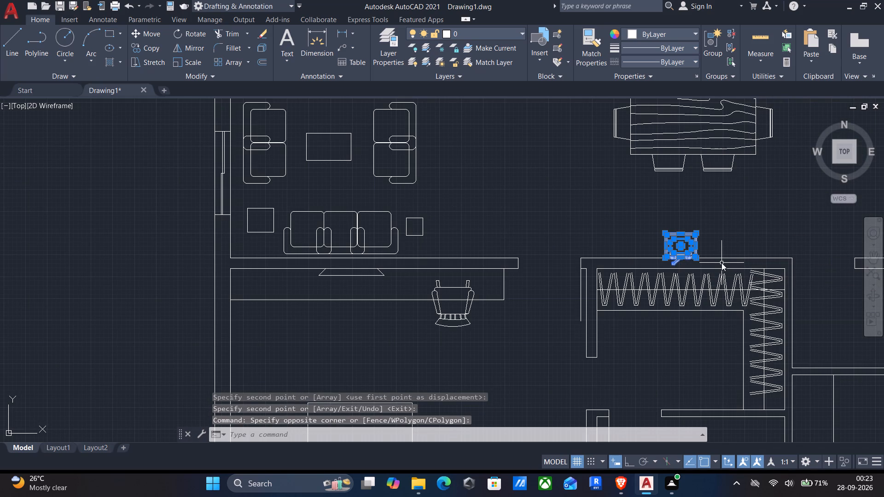
key(o)
key(Return)
scroll(683, 265, up, 4)
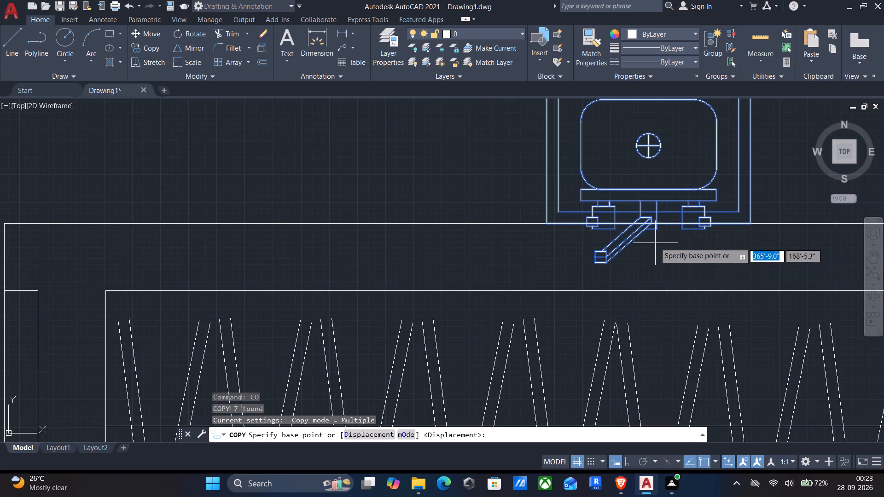
scroll(654, 239, up, 3)
click(635, 179)
scroll(630, 191, down, 3)
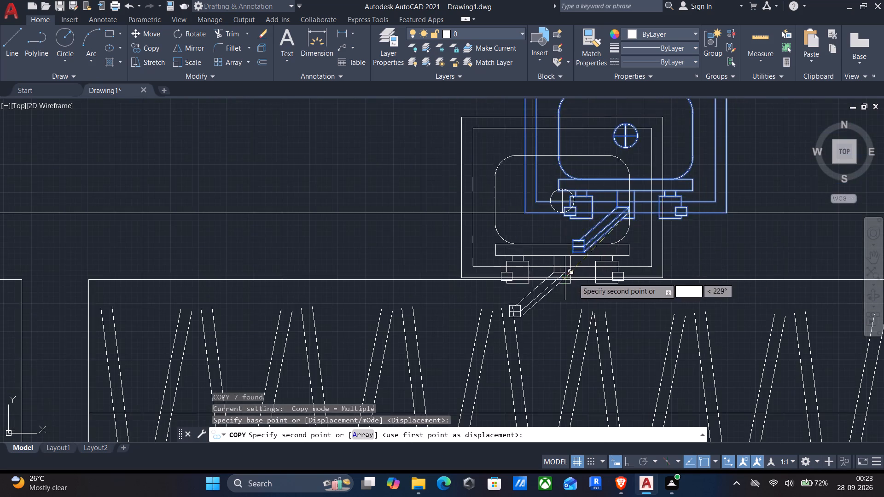
middle_drag(605, 279, 679, 285)
scroll(679, 285, down, 3)
middle_drag(476, 291, 730, 315)
scroll(731, 315, down, 2)
middle_drag(376, 234, 633, 314)
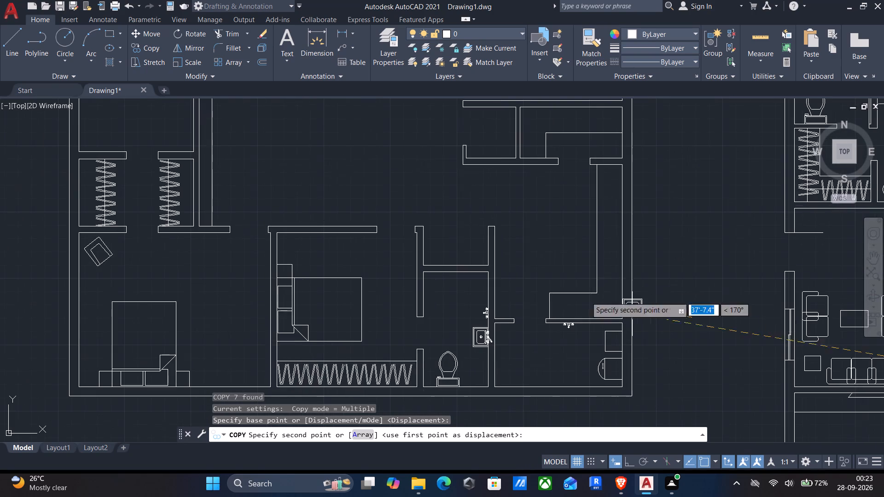
scroll(465, 267, up, 6)
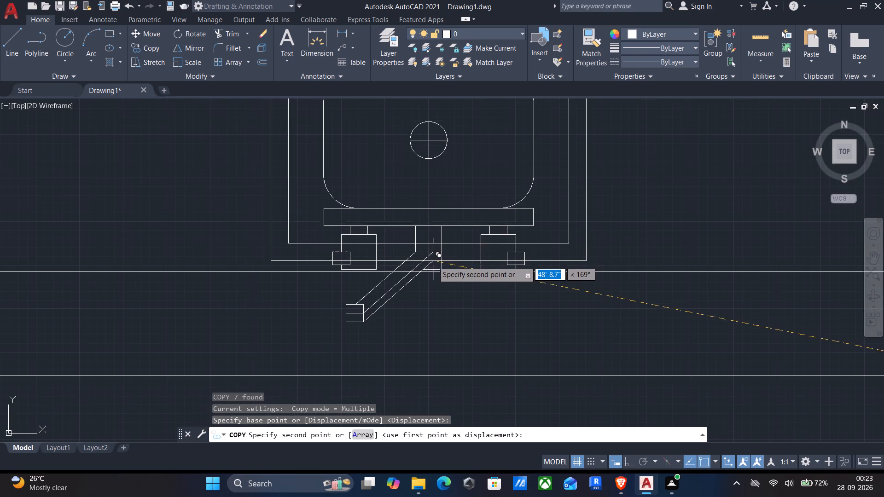
scroll(433, 270, up, 3)
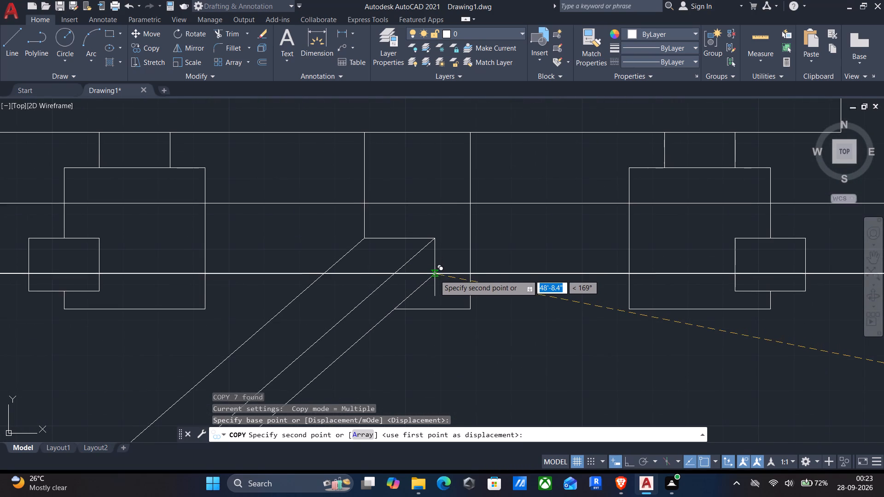
click(436, 273)
scroll(441, 276, down, 3)
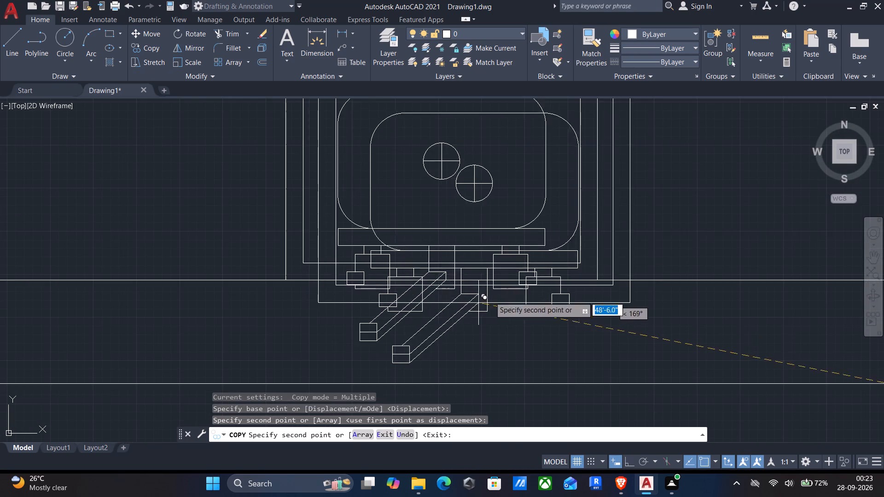
scroll(578, 201, down, 3)
key(Return)
Compare the new plan's southern rooms with the reference plan's bathrooms and kitchen to check which fixtures still need placing.
middle_drag(580, 269, 580, 264)
scroll(581, 263, down, 2)
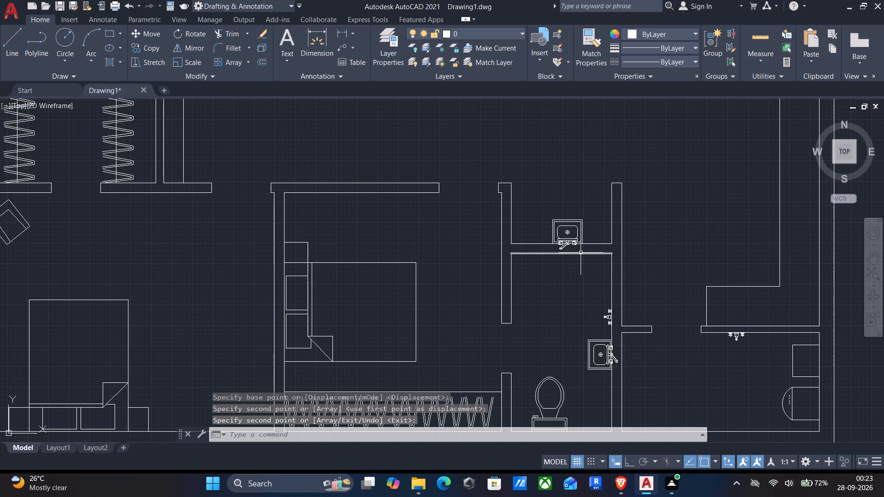
middle_drag(574, 256, 564, 225)
middle_drag(555, 264, 554, 225)
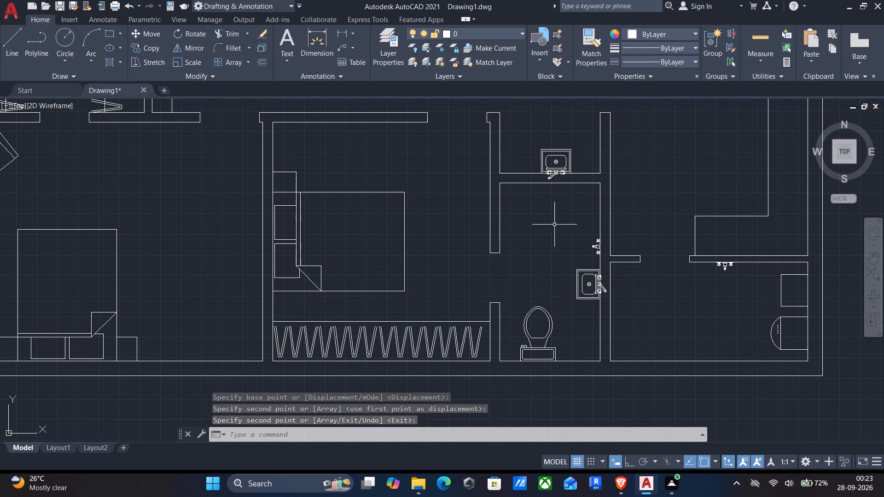
middle_drag(555, 259, 545, 228)
scroll(541, 227, down, 2)
middle_drag(544, 268, 419, 301)
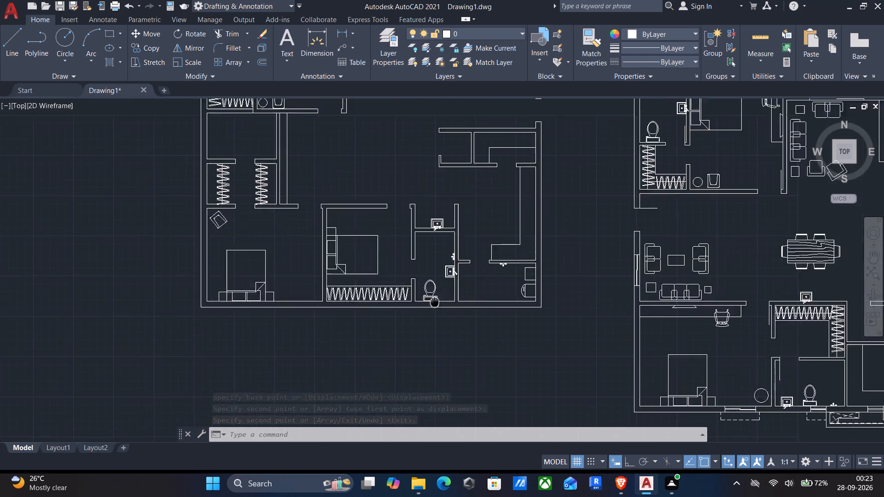
middle_drag(419, 301, 151, 272)
scroll(400, 269, down, 1)
middle_drag(402, 280, 424, 380)
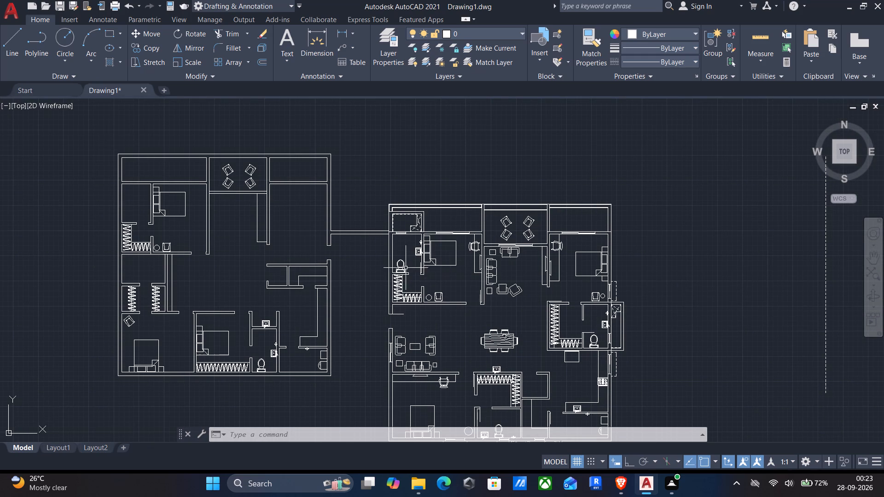
middle_drag(503, 284, 501, 264)
middle_drag(501, 297, 517, 218)
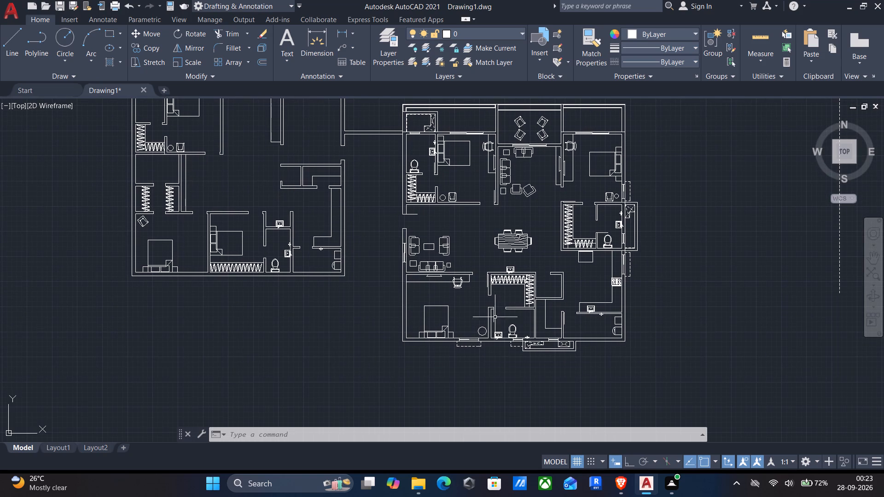
scroll(603, 237, up, 2)
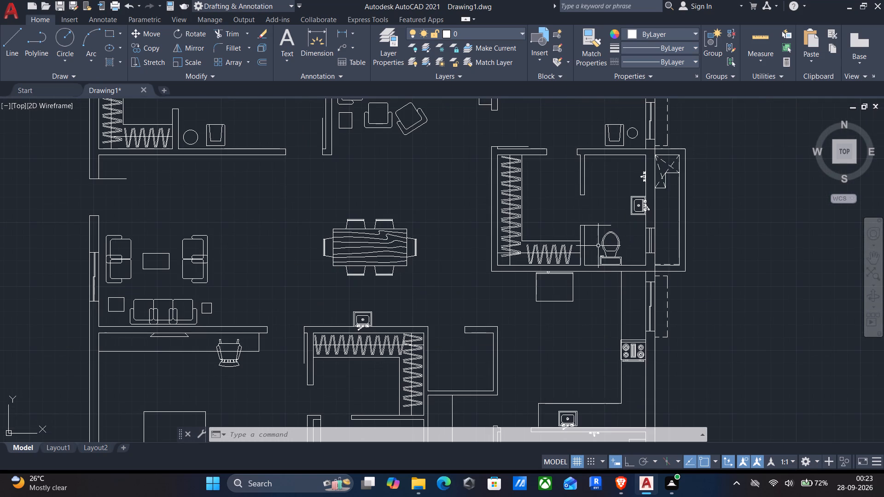
scroll(524, 374, down, 2)
middle_drag(531, 349, 544, 310)
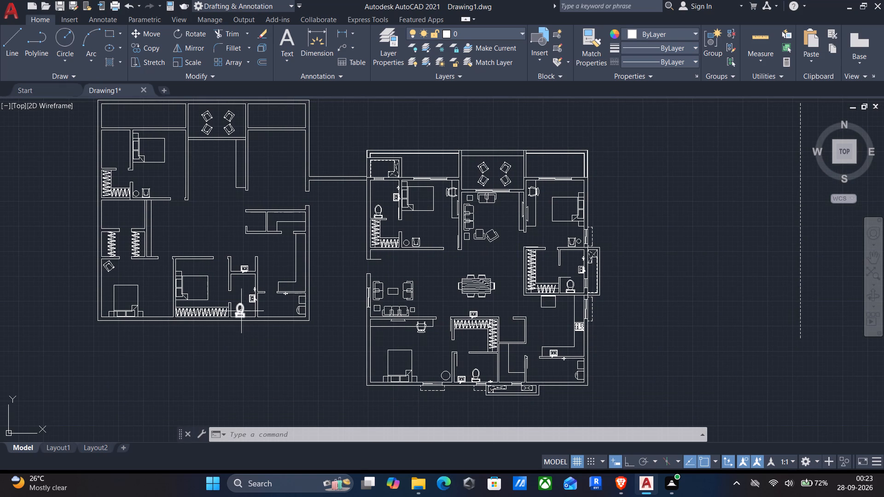
Mirror the south bathroom's toilet about a horizontal line below the new plan, keeping the original.
click(241, 307)
key(m)
key(i)
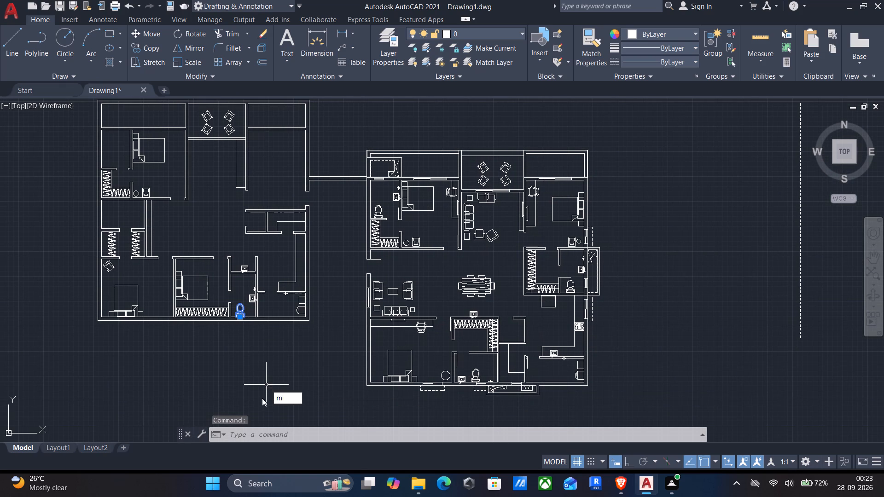
key(Return)
click(204, 337)
key(F8)
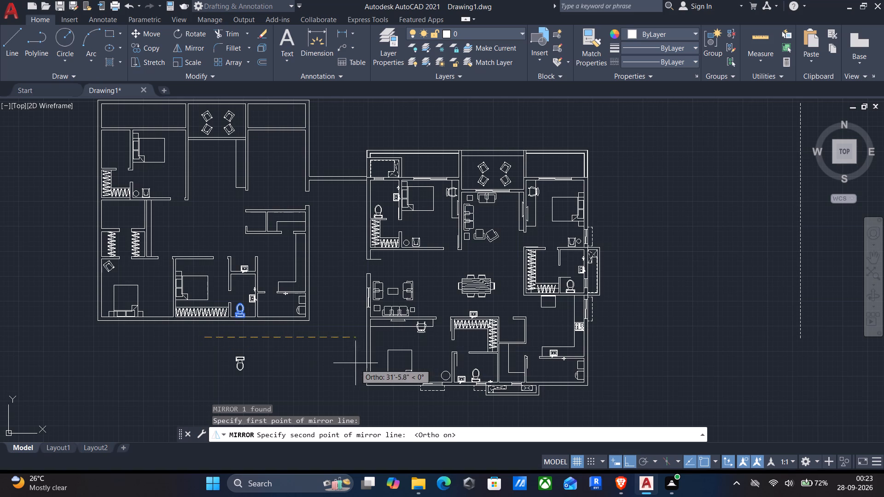
click(350, 344)
key(Return)
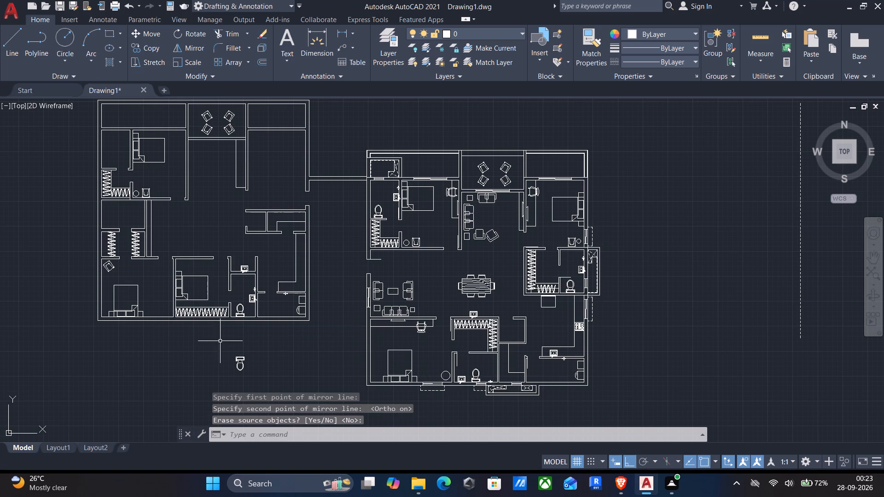
Copy the mirrored toilet to the north wall of the new plan's west bathroom, north of the two facing wardrobes.
click(190, 345)
drag(257, 371, 257, 376)
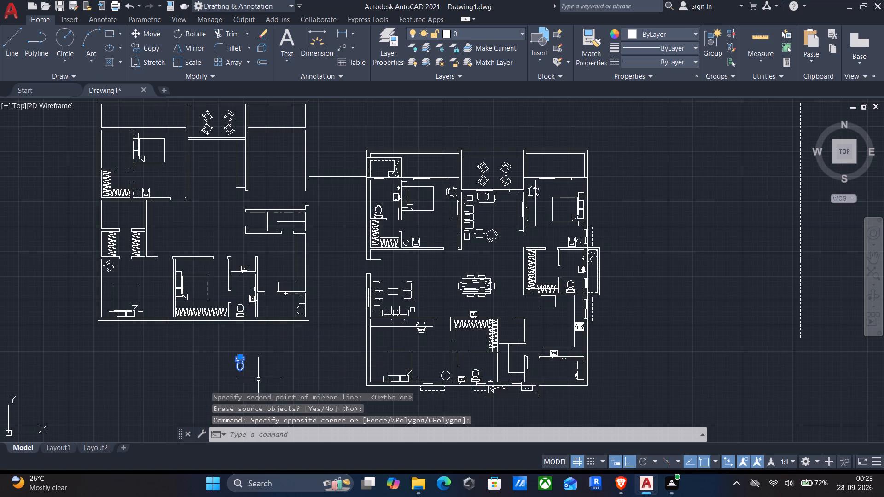
key(c)
key(o)
key(Return)
scroll(229, 357, up, 3)
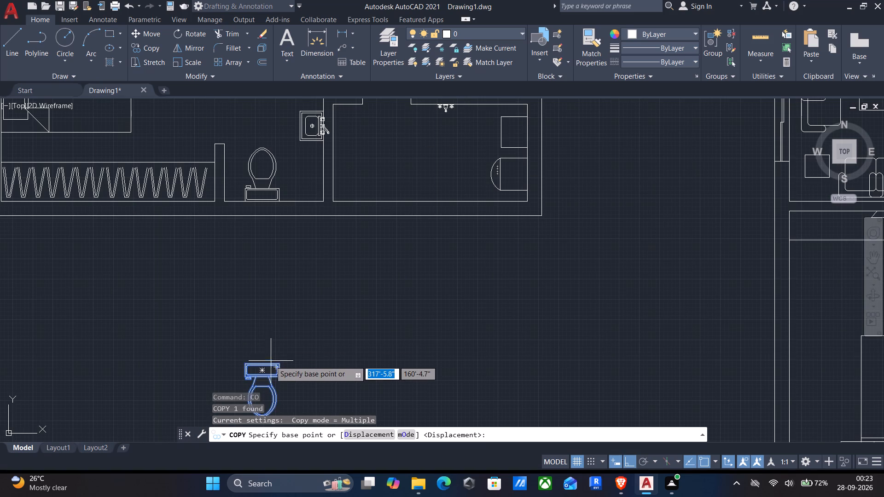
click(261, 362)
scroll(272, 334, down, 3)
middle_drag(285, 326, 452, 366)
key(F8)
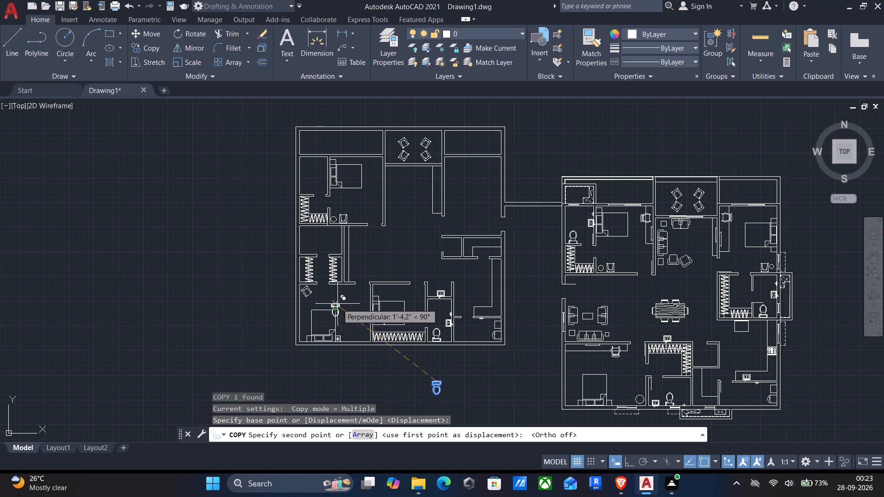
scroll(314, 238, up, 1)
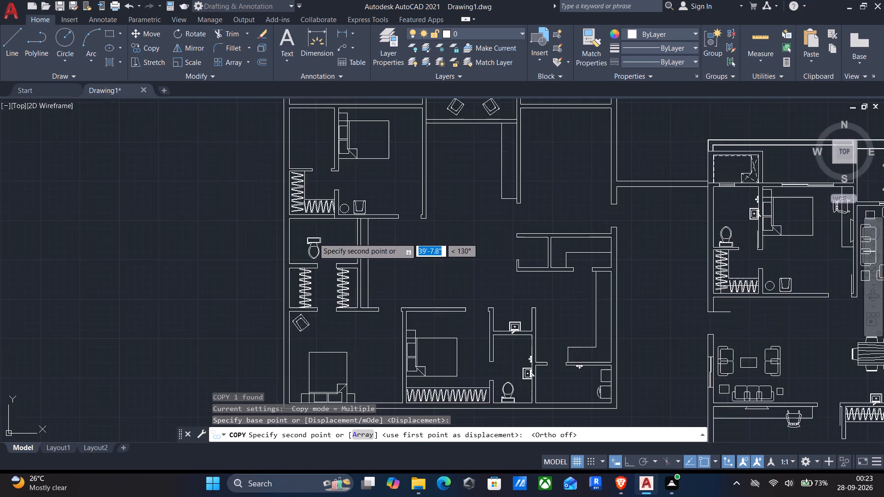
scroll(314, 238, up, 2)
middle_drag(316, 229, 337, 276)
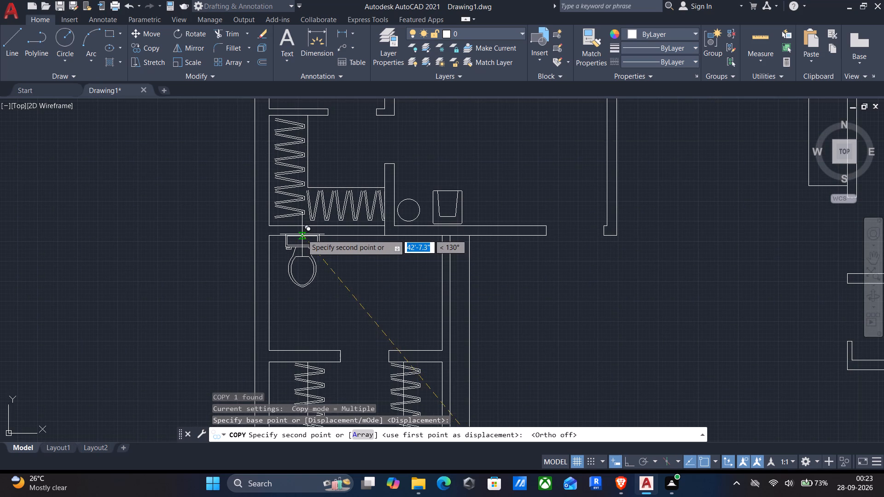
click(308, 237)
Place another copy of the mirrored toilet against the north wall of the new plan's north-west bathroom.
middle_drag(308, 243, 311, 312)
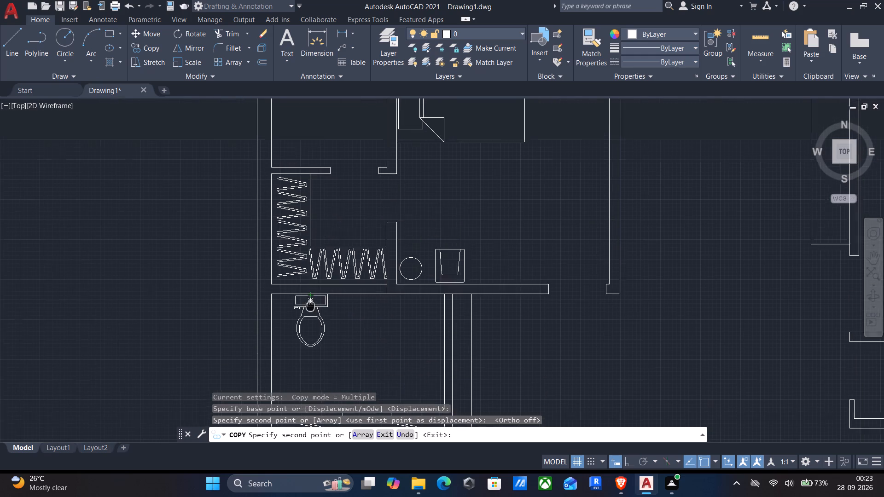
middle_drag(311, 312, 312, 332)
scroll(312, 332, down, 2)
scroll(316, 221, up, 3)
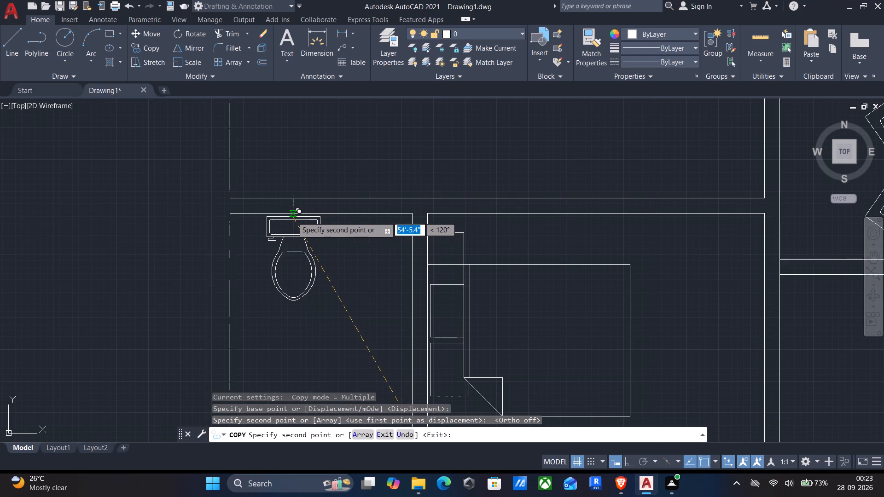
click(286, 216)
scroll(294, 233, down, 2)
middle_drag(305, 238, 307, 216)
middle_drag(310, 243, 308, 225)
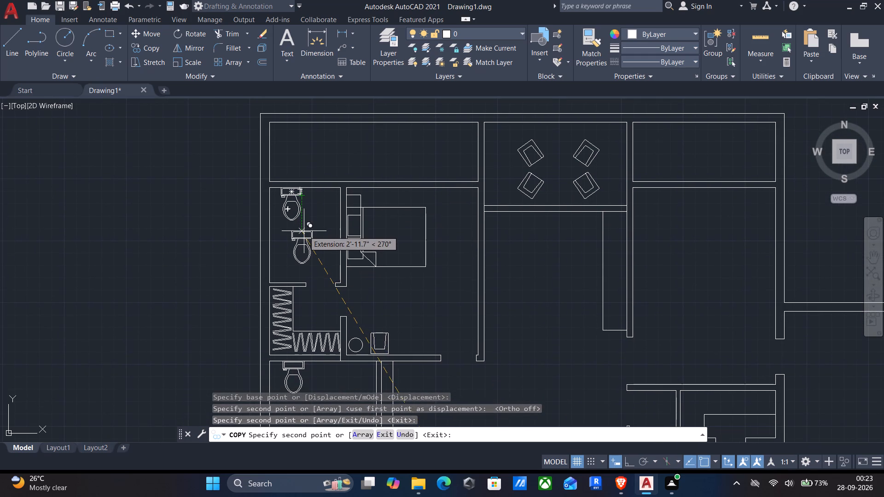
key(Escape)
Examine the reference plan's bathrooms against the new plan to see which washbasins still need placing.
scroll(326, 267, down, 3)
middle_drag(395, 324, 297, 243)
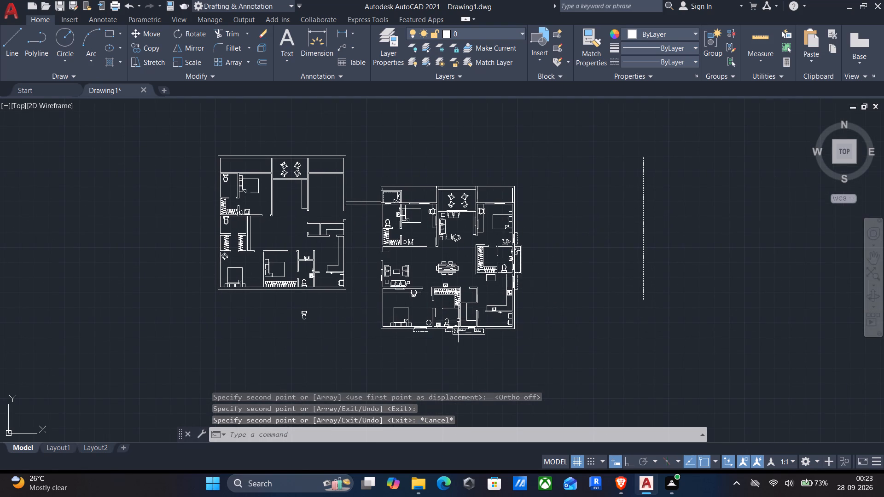
scroll(400, 220, up, 3)
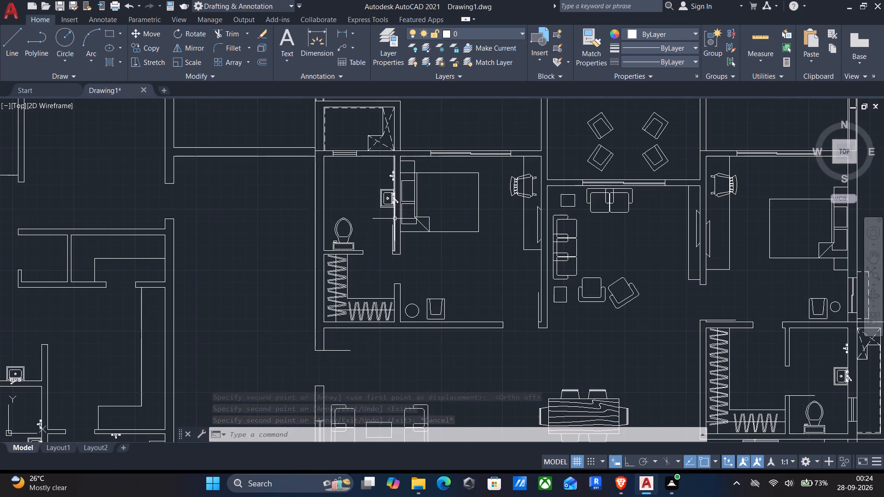
scroll(397, 272, down, 1)
middle_drag(410, 330, 429, 224)
middle_drag(473, 325, 477, 315)
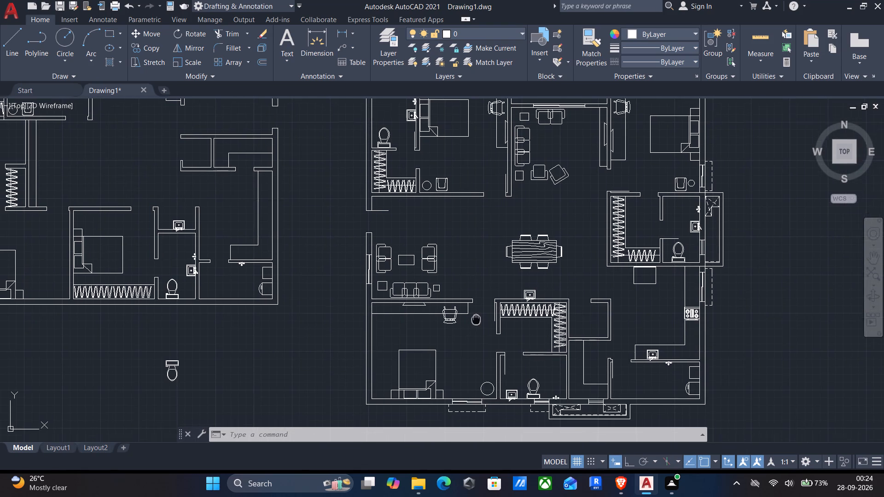
middle_drag(477, 315, 472, 283)
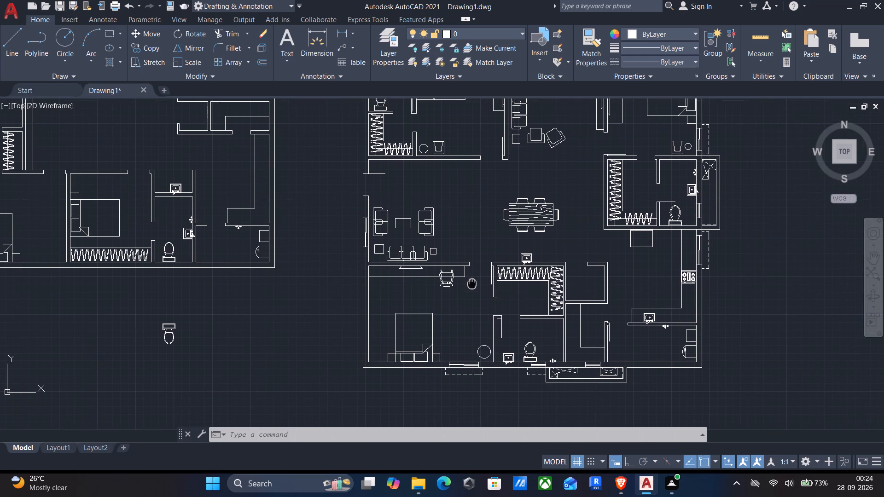
middle_drag(472, 283, 553, 343)
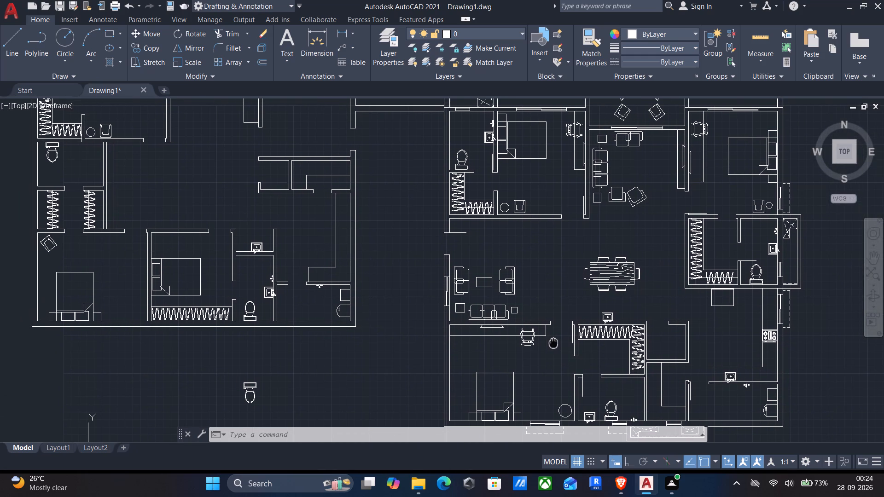
middle_drag(553, 343, 618, 362)
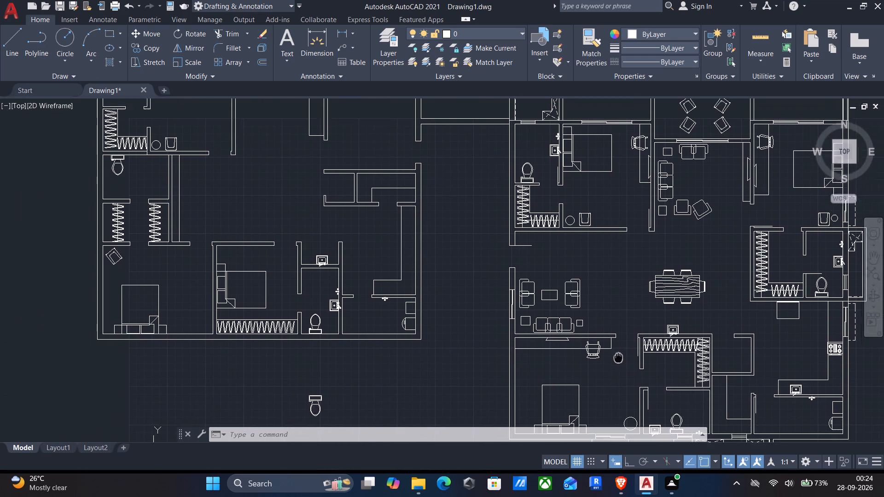
middle_drag(618, 362, 710, 354)
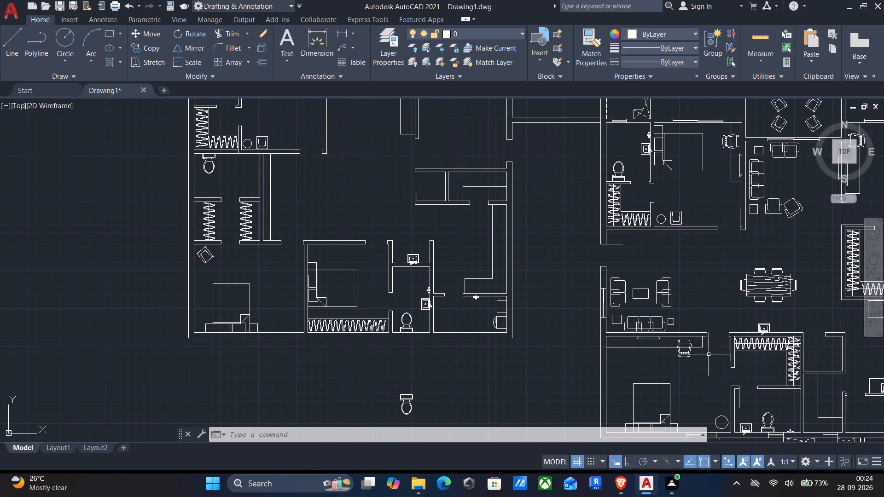
Copy the washbasin on the south bathroom's east wall to the empty space west of the new plan.
scroll(414, 292, up, 2)
drag(395, 302, 397, 297)
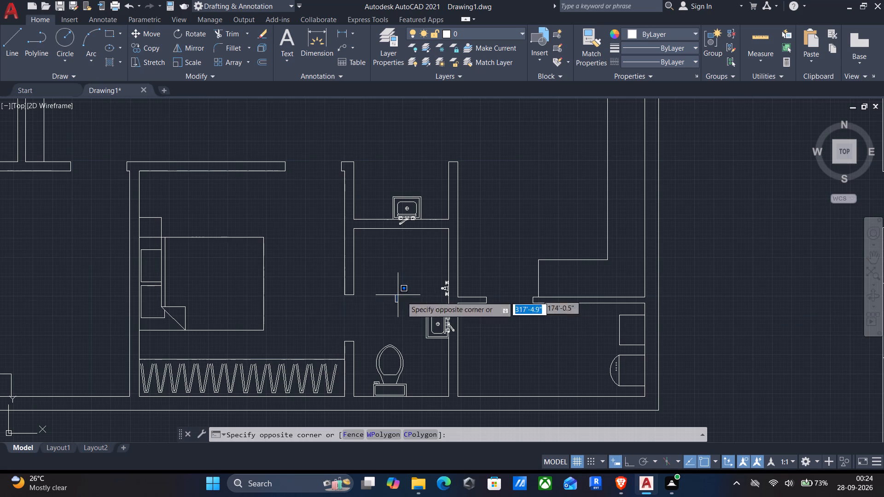
click(471, 358)
key(c)
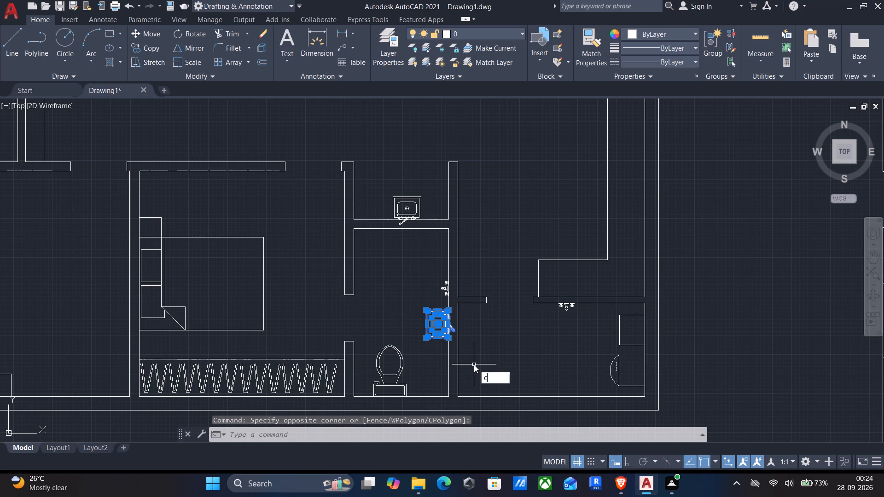
key(o)
key(Return)
click(447, 331)
middle_drag(316, 318, 870, 496)
scroll(870, 496, down, 2)
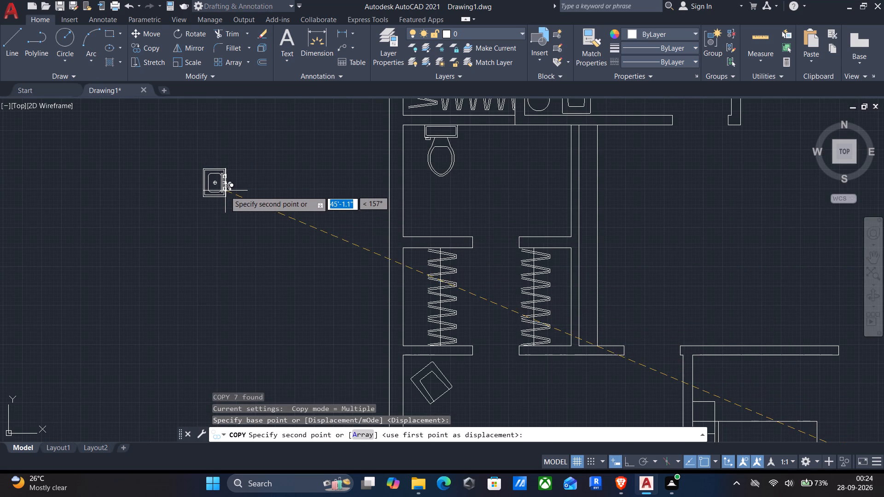
click(231, 197)
key(Escape)
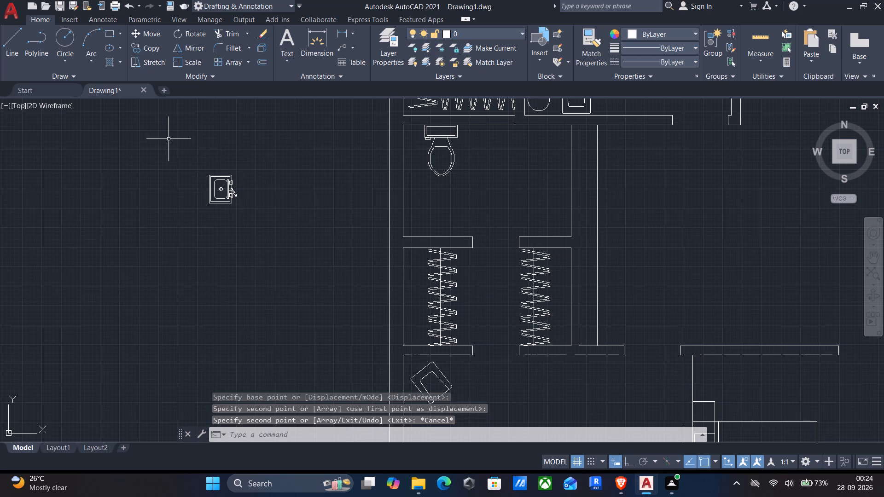
Mirror the washbasin copy west of the plan about a vertical line to its east, keeping the original.
click(169, 139)
click(274, 266)
key(m)
key(i)
key(Return)
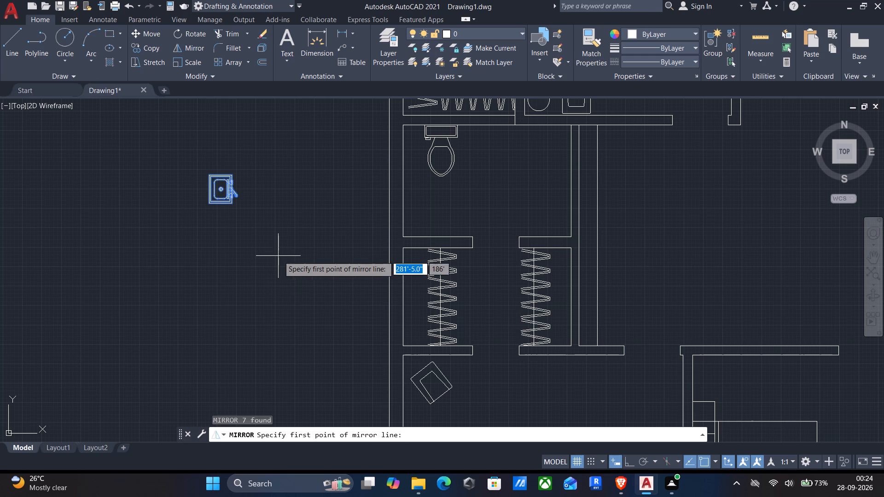
key(F8)
click(250, 148)
click(244, 310)
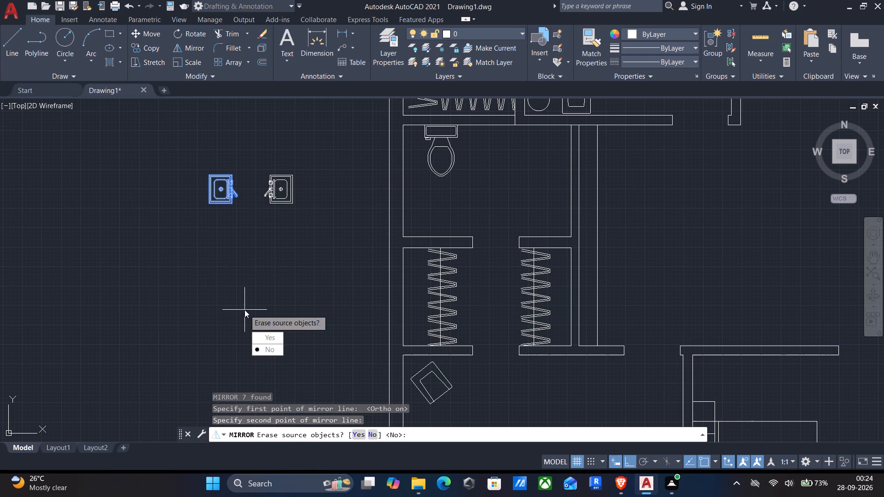
key(Return)
Rotate the unmirrored washbasin copy west of the plan so that its tap side faces north.
drag(245, 232, 246, 215)
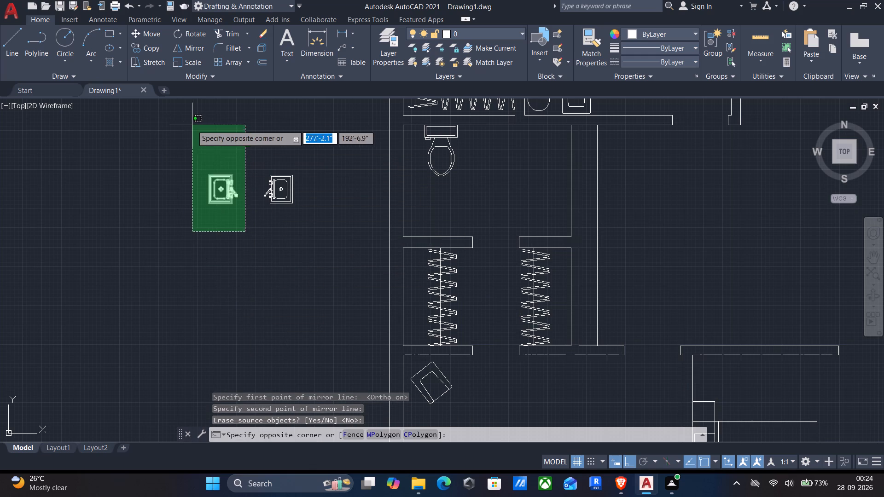
click(175, 155)
key(r)
key(o)
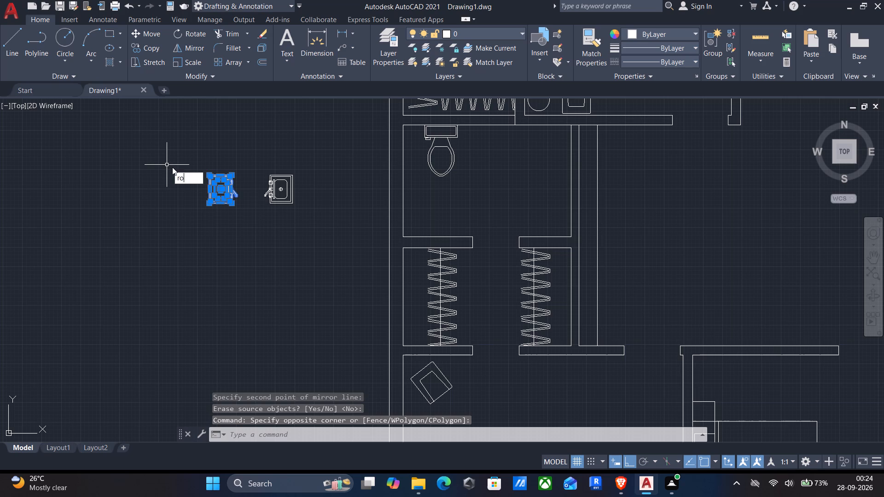
key(Return)
drag(233, 208, 239, 202)
click(237, 161)
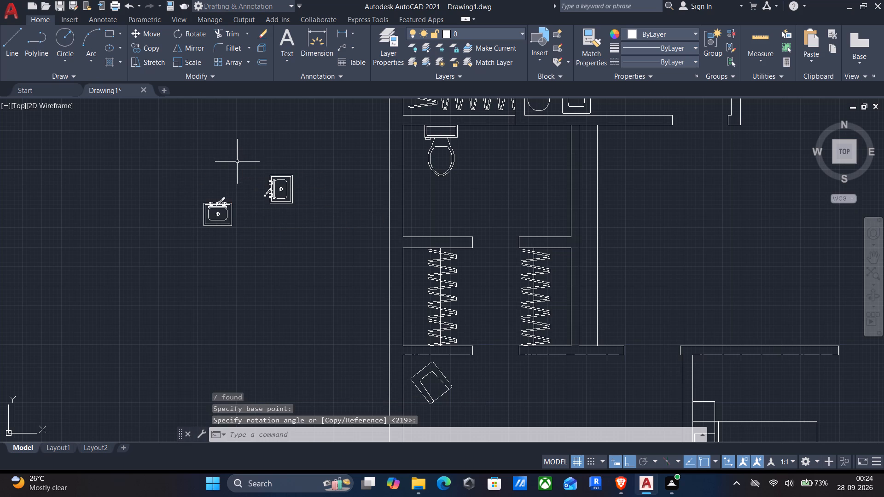
Copy the west-facing-tap washbasin from outside the plan onto the middle west bathroom's west wall, south of the toilet.
click(237, 162)
click(342, 242)
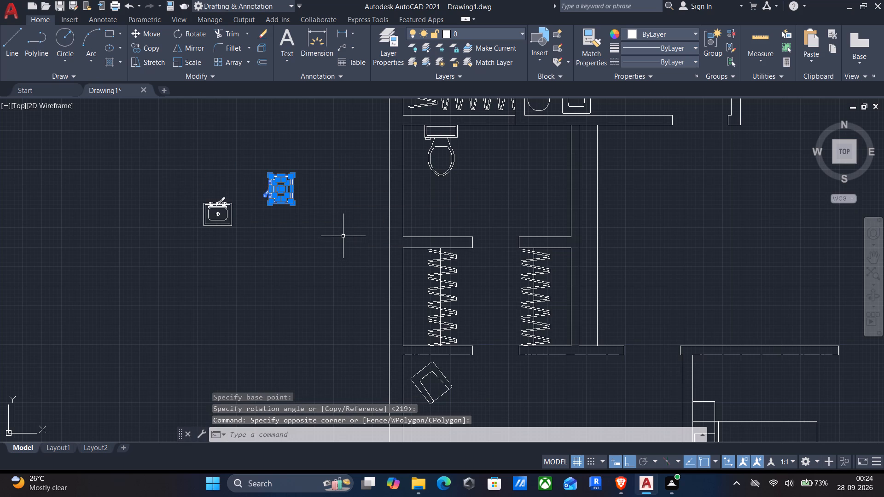
text(co)
key(Return)
scroll(260, 188, up, 3)
scroll(297, 205, up, 4)
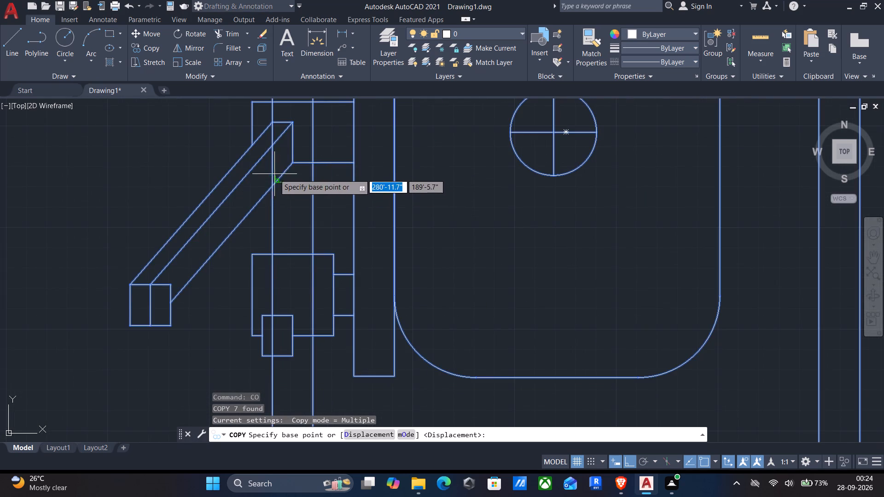
middle_drag(269, 171, 295, 269)
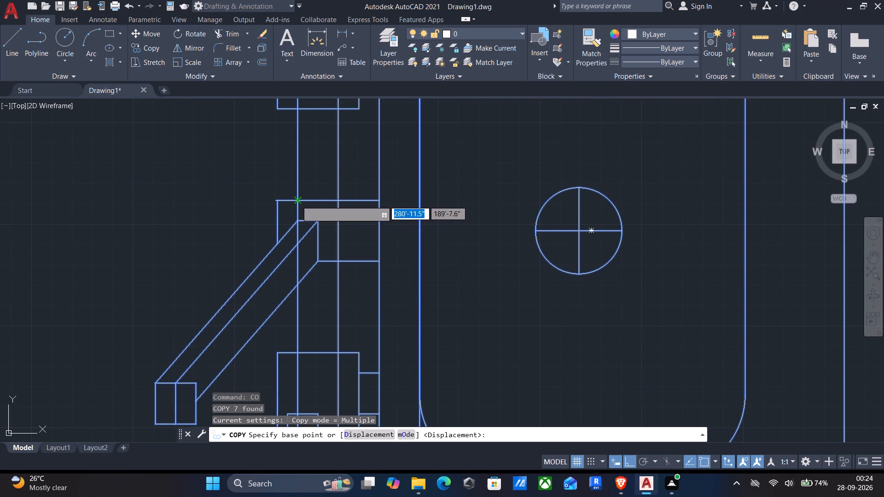
click(297, 201)
scroll(306, 209, down, 3)
middle_drag(474, 249, 321, 315)
scroll(302, 312, down, 2)
middle_drag(446, 304, 441, 306)
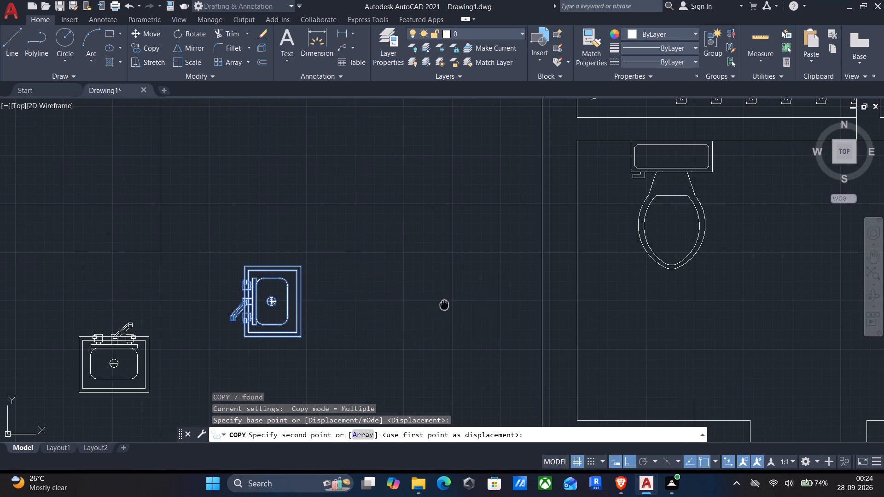
middle_drag(441, 306, 336, 302)
key(F8)
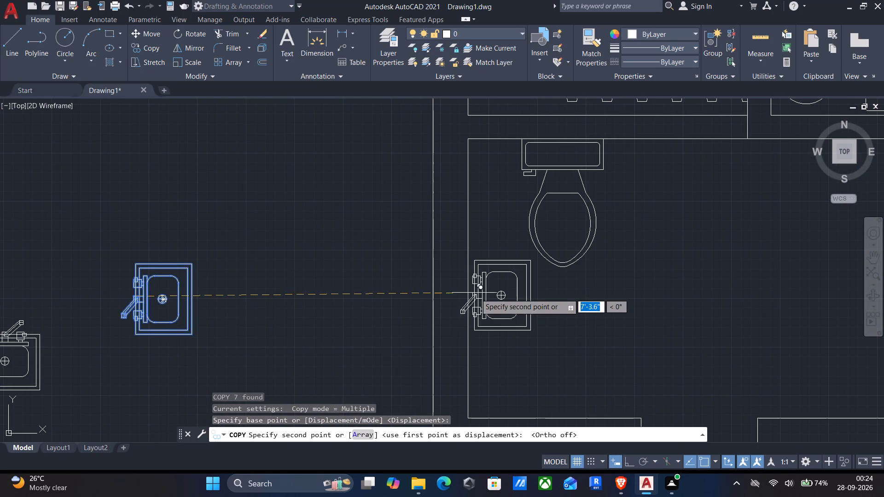
scroll(473, 321, up, 2)
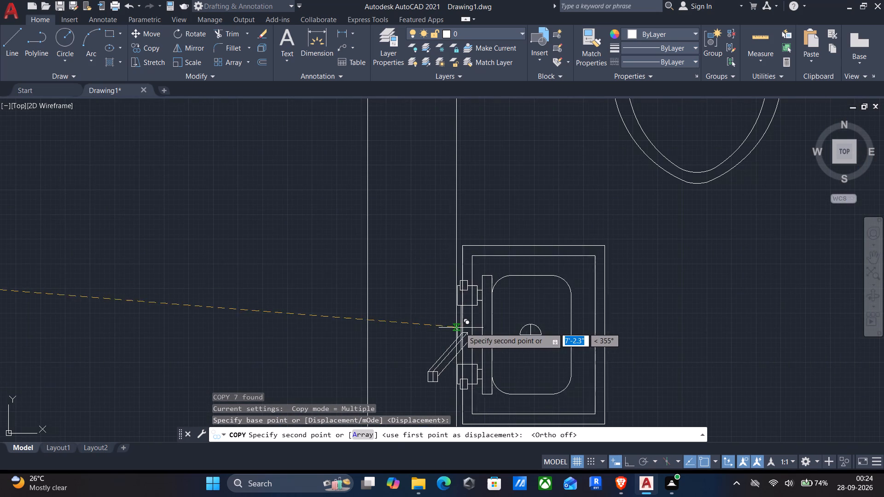
scroll(454, 325, up, 3)
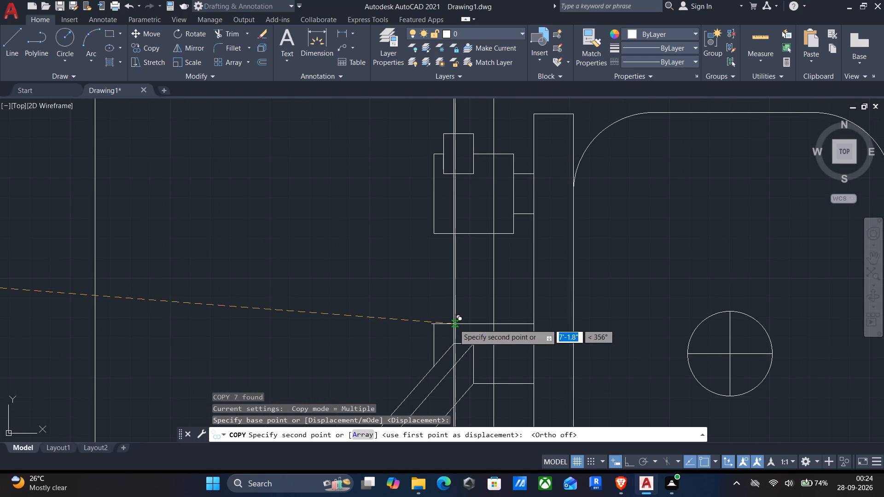
click(456, 324)
scroll(453, 326, down, 2)
middle_drag(443, 344, 598, 268)
scroll(573, 277, down, 3)
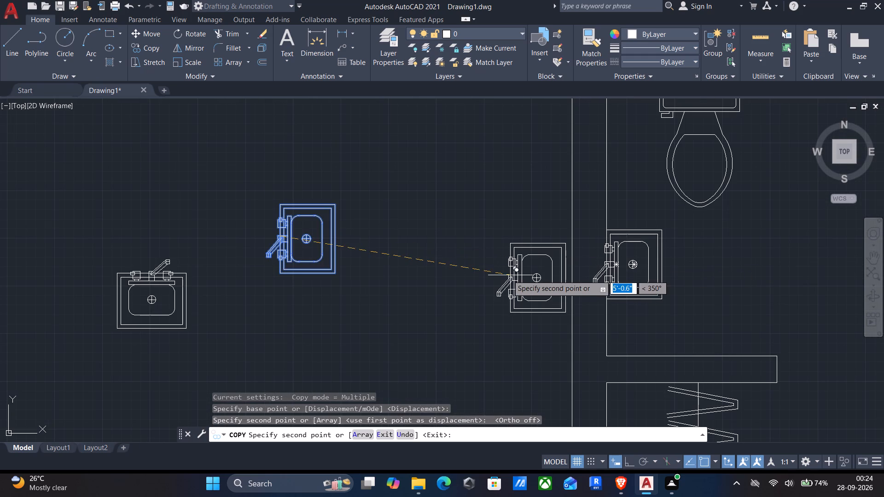
key(Escape)
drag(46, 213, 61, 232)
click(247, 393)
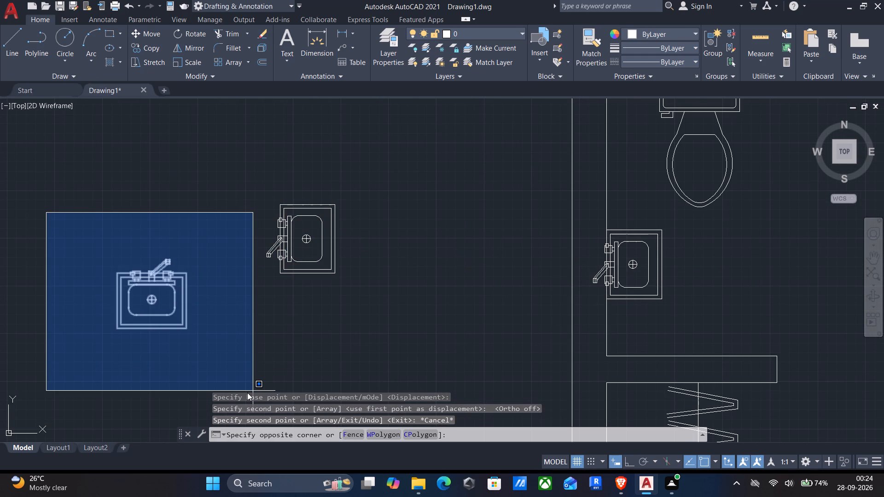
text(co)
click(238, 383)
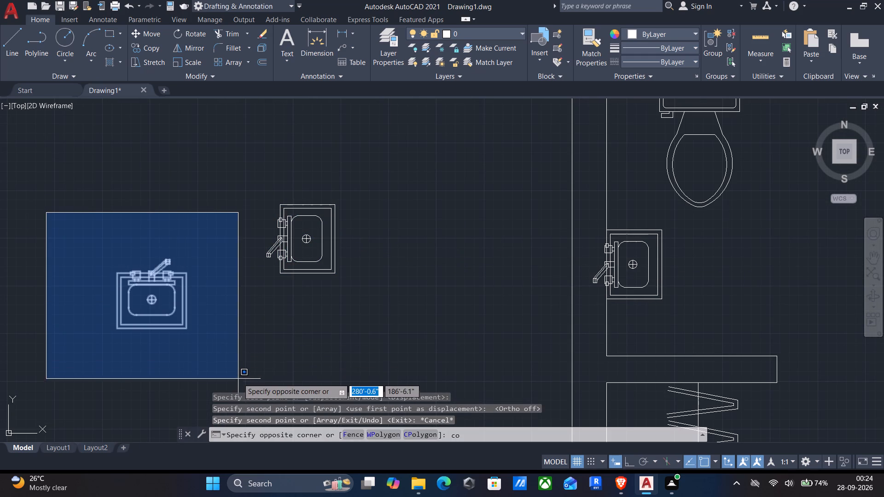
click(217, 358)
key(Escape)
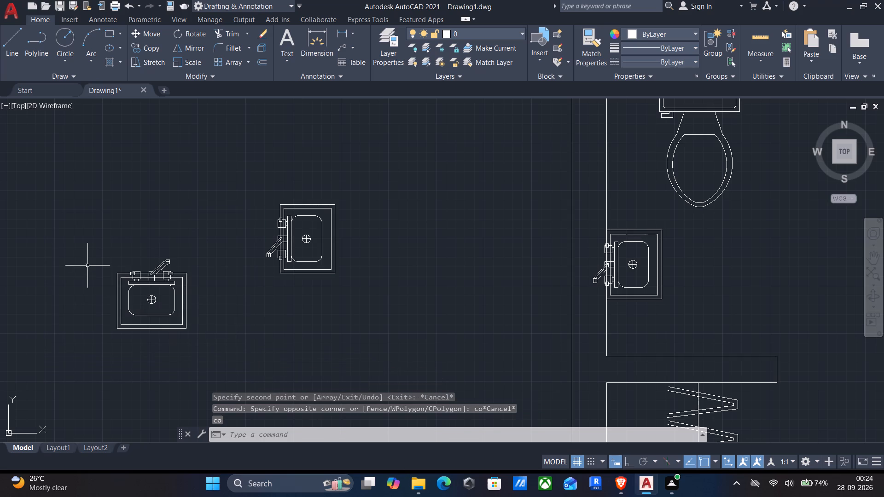
Copy the north-facing-tap washbasin from west of the plan onto the middle west bathroom's north wall, near its east end.
drag(87, 265, 104, 280)
drag(217, 360, 220, 365)
click(73, 253)
click(227, 363)
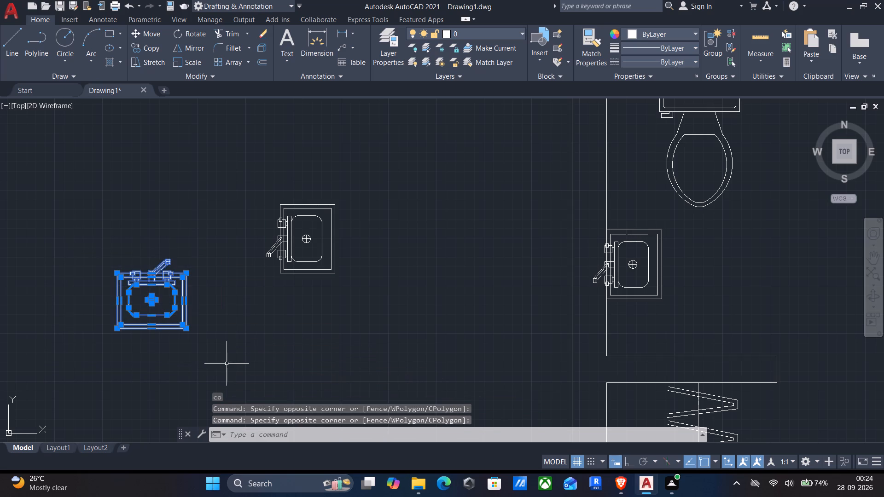
key(c)
key(o)
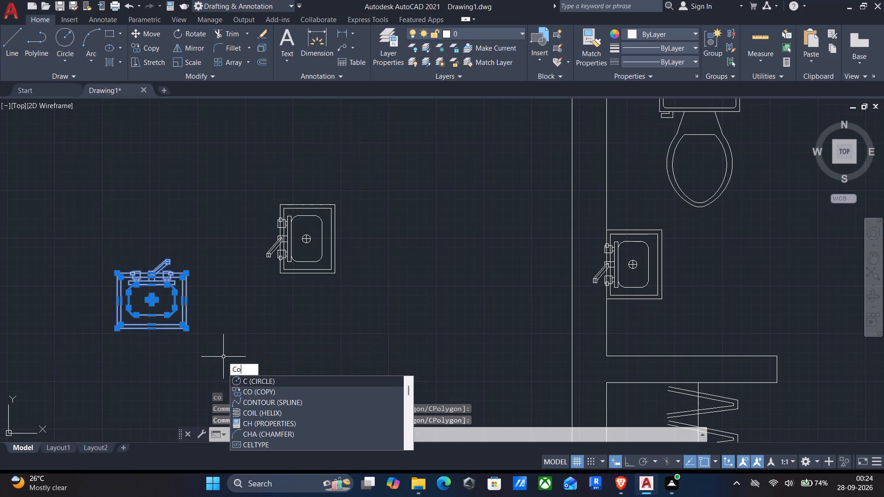
key(Return)
scroll(161, 287, up, 3)
scroll(104, 242, up, 3)
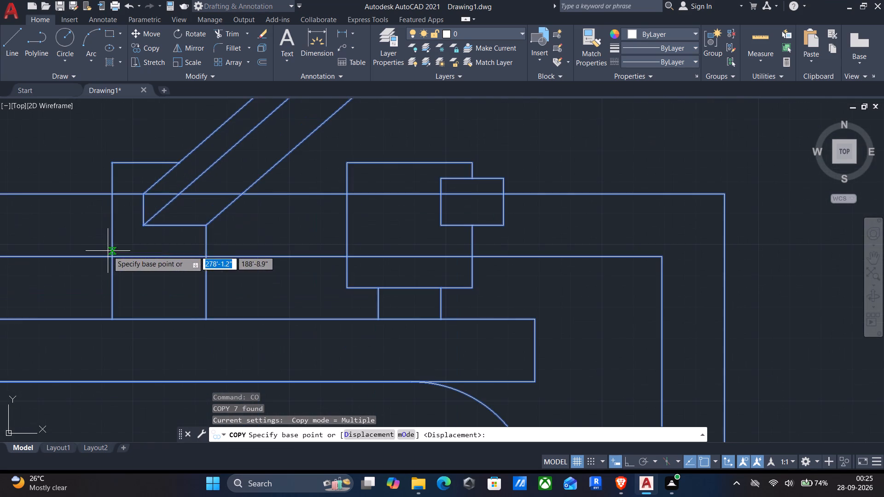
click(142, 196)
scroll(155, 224, down, 4)
middle_drag(230, 328, 256, 230)
scroll(258, 221, down, 2)
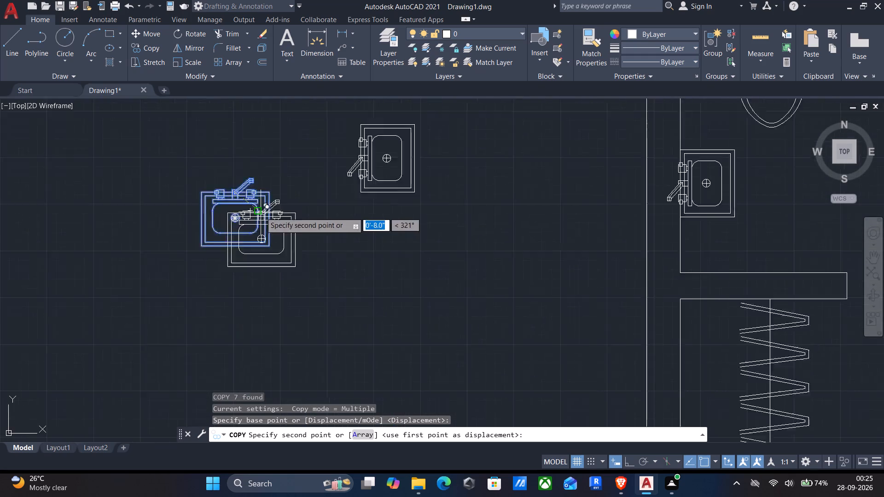
scroll(261, 212, down, 1)
middle_drag(362, 295, 218, 165)
middle_drag(432, 227, 414, 331)
middle_drag(413, 334, 395, 220)
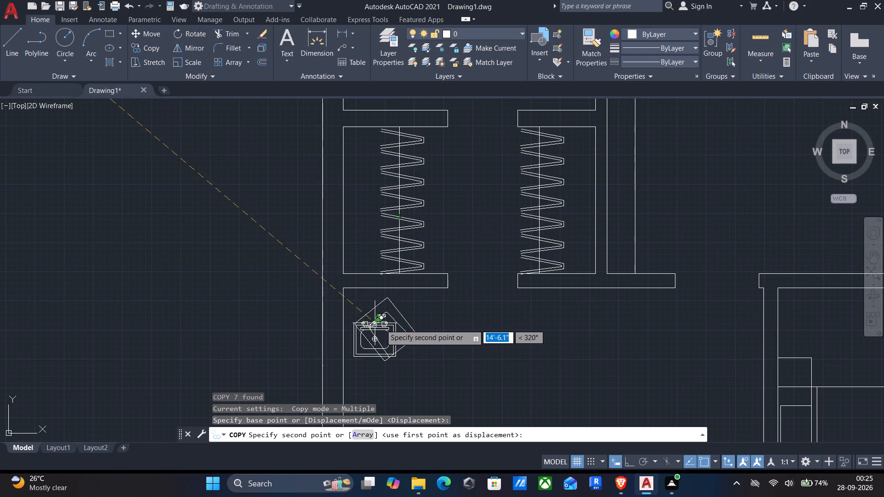
middle_drag(381, 318, 245, 472)
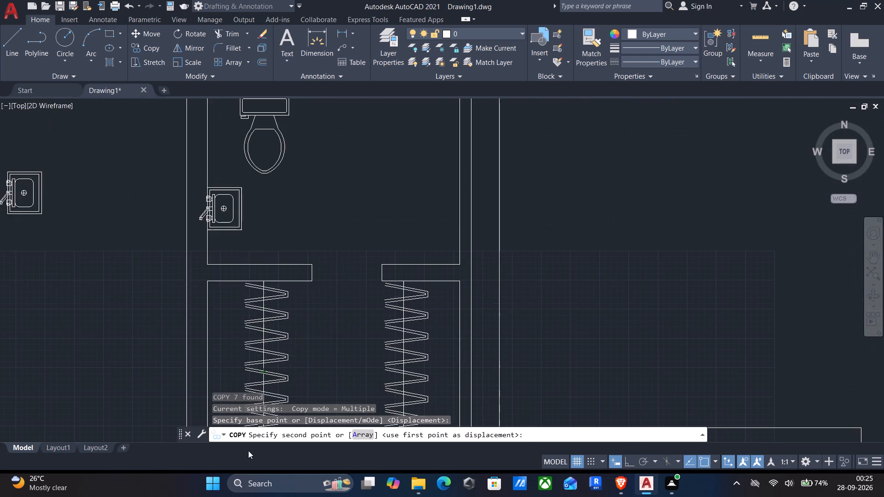
middle_drag(343, 289, 332, 401)
scroll(416, 295, down, 2)
middle_drag(419, 294, 430, 314)
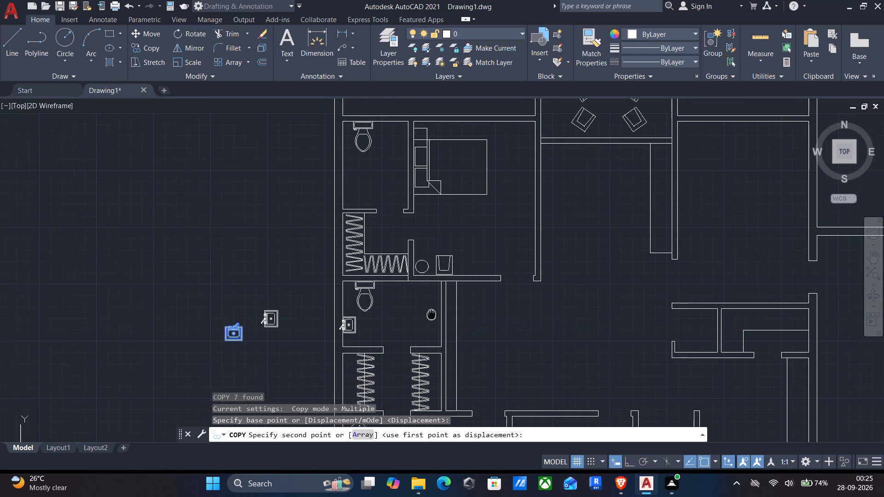
middle_drag(430, 314, 437, 319)
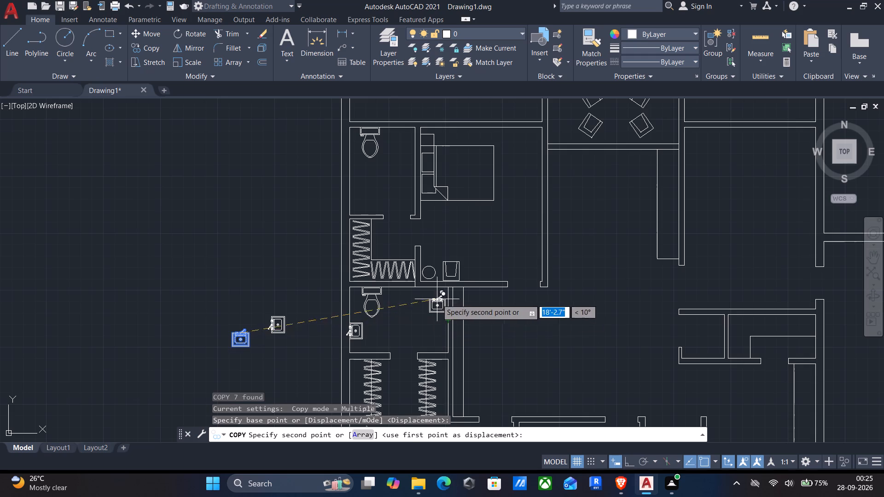
scroll(433, 295, up, 3)
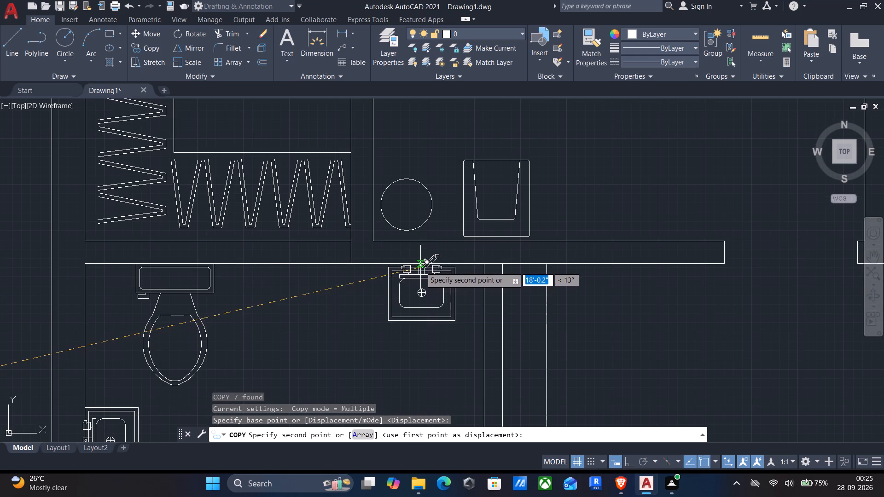
click(422, 264)
key(Return)
Move the washbasin on the middle west bathroom's west wall straight north to the northwest bathroom's west wall, south of the toilet.
scroll(422, 312, down, 1)
middle_drag(422, 312, 551, 231)
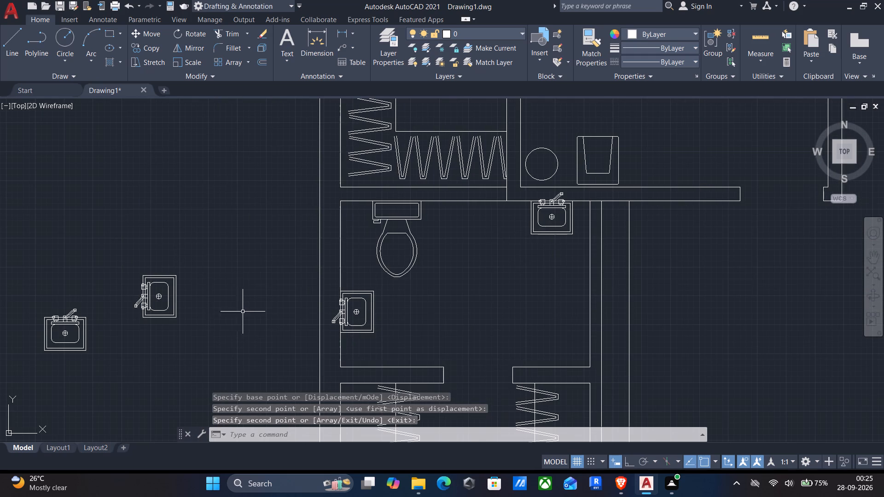
click(309, 259)
click(396, 370)
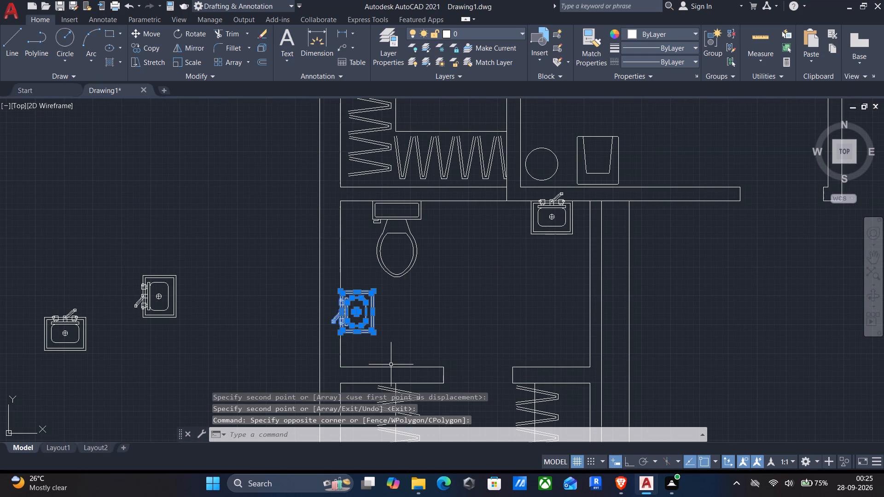
key(m)
key(Return)
scroll(345, 312, up, 4)
scroll(291, 310, up, 1)
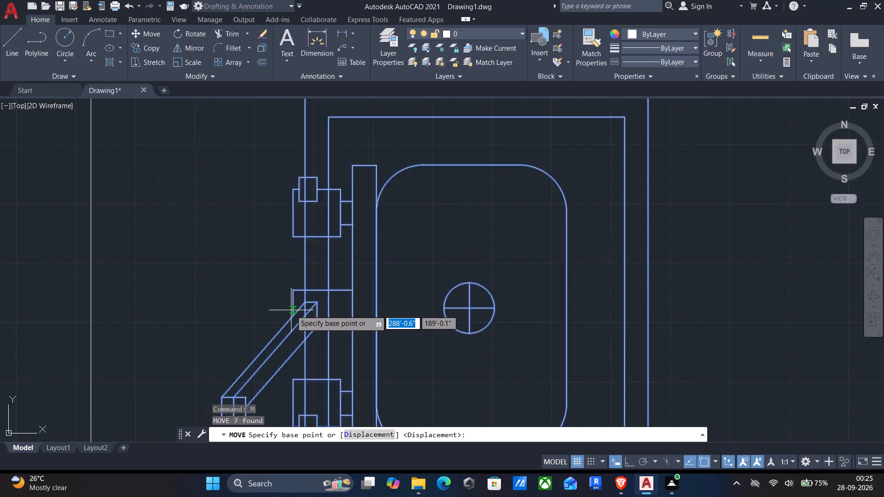
scroll(291, 311, up, 2)
click(322, 292)
scroll(322, 272, down, 3)
middle_drag(328, 230, 326, 378)
scroll(324, 351, down, 3)
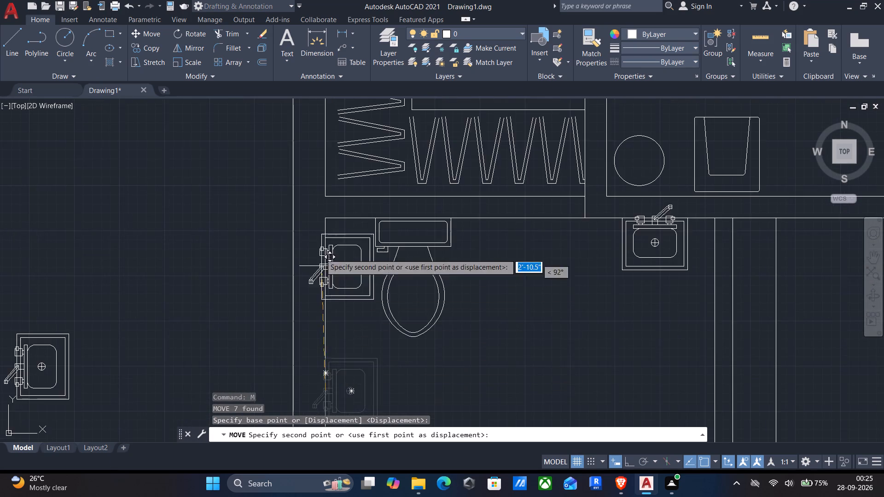
middle_drag(317, 249, 318, 458)
scroll(318, 451, down, 3)
middle_drag(317, 296, 319, 488)
scroll(319, 488, down, 1)
middle_drag(326, 318, 324, 470)
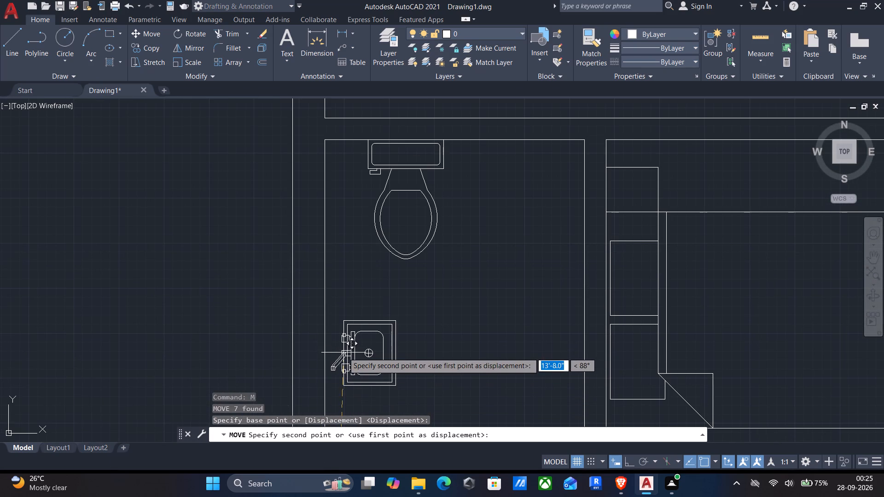
key(F8)
scroll(333, 317, up, 2)
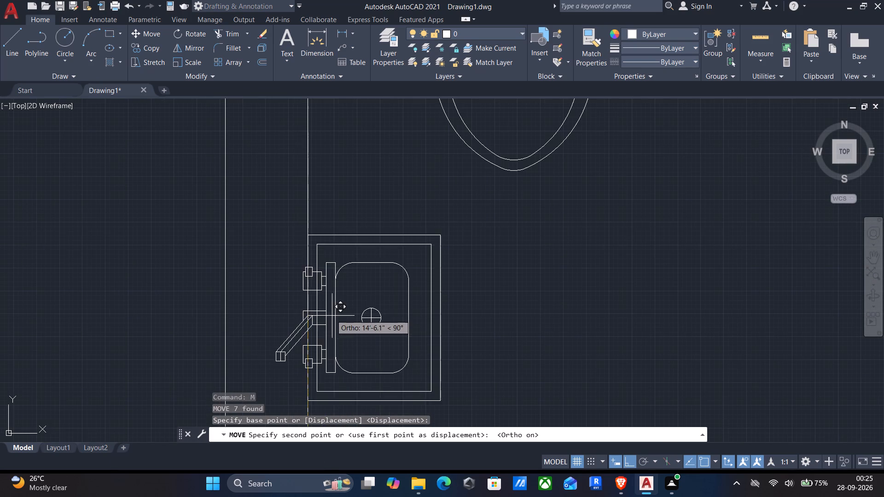
click(327, 308)
scroll(332, 316, down, 2)
key(Escape)
Move the northwest bathroom's washbasin farther south along the west wall, leaving more space below the toilet.
scroll(357, 346, down, 2)
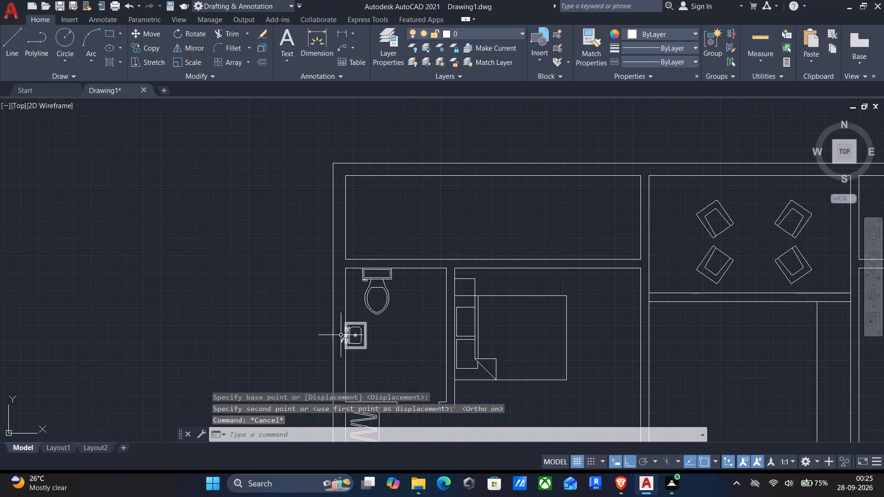
middle_drag(390, 345, 389, 320)
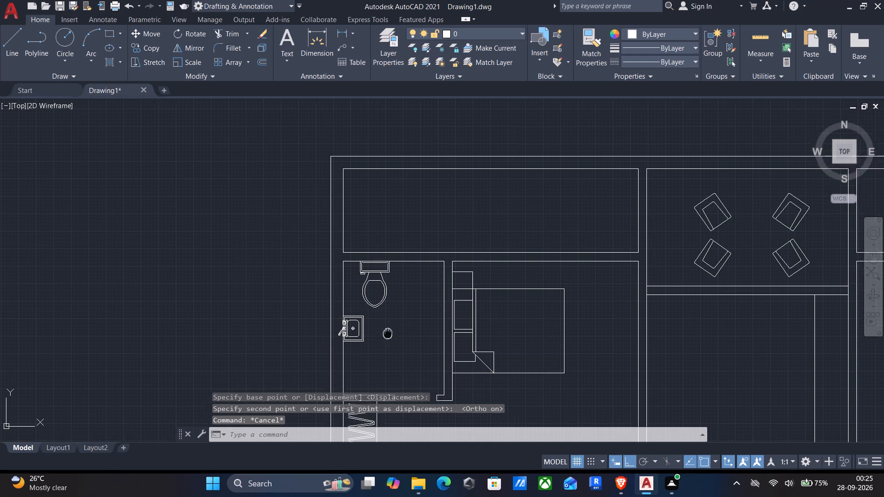
middle_drag(389, 320, 396, 272)
scroll(349, 249, up, 2)
click(337, 241)
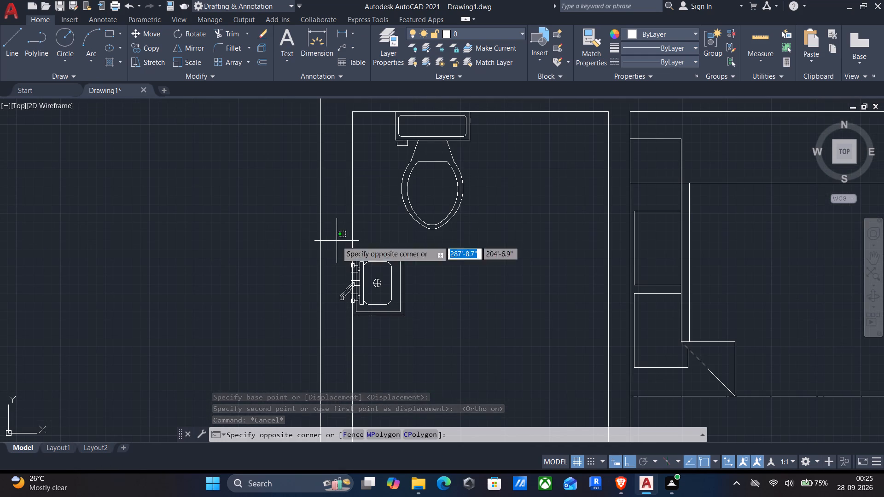
click(419, 341)
key(m)
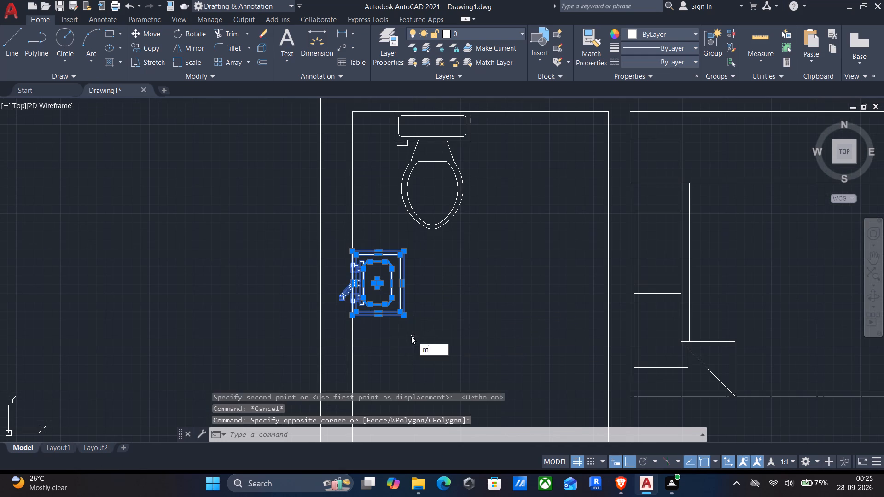
key(Return)
scroll(347, 321, up, 2)
click(356, 304)
scroll(367, 331, down, 1)
middle_drag(363, 352, 395, 217)
scroll(398, 209, down, 1)
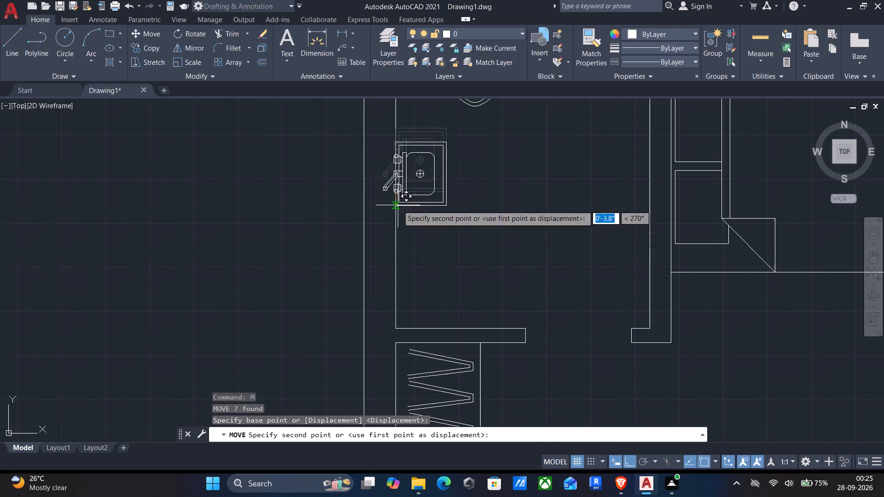
click(397, 232)
Copy the wall-mounted tap fixture from the southern bathroom's east wall to the empty area west of the plan.
scroll(400, 245, down, 3)
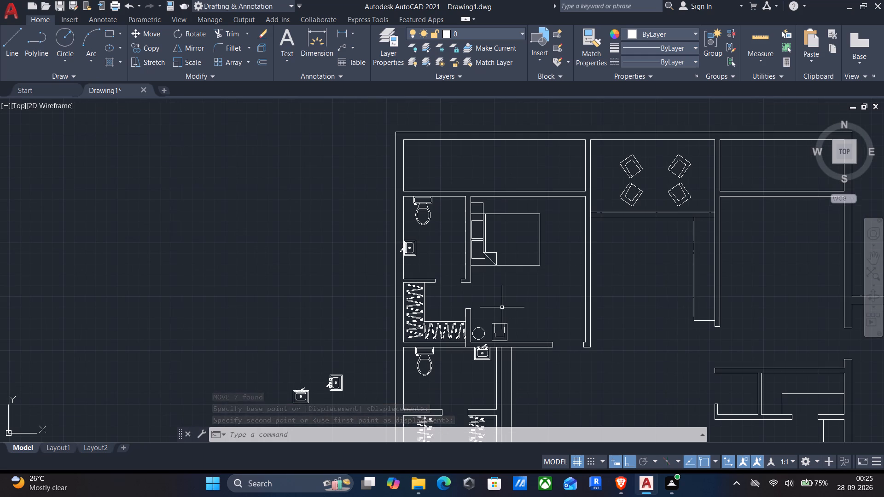
middle_drag(622, 367, 362, 177)
scroll(328, 158, down, 1)
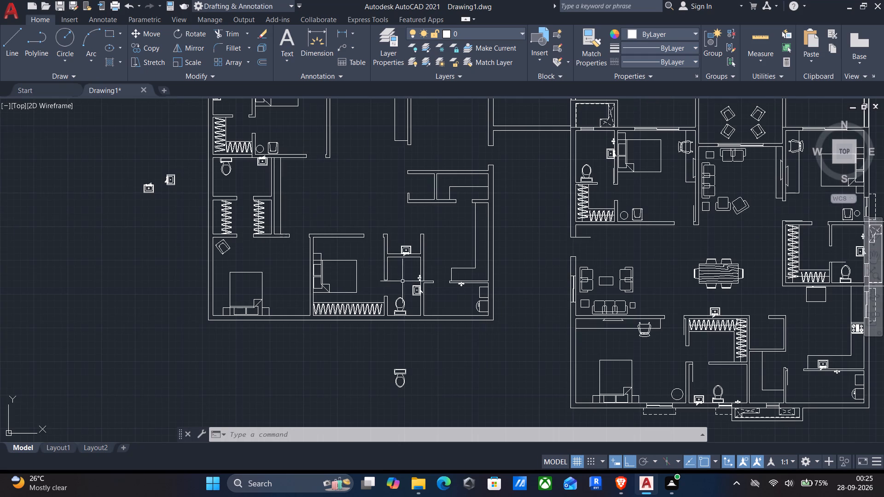
scroll(403, 280, up, 2)
click(415, 244)
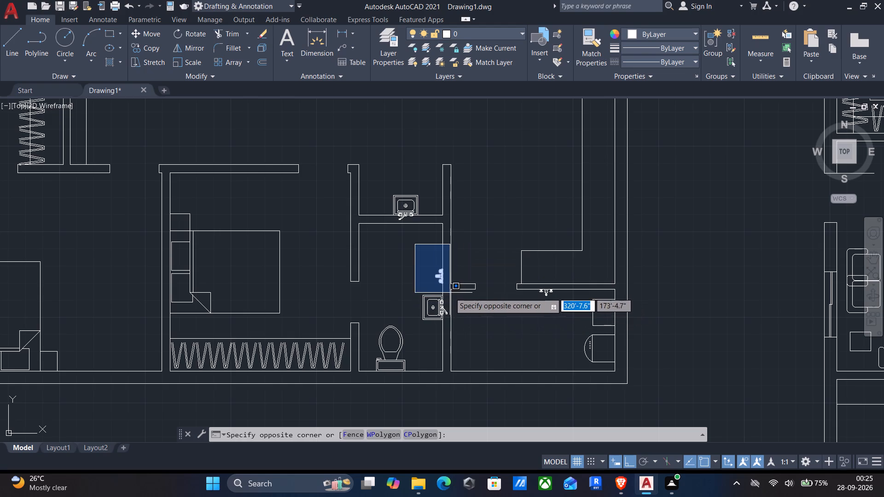
click(450, 293)
key(v)
key(BackSpace)
key(BackSpace)
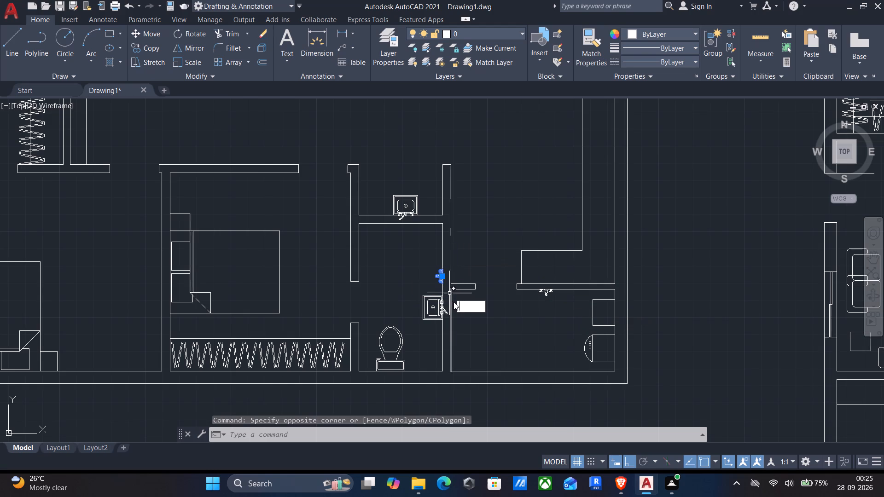
key(c)
key(i)
key(BackSpace)
key(o)
key(Return)
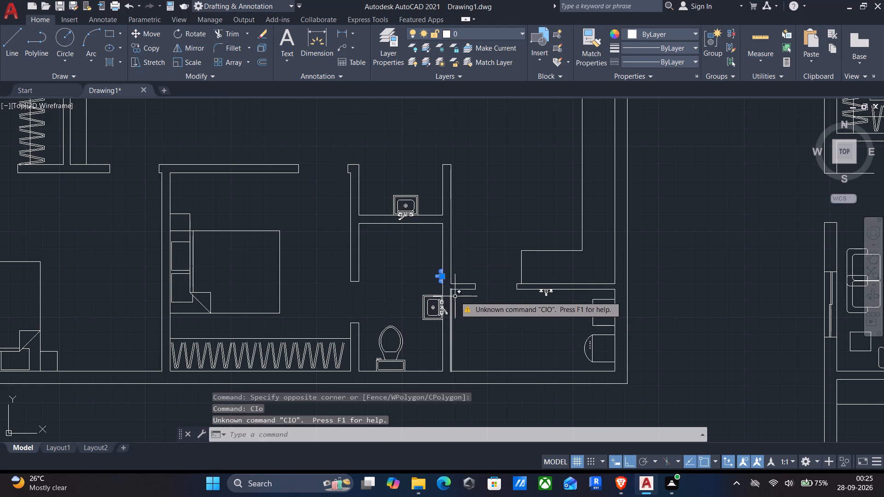
click(442, 280)
key(c)
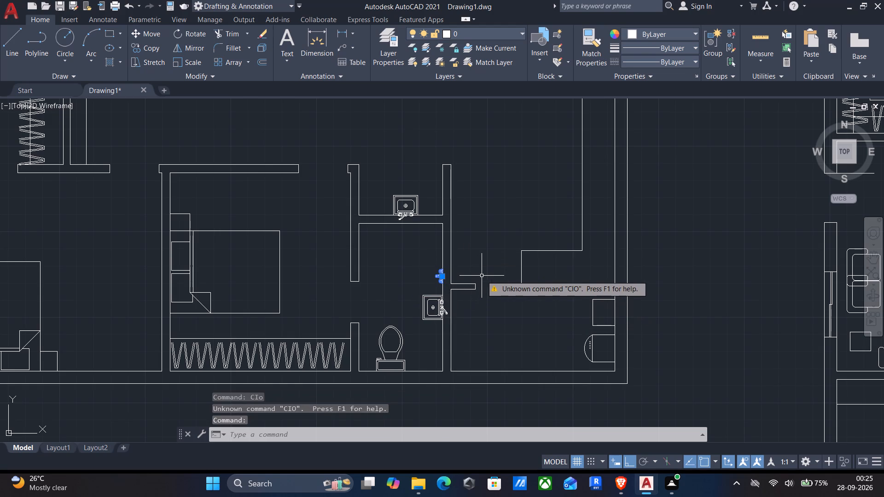
key(o)
key(Return)
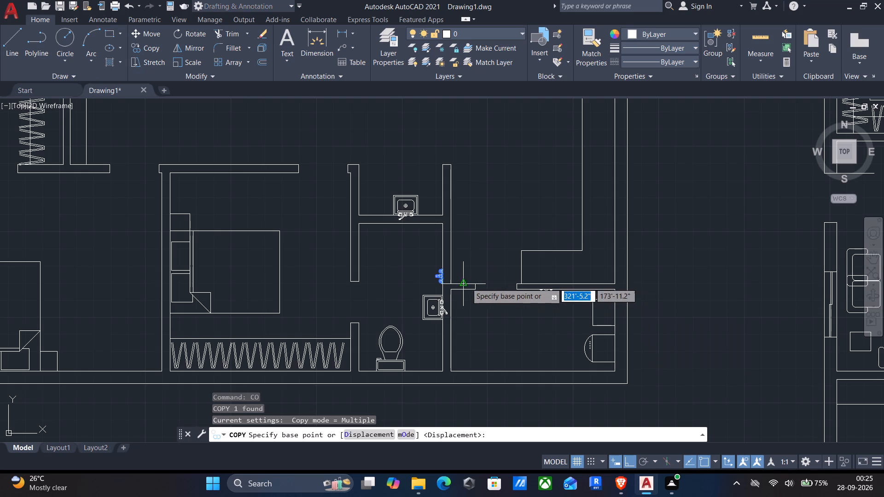
click(442, 273)
middle_drag(343, 290, 635, 339)
scroll(631, 338, down, 2)
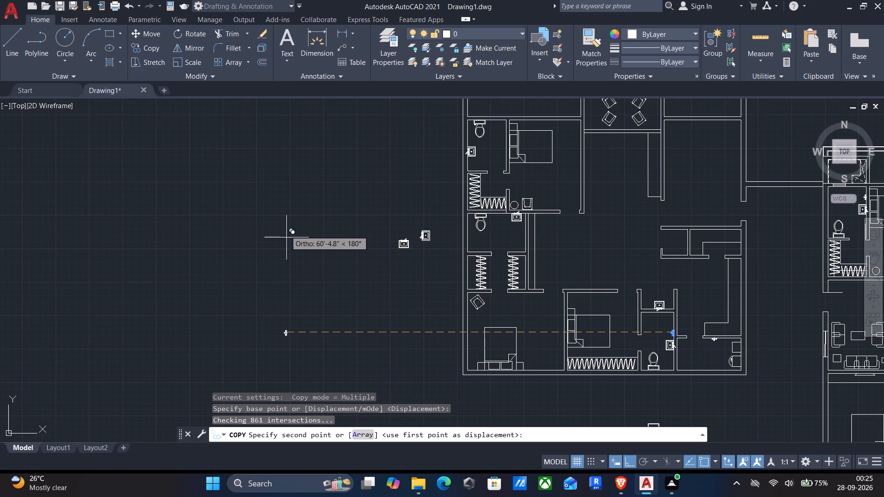
key(F8)
click(328, 171)
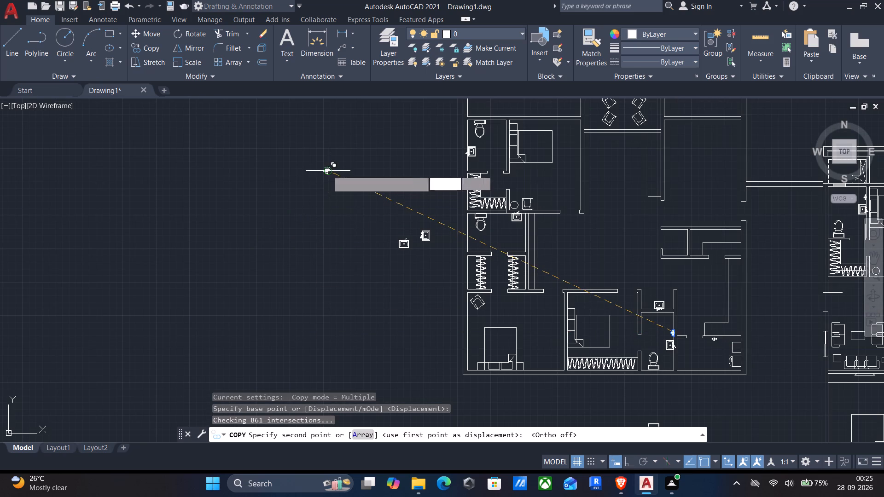
key(Escape)
Rotate the tap fixture copy west of the plan by 90 degrees so its spout points south.
click(310, 151)
click(361, 203)
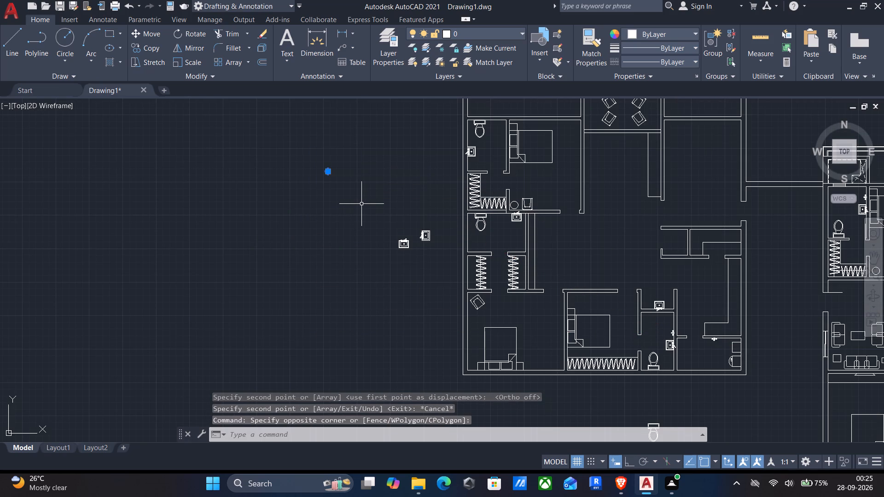
key(r)
key(o)
key(Return)
scroll(333, 174, up, 3)
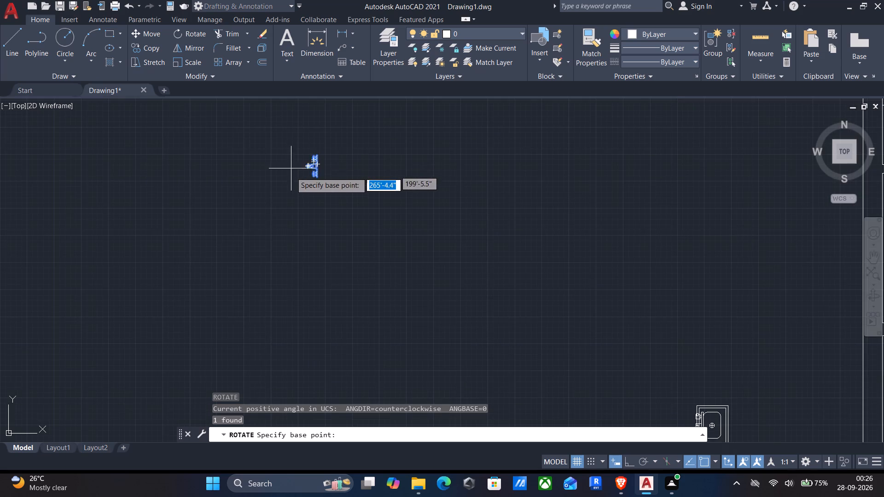
scroll(296, 185, up, 3)
click(375, 153)
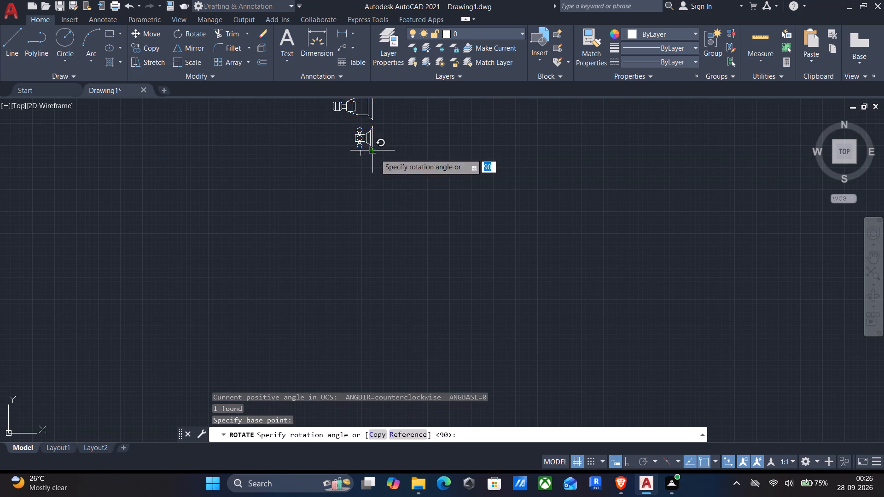
key(F8)
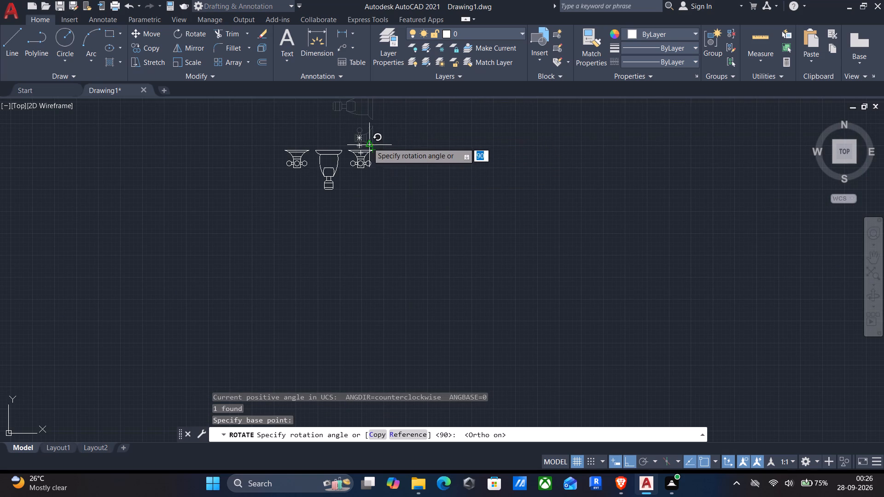
click(380, 119)
Copy the south-pointing tap fixture from west of the plan onto the northwest bathroom's north wall, east of the toilet.
click(268, 132)
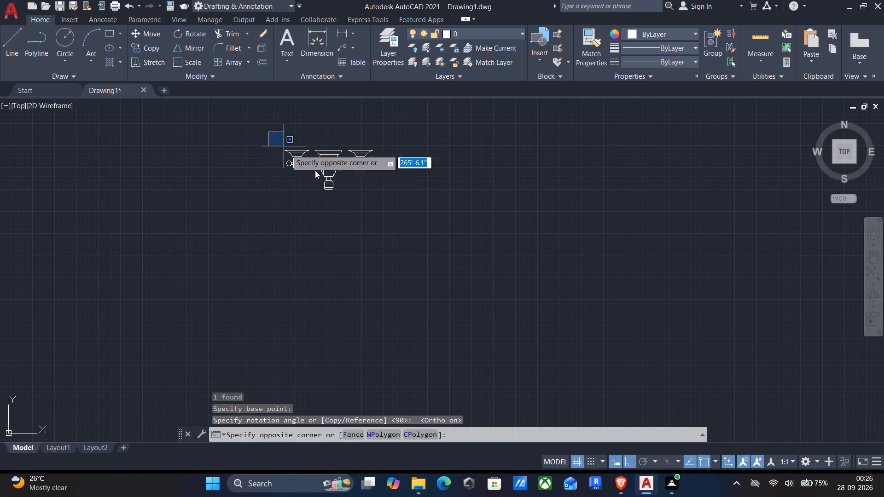
click(429, 230)
key(c)
key(o)
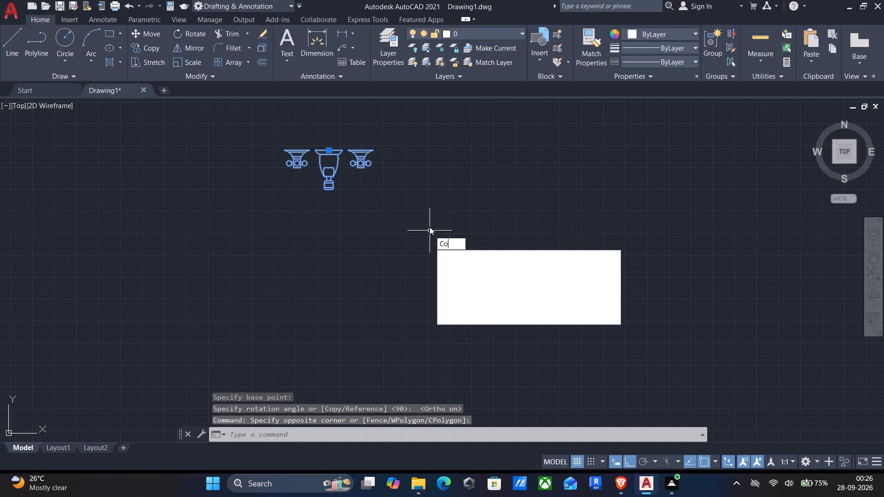
key(Return)
scroll(329, 146, up, 2)
click(326, 159)
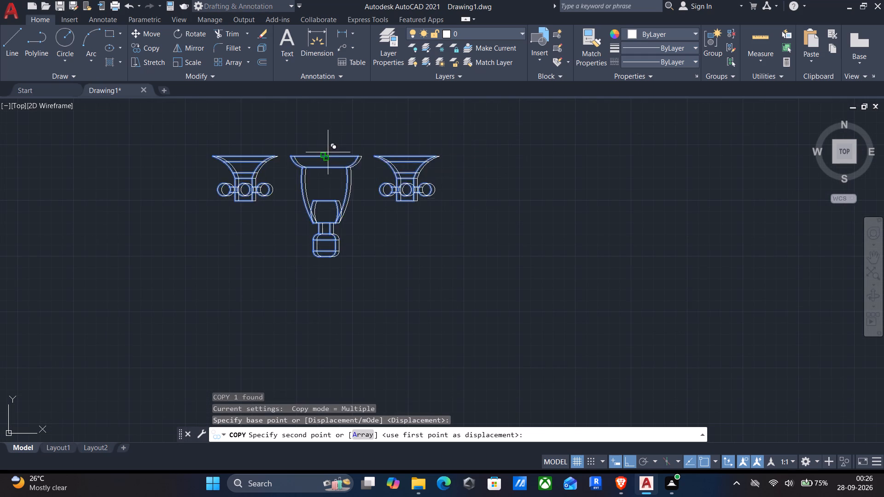
key(F8)
scroll(334, 160, down, 2)
middle_drag(524, 217, 375, 288)
scroll(319, 283, down, 1)
middle_drag(658, 289, 377, 247)
scroll(398, 250, down, 1)
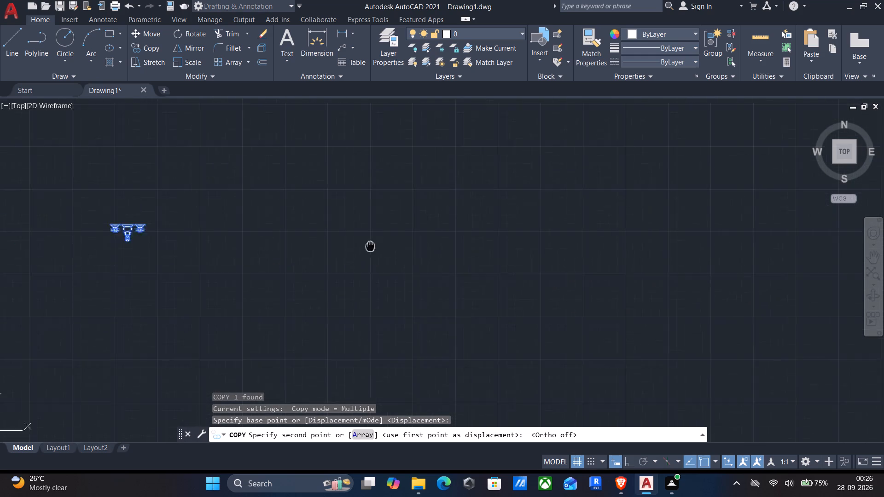
scroll(343, 240, down, 1)
scroll(511, 283, down, 1)
middle_drag(578, 272, 344, 301)
middle_drag(494, 188, 493, 202)
scroll(493, 202, up, 1)
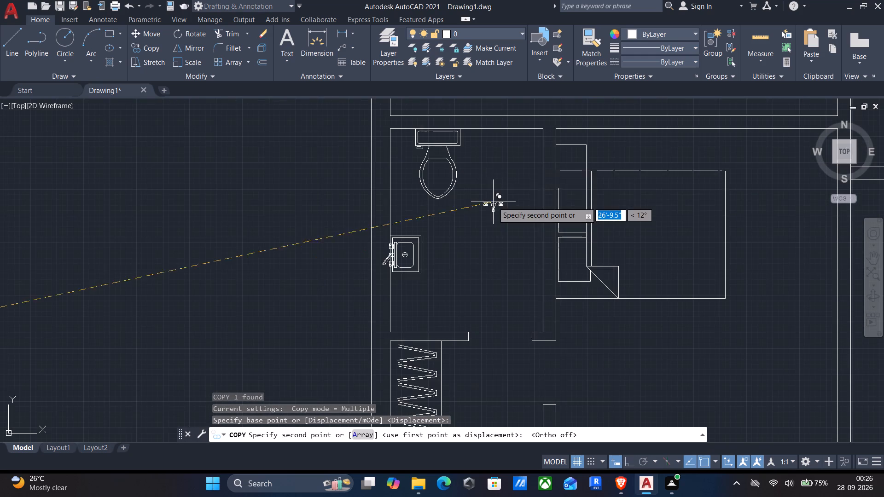
middle_drag(496, 176, 491, 238)
scroll(491, 238, up, 1)
scroll(518, 178, up, 2)
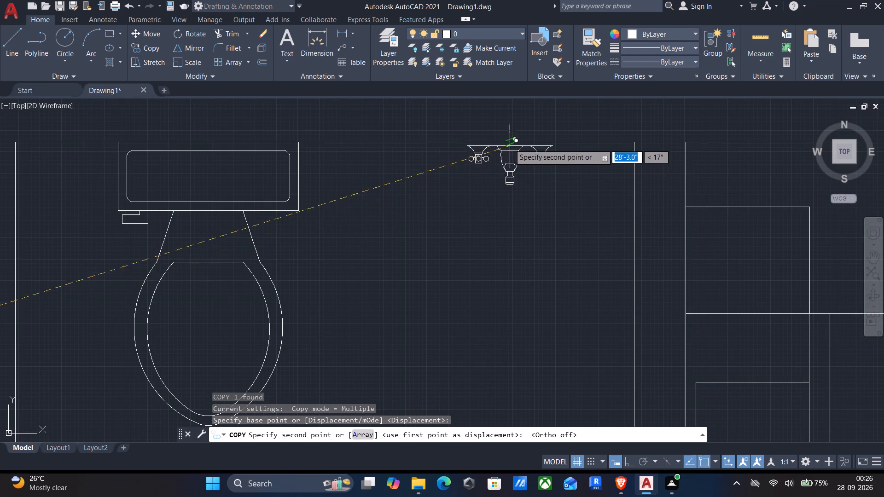
click(511, 143)
Place another copy of the south-pointing tap fixture inside the middle west bathroom, south of its washbasin.
scroll(511, 159, down, 3)
middle_drag(512, 241, 573, 105)
scroll(576, 98, down, 1)
middle_drag(558, 239, 582, 82)
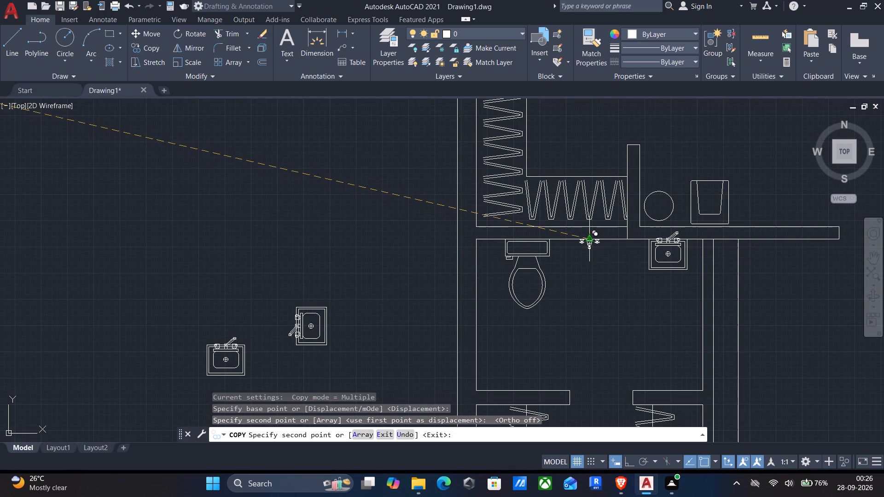
middle_drag(625, 266, 607, 265)
middle_drag(635, 281, 505, 283)
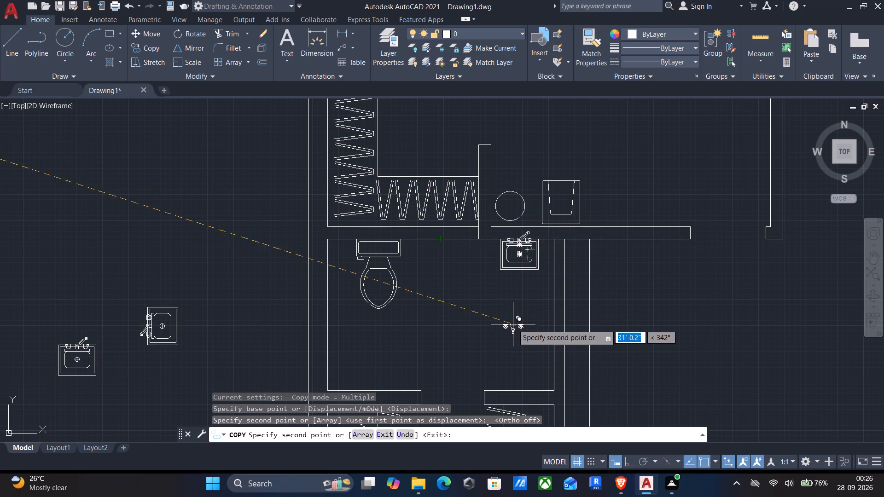
click(513, 324)
key(Escape)
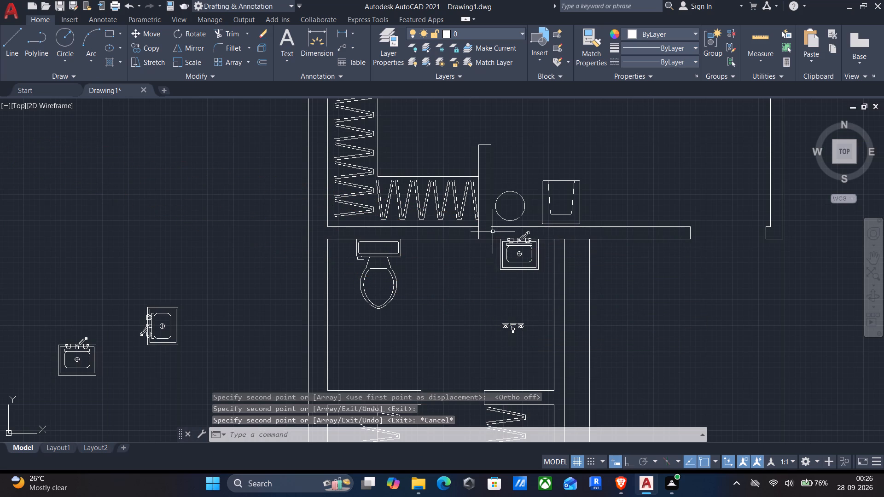
Move the middle west bathroom's washbasin west along the north wall, closer to the toilet.
click(493, 229)
click(541, 284)
key(m)
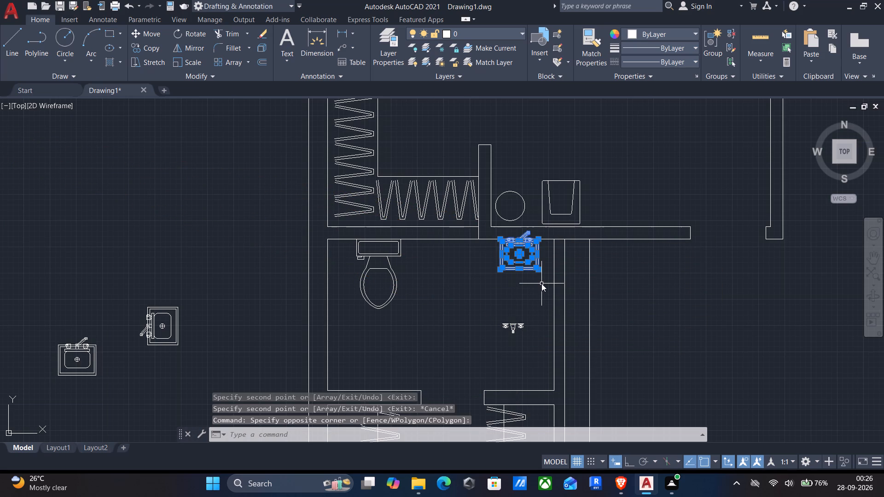
key(Return)
scroll(489, 238, up, 3)
click(523, 244)
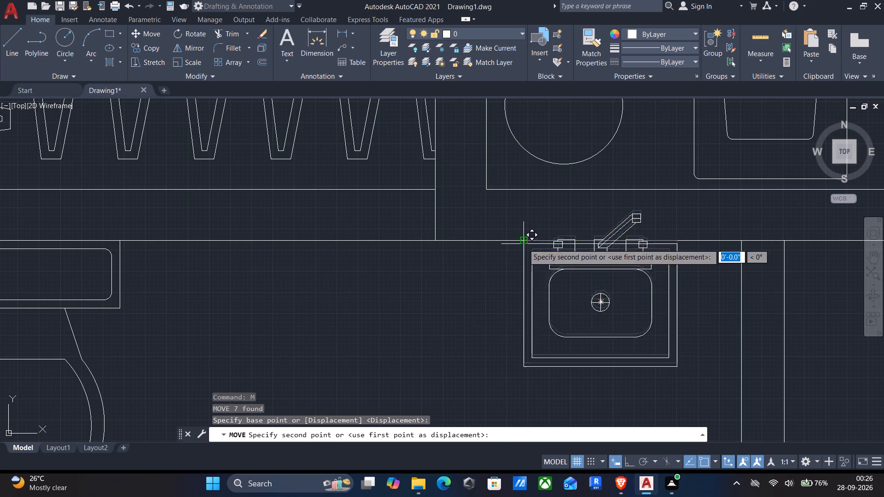
click(323, 243)
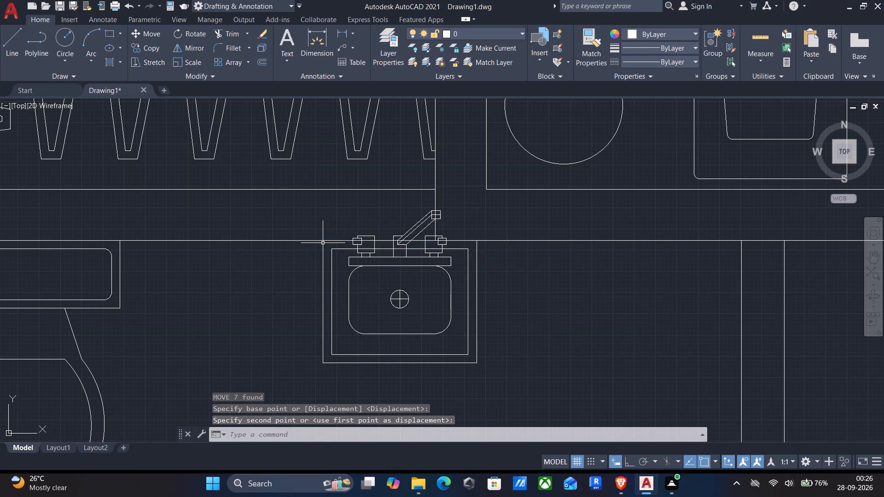
Move the middle west bathroom's loose tap fixture onto the north wall, between the washbasin and the east wall.
scroll(351, 256, down, 3)
drag(393, 326, 393, 327)
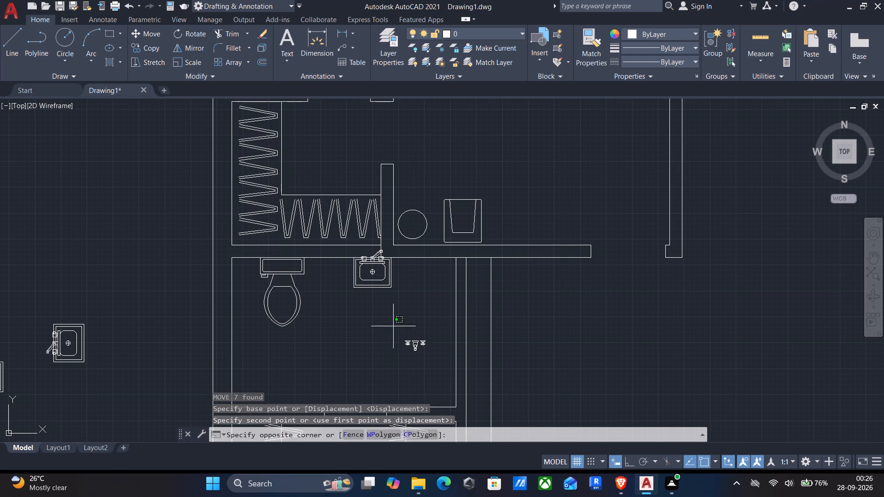
drag(393, 327, 396, 330)
click(431, 362)
key(m)
key(Return)
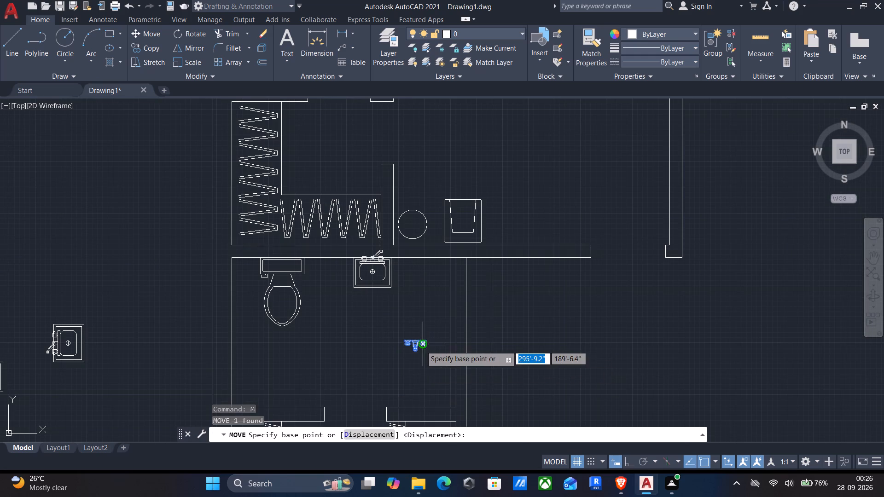
scroll(414, 341, up, 6)
click(411, 374)
scroll(442, 301, down, 2)
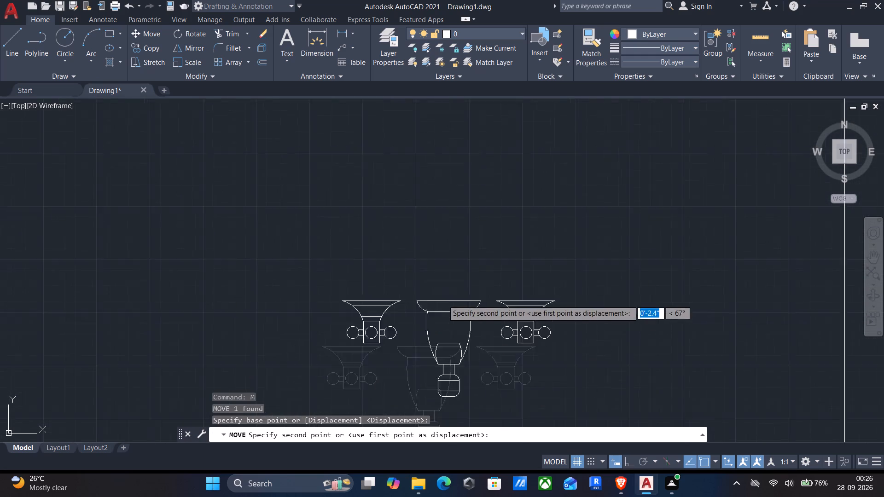
scroll(443, 300, down, 1)
middle_drag(465, 286, 454, 359)
middle_drag(460, 220, 451, 357)
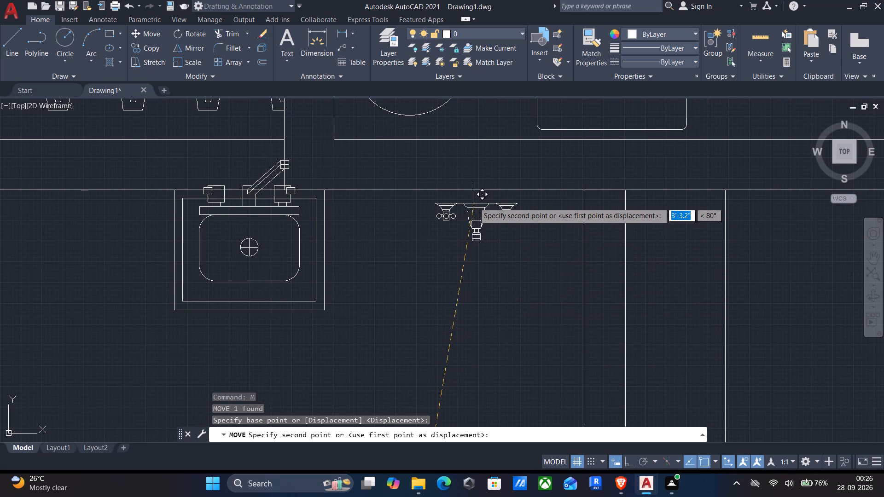
click(474, 188)
scroll(476, 241, down, 2)
scroll(471, 282, down, 2)
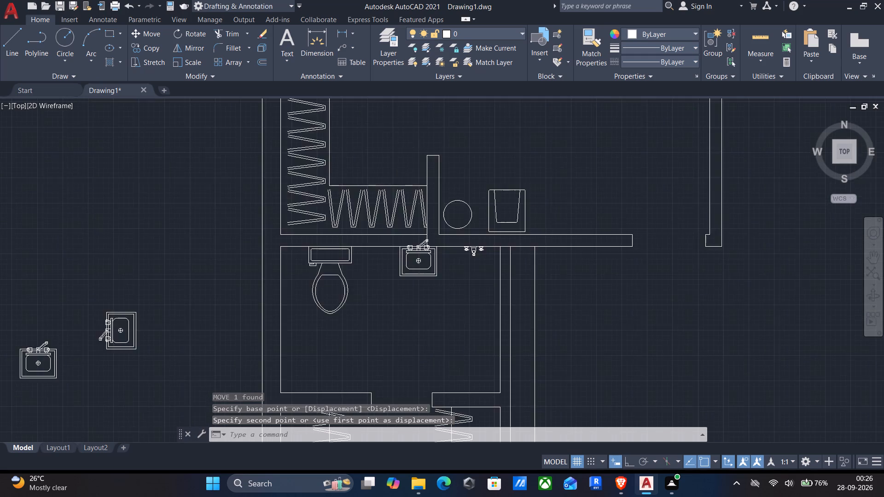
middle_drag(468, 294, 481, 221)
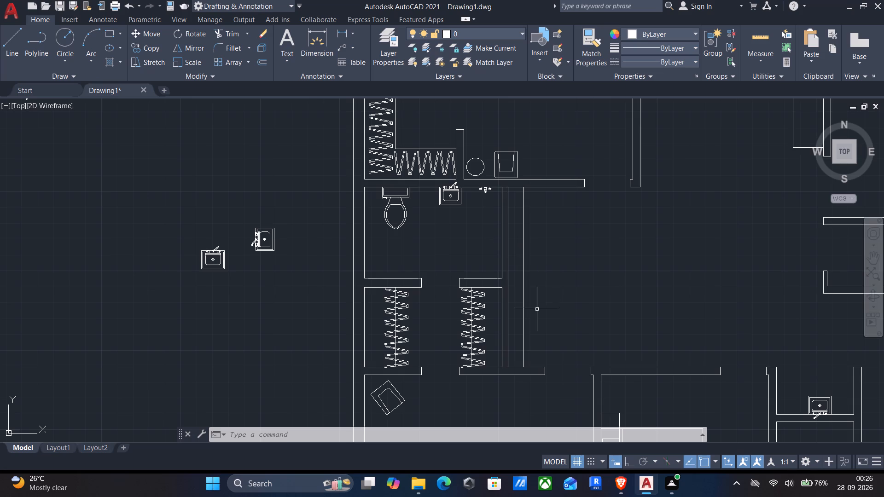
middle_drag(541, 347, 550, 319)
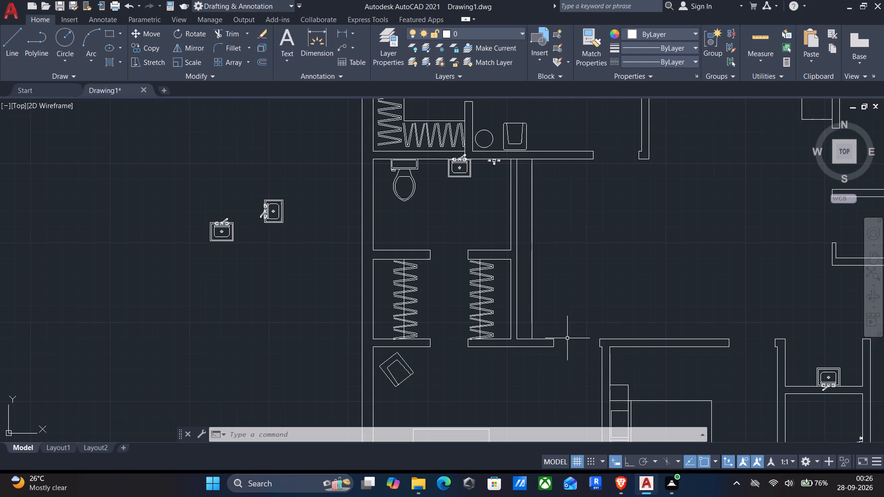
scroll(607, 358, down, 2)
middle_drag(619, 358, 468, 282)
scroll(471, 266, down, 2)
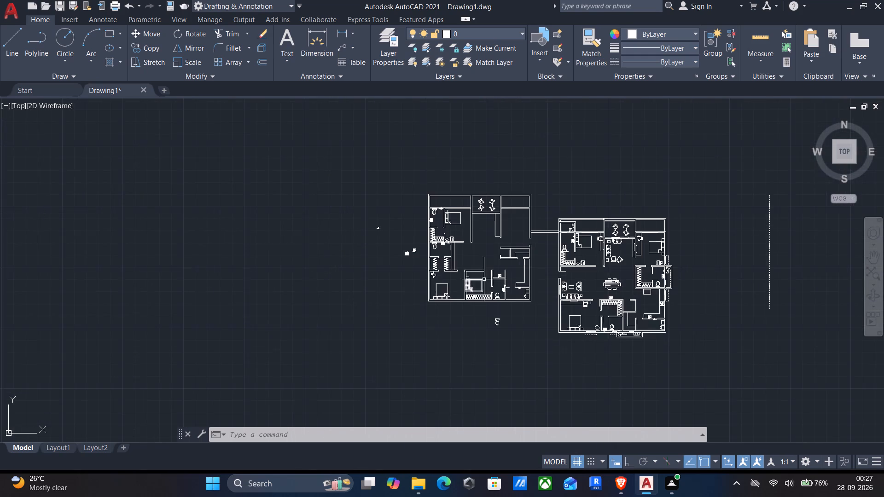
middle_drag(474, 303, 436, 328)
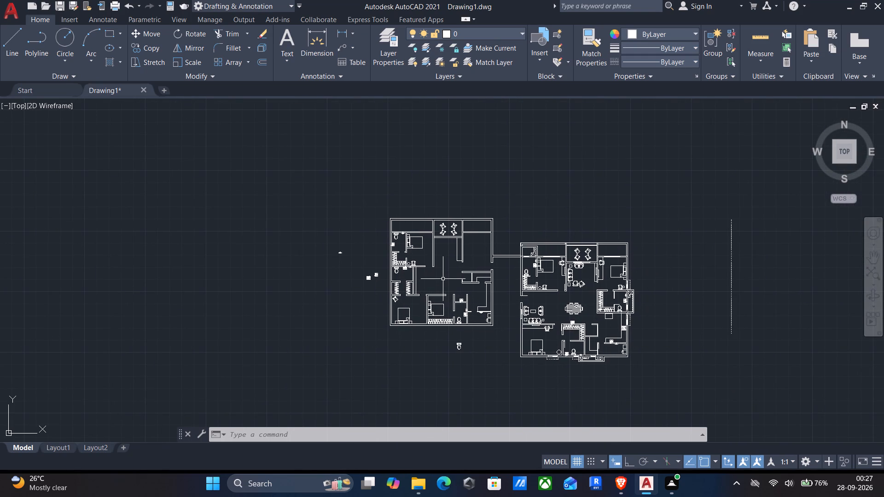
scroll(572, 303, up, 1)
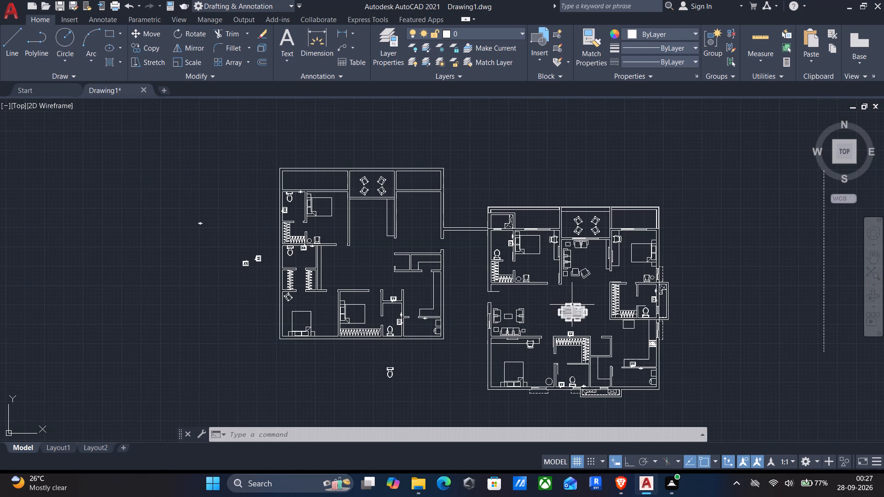
Copy the six-seat dining table from the reference plan into the central dining area of the plan being furnished.
click(572, 305)
key(c)
key(o)
key(Return)
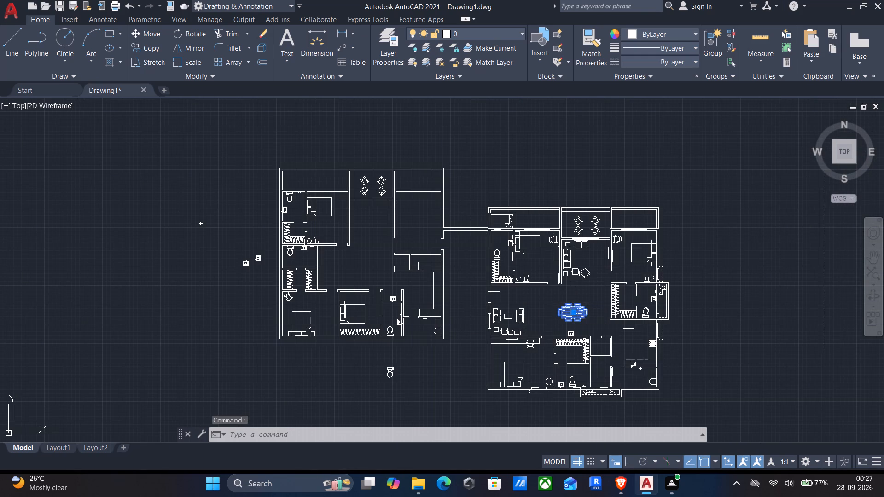
scroll(563, 287, up, 2)
click(553, 343)
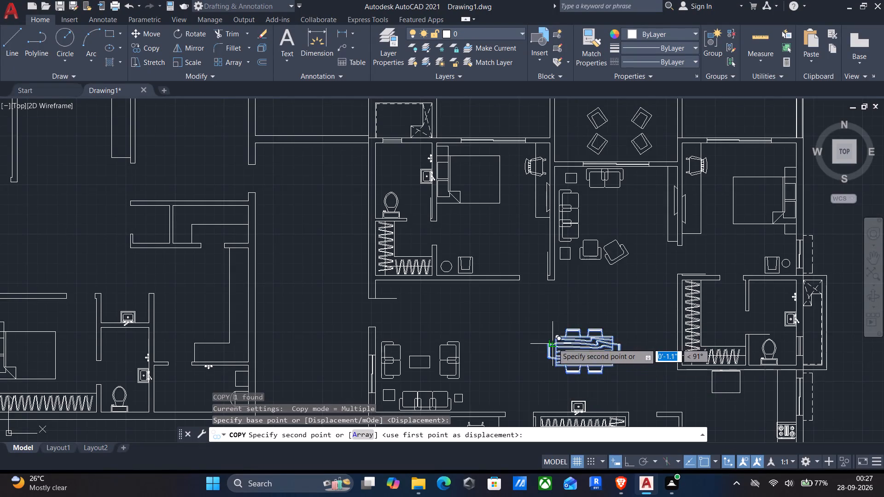
scroll(480, 324, down, 1)
middle_drag(481, 324, 671, 327)
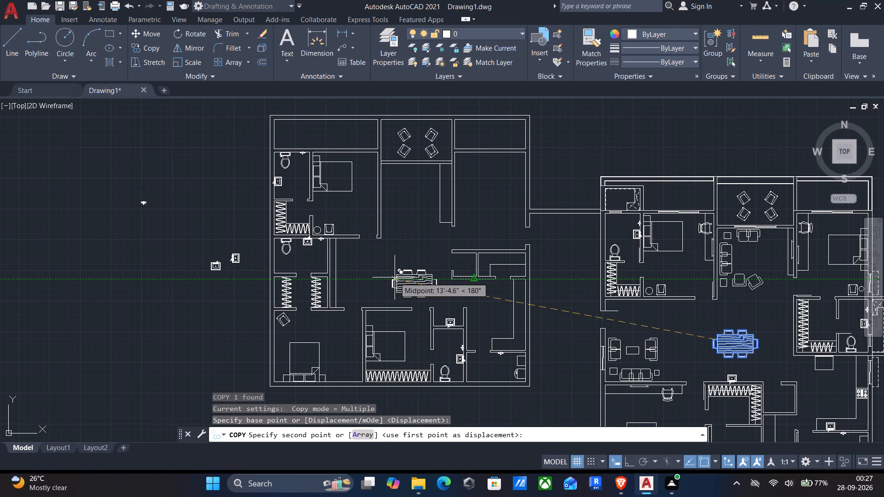
scroll(391, 265, up, 1)
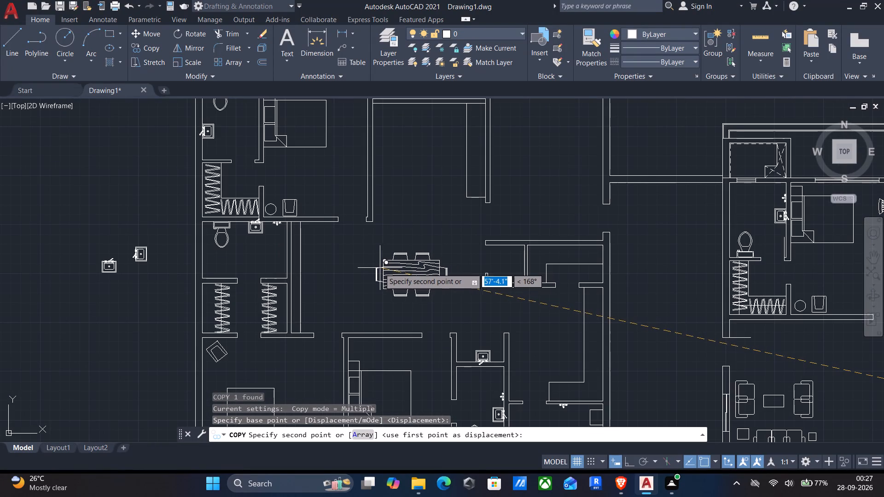
click(379, 269)
key(Return)
Copy the four-burner stove from the reference kitchen onto the east counter of the new plan's kitchen, against the outer wall.
scroll(387, 271, down, 2)
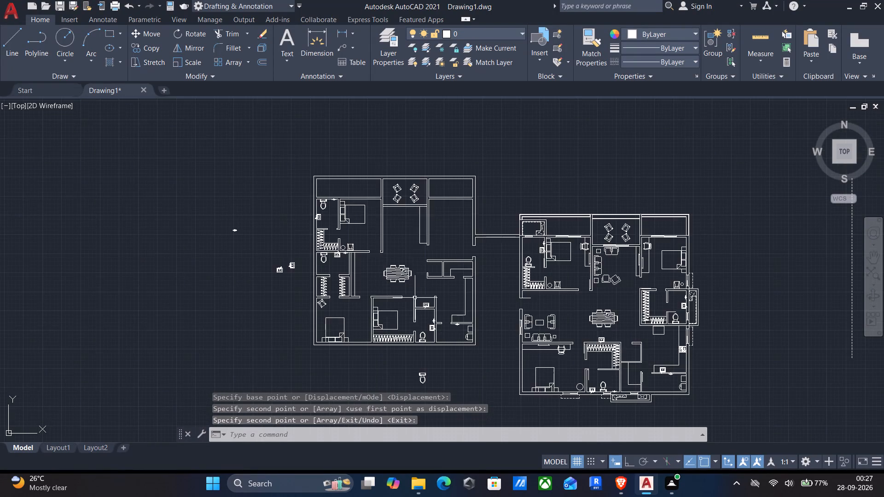
middle_drag(415, 303, 447, 232)
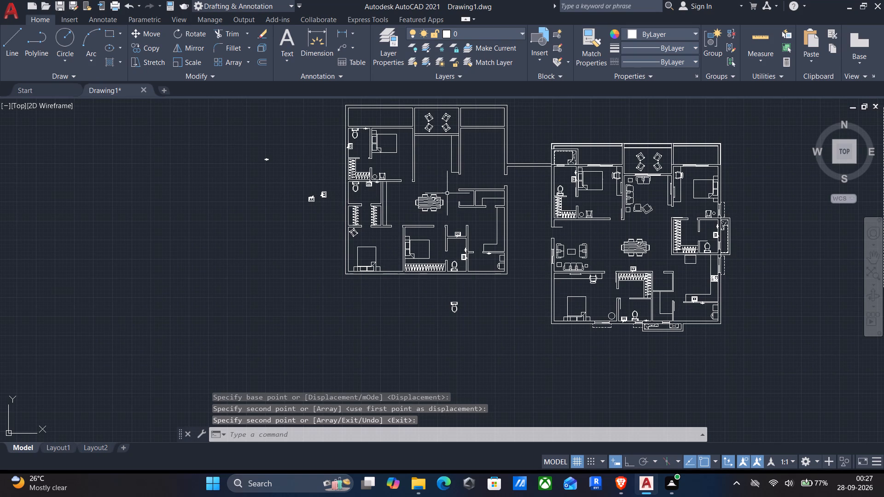
scroll(442, 196, down, 1)
scroll(605, 257, up, 3)
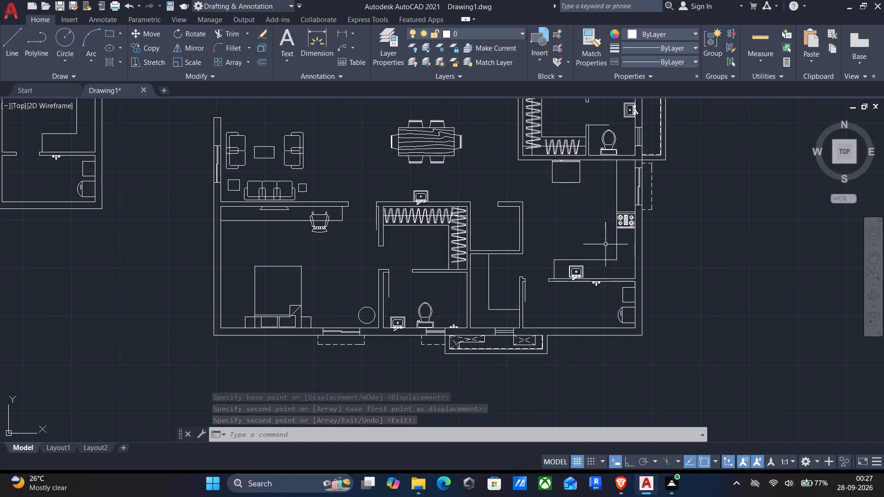
click(632, 232)
click(626, 220)
key(c)
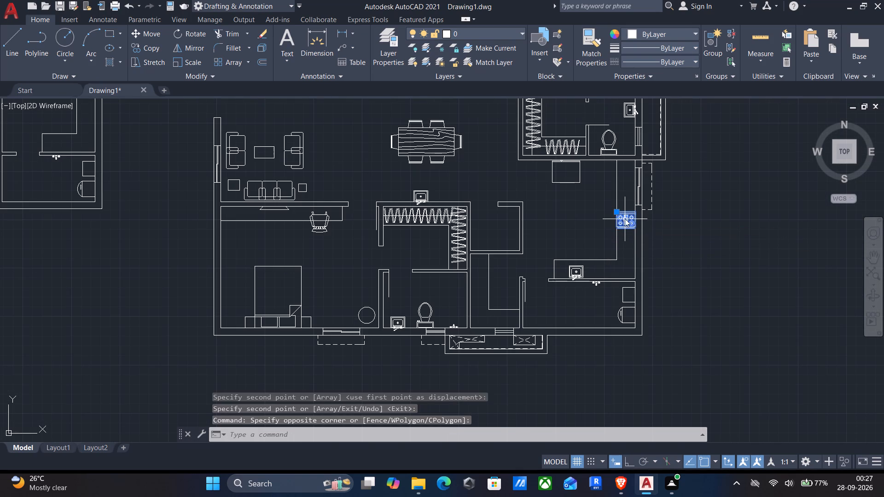
key(o)
key(Return)
scroll(619, 226, up, 3)
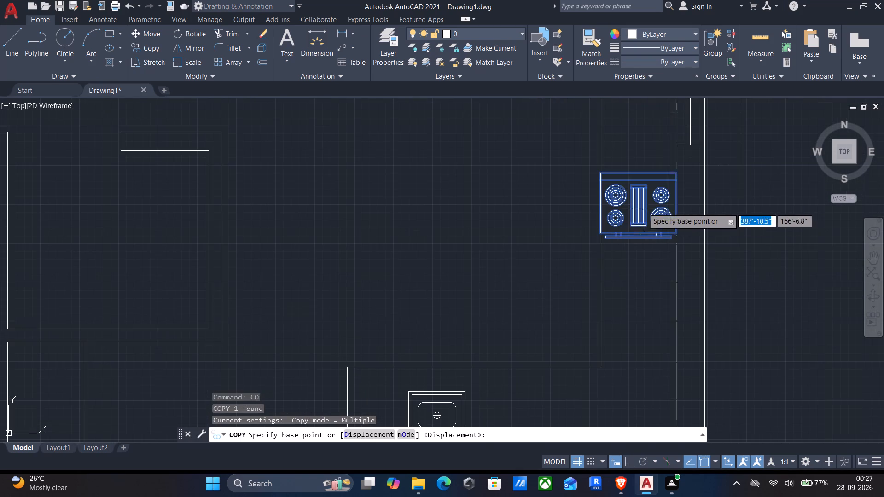
click(675, 172)
scroll(595, 181, down, 3)
middle_drag(573, 209, 691, 236)
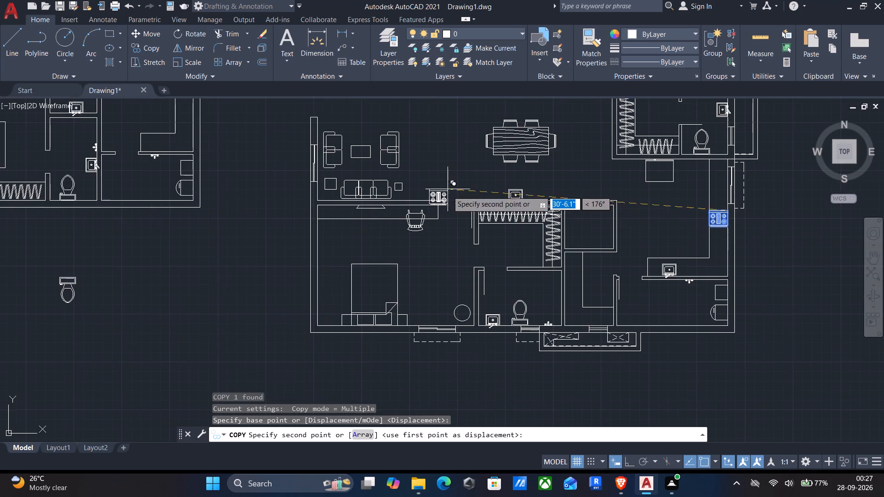
middle_drag(448, 193, 703, 277)
middle_drag(704, 273, 751, 328)
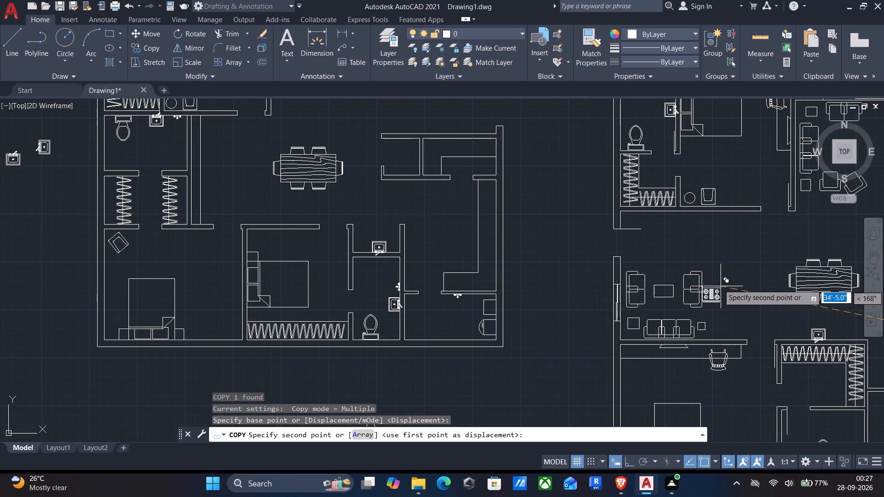
scroll(504, 219, up, 3)
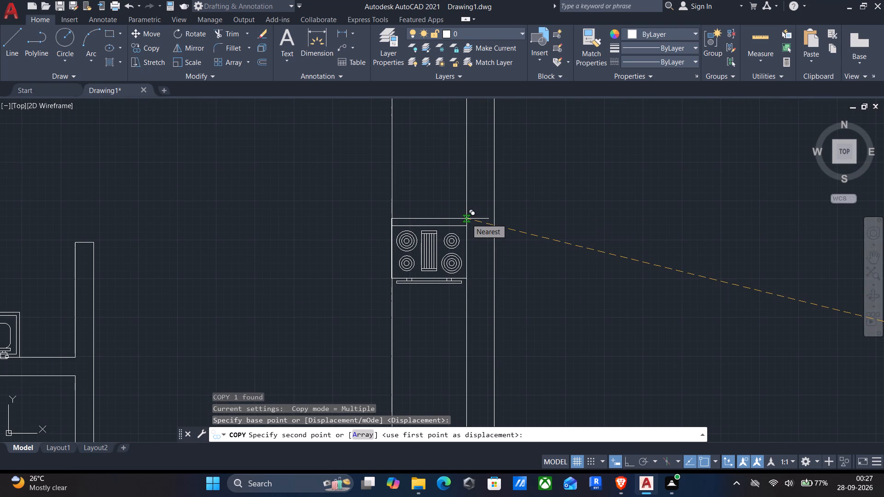
click(466, 219)
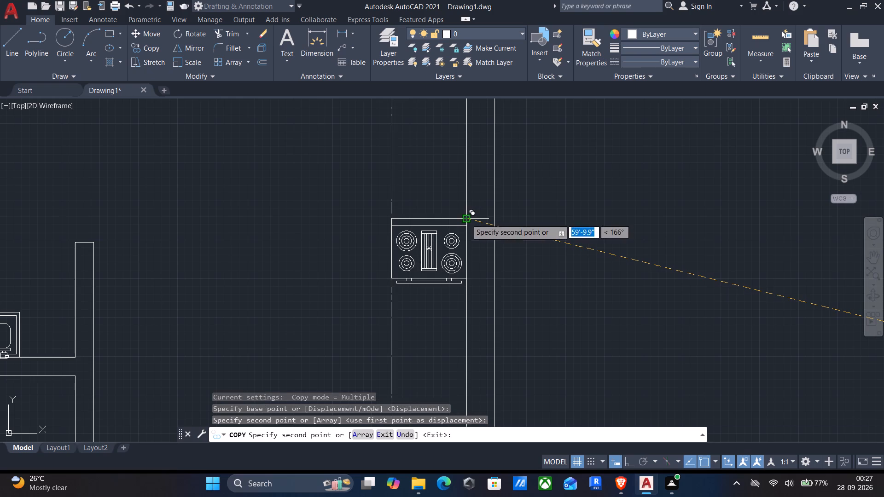
scroll(493, 230, down, 2)
middle_drag(552, 287, 461, 167)
scroll(459, 162, down, 1)
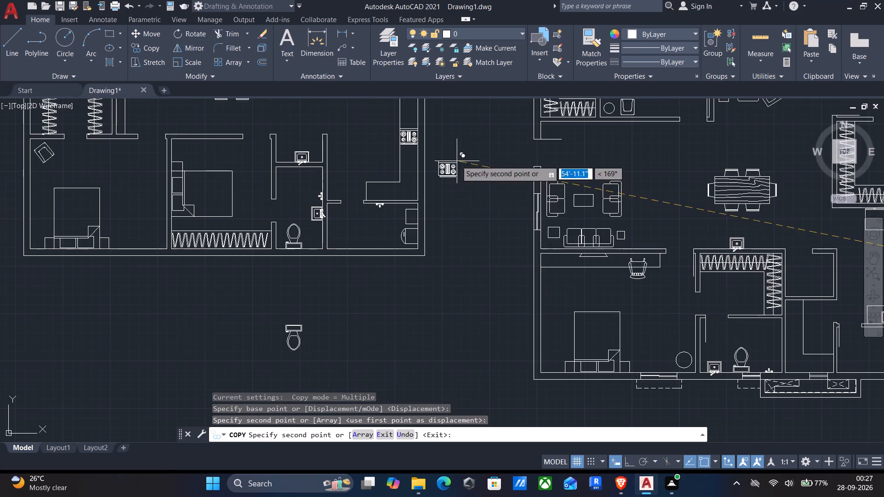
key(Return)
Copy the sink with its tap from the reference kitchen onto the south counter of the new plan's kitchen.
middle_drag(587, 266, 167, 145)
scroll(454, 192, up, 2)
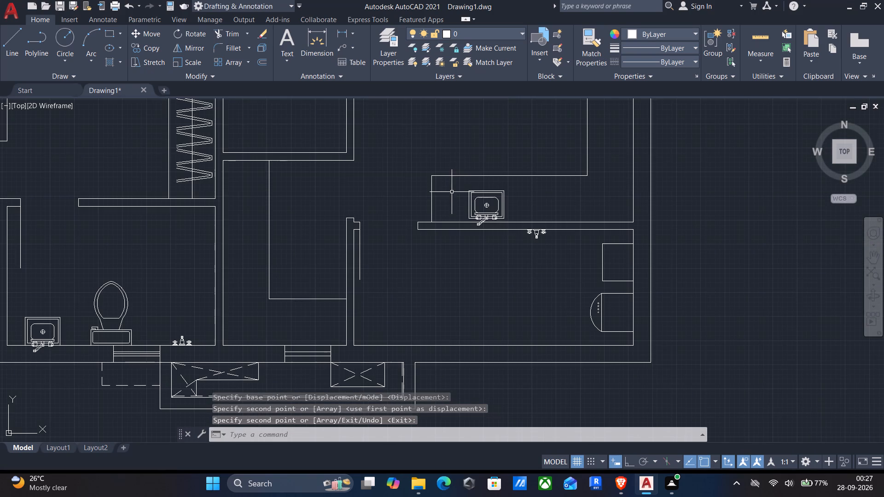
click(450, 180)
scroll(488, 206, up, 2)
click(556, 273)
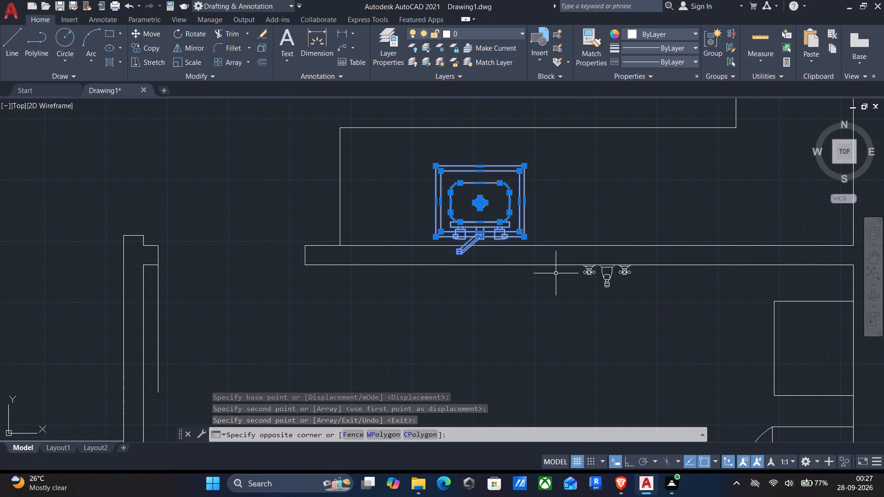
key(c)
key(o)
key(Return)
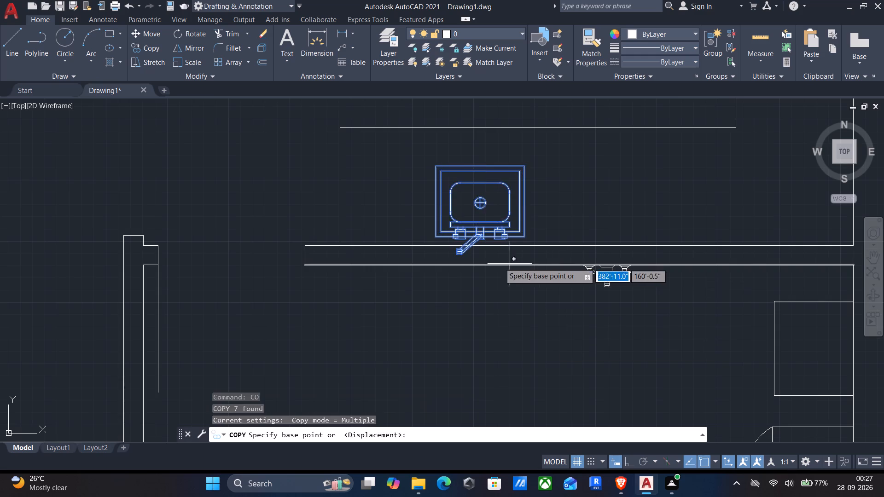
scroll(478, 243, up, 4)
click(487, 203)
scroll(477, 242, down, 3)
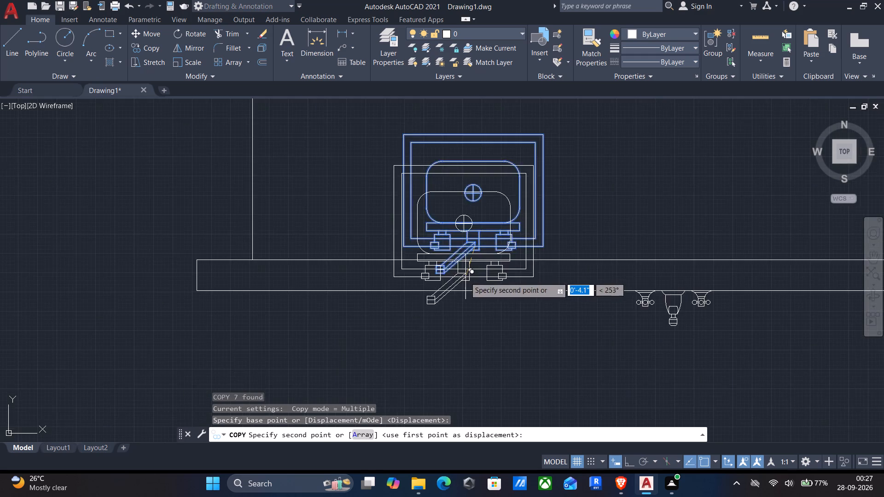
middle_drag(468, 277, 617, 272)
scroll(618, 272, down, 2)
middle_drag(447, 285, 708, 325)
scroll(708, 325, down, 2)
middle_drag(511, 307, 779, 340)
scroll(779, 340, down, 2)
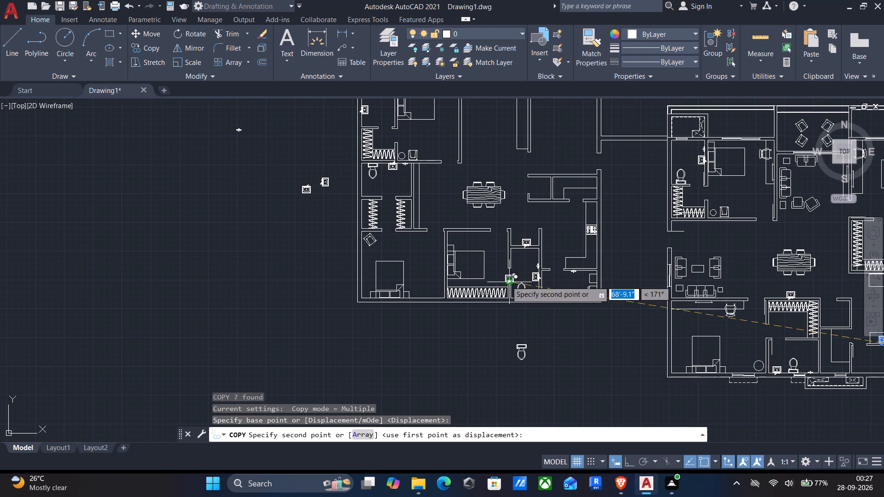
middle_drag(521, 230, 551, 280)
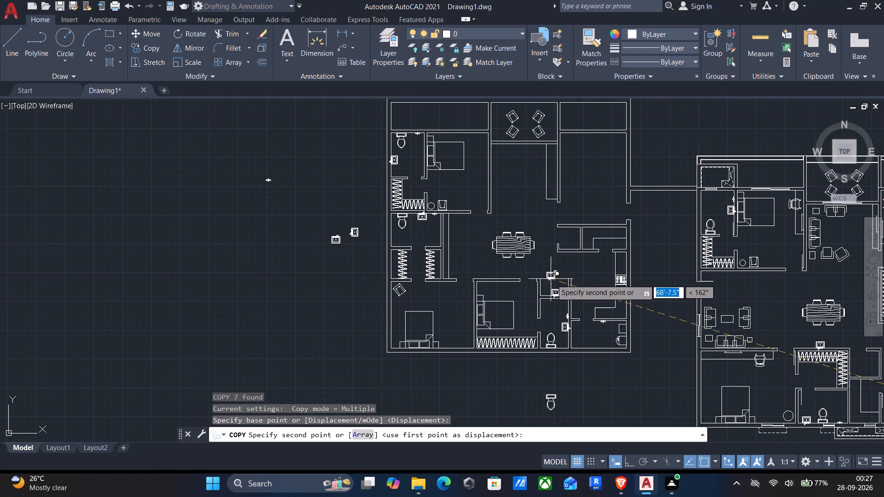
scroll(617, 303, up, 3)
middle_drag(562, 340, 558, 247)
scroll(564, 264, up, 3)
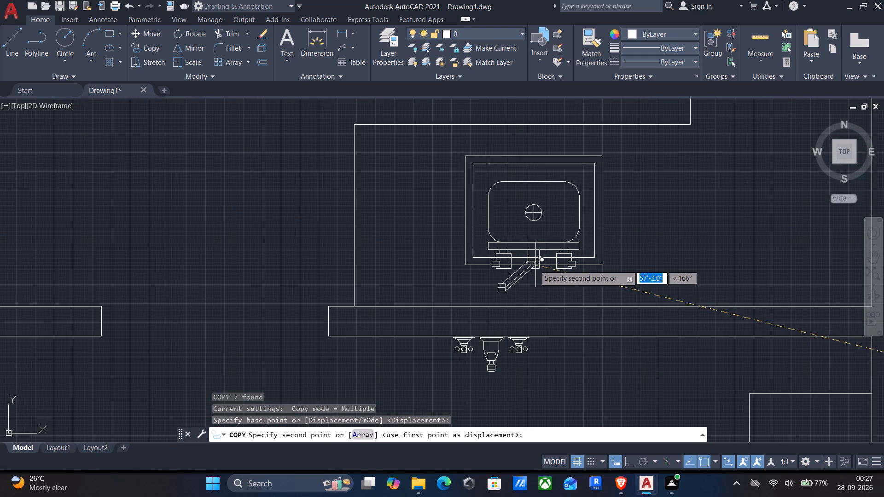
click(535, 273)
key(Return)
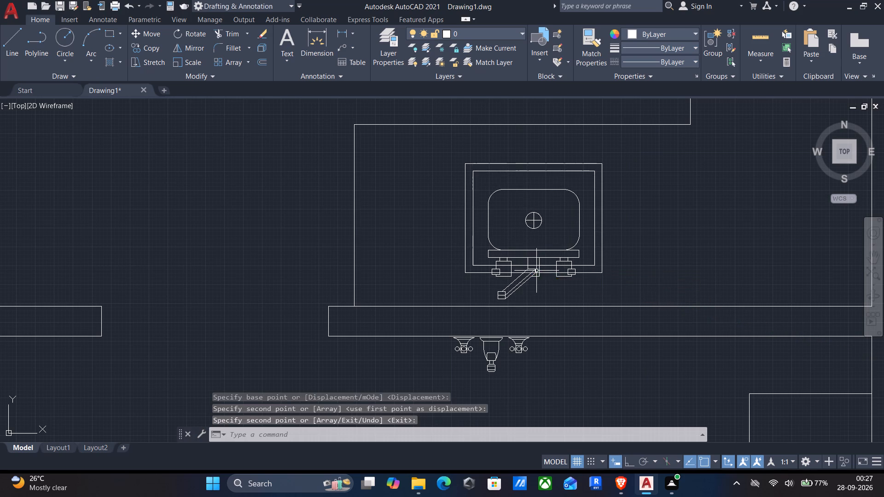
Copy the rectangular refrigerator from the north side of the reference kitchen to the empty space west of both plans.
scroll(536, 271, down, 3)
middle_drag(565, 296, 262, 255)
scroll(261, 255, down, 3)
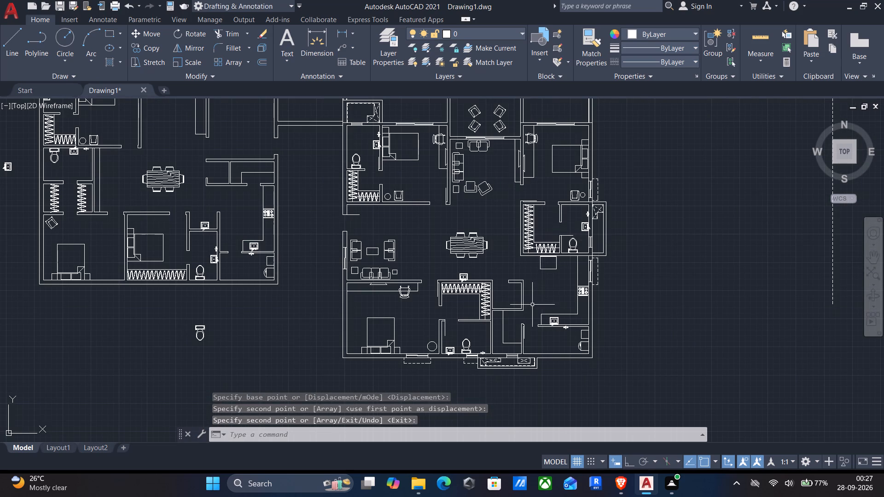
scroll(533, 306, up, 1)
click(550, 250)
click(535, 244)
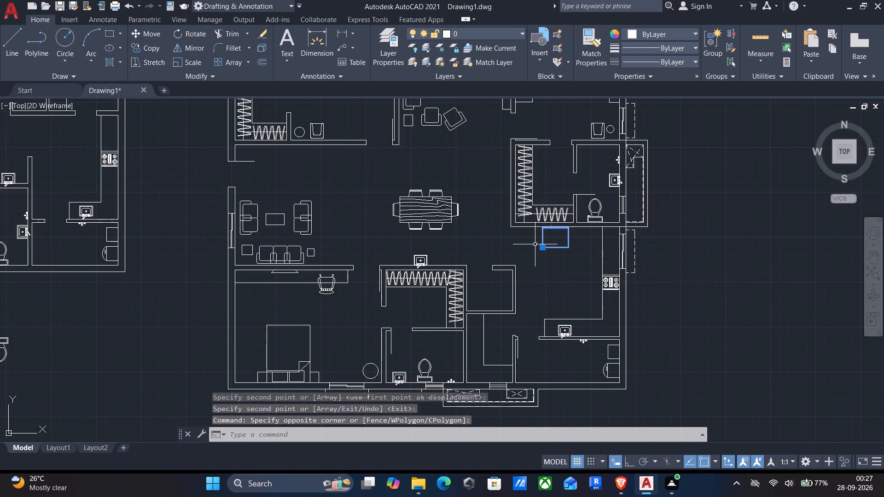
key(c)
key(o)
key(Return)
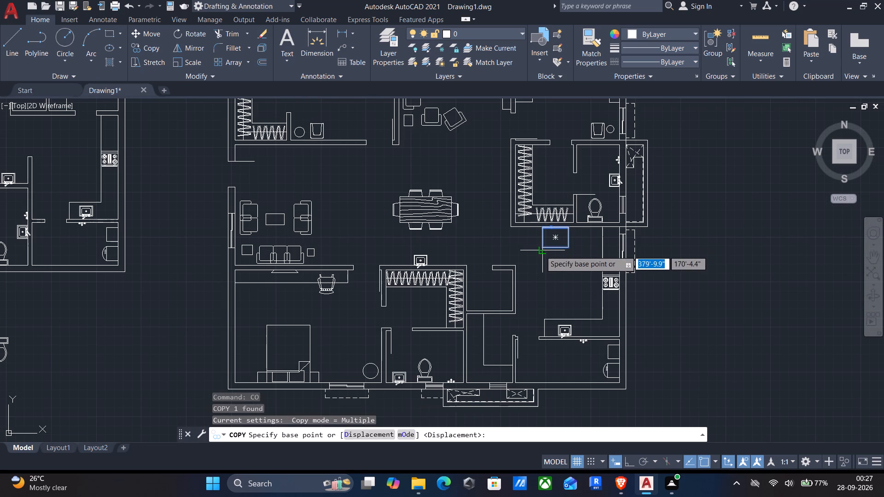
click(541, 251)
middle_drag(458, 337, 674, 283)
scroll(674, 283, down, 2)
click(275, 228)
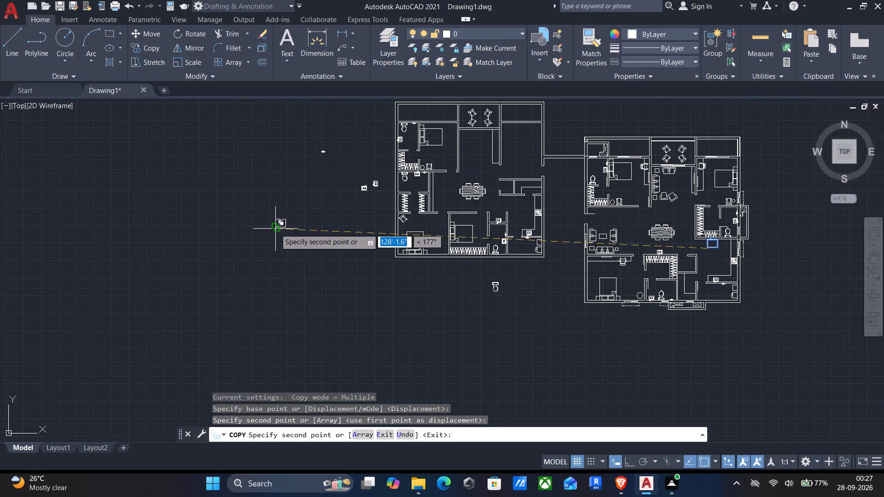
key(Escape)
Rotate the copied refrigerator 90° counterclockwise about its door handle, with ortho on.
drag(229, 173, 279, 249)
click(340, 319)
key(r)
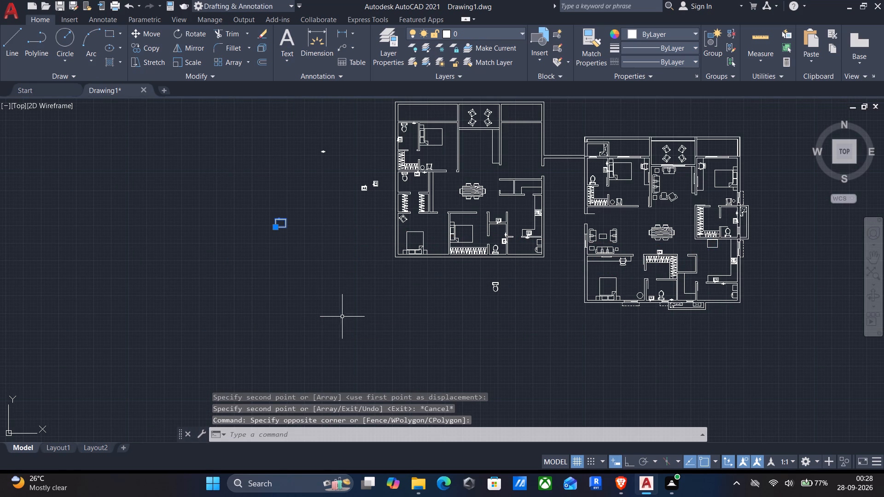
key(o)
key(Return)
scroll(267, 218, up, 5)
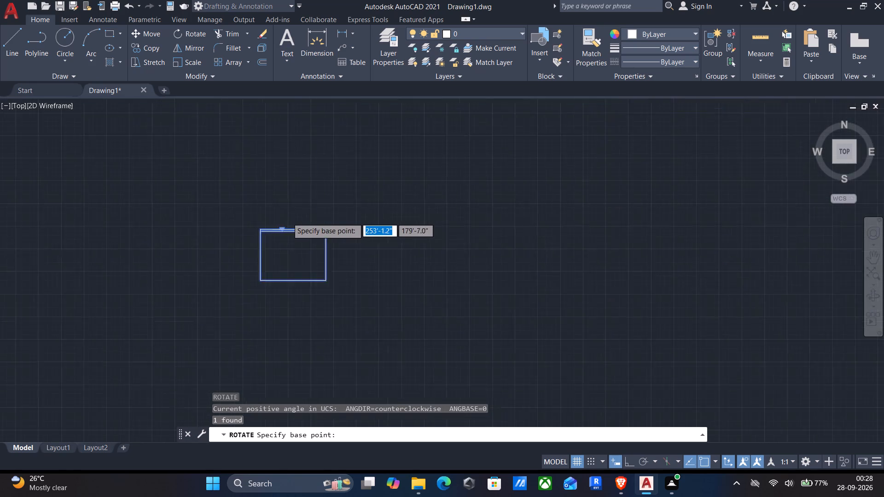
scroll(287, 218, up, 1)
click(262, 241)
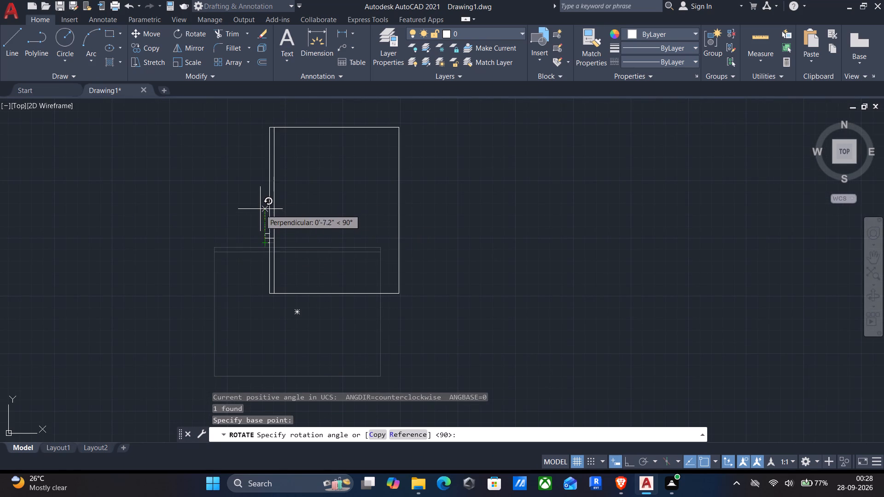
middle_drag(256, 209, 261, 280)
key(F8)
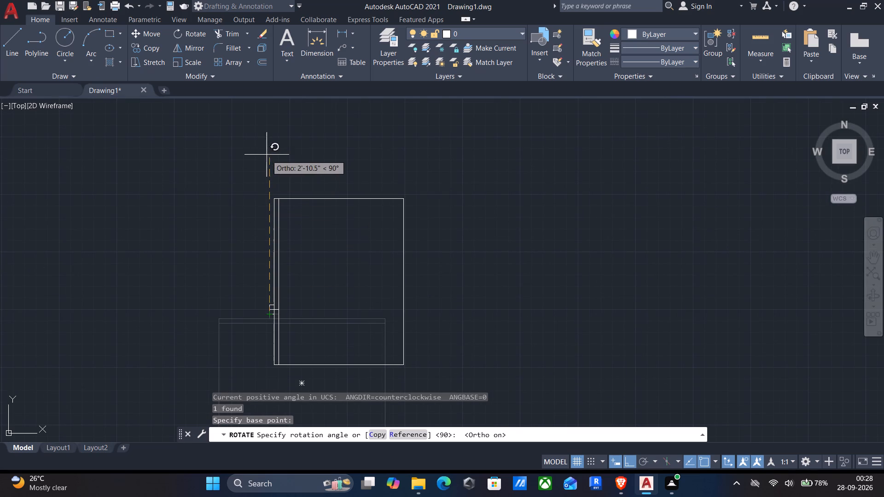
click(268, 154)
Move the rotated refrigerator by its door handle into the new plan's kitchen, placing it against the west wall with ortho off.
drag(246, 177, 248, 192)
click(450, 393)
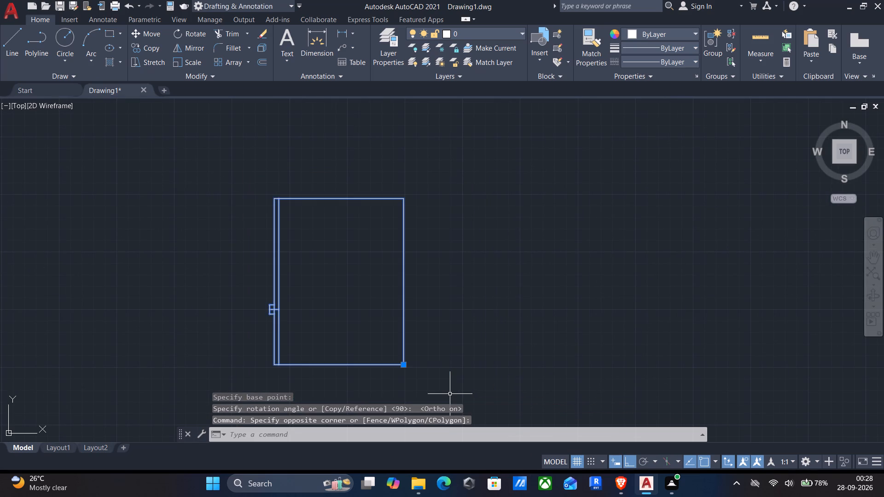
key(m)
key(Return)
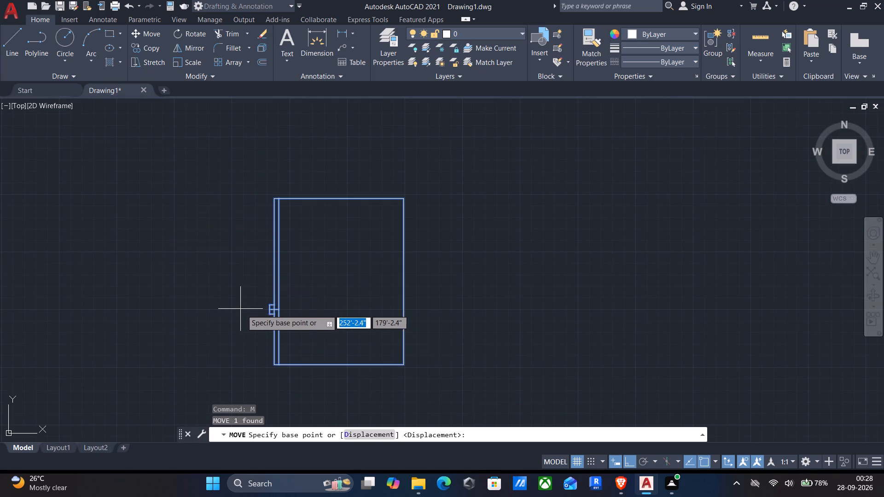
click(267, 313)
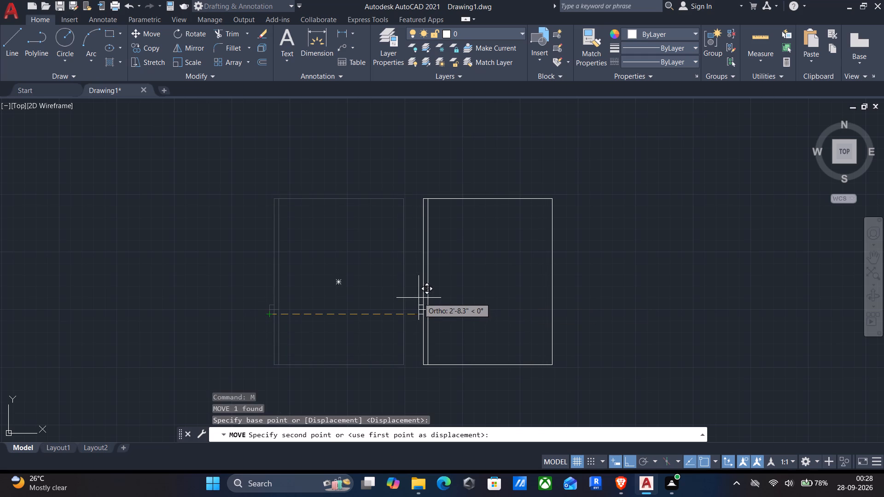
key(F8)
scroll(429, 301, down, 2)
middle_drag(460, 286, 198, 289)
scroll(193, 288, down, 2)
middle_drag(326, 280, 186, 304)
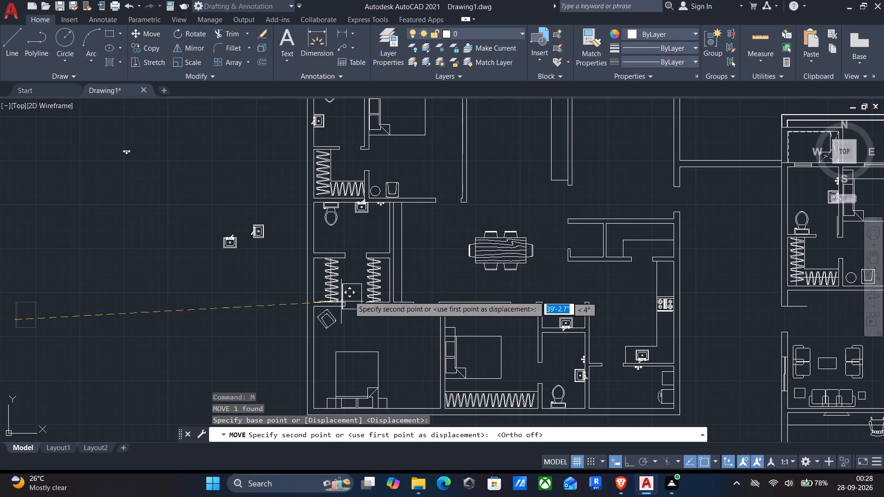
middle_drag(535, 330, 419, 288)
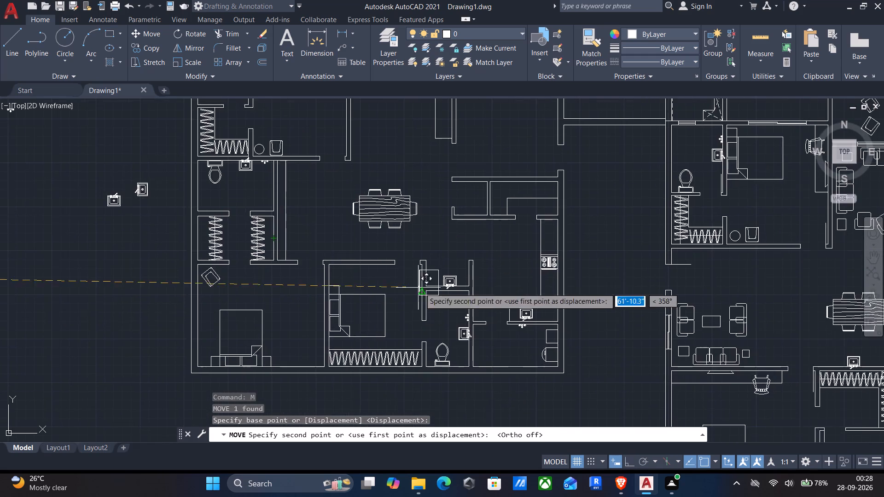
scroll(505, 304, up, 3)
scroll(398, 240, up, 3)
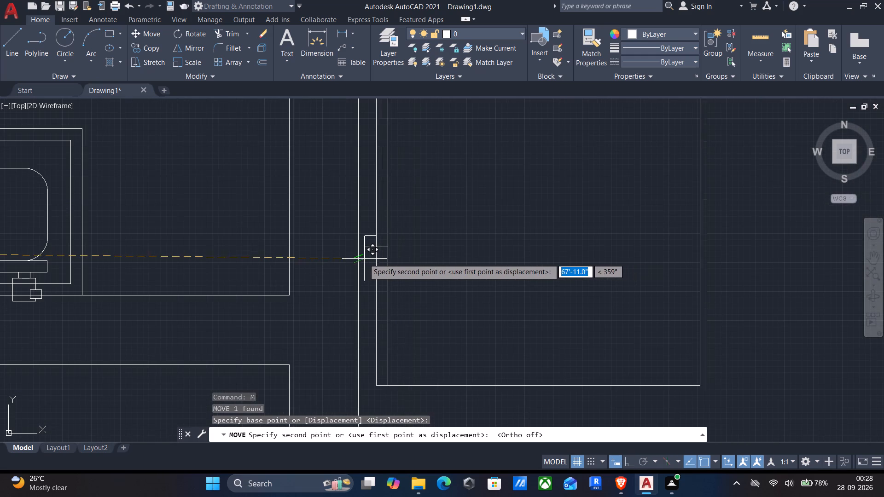
click(359, 261)
scroll(367, 268, down, 3)
middle_drag(424, 277, 447, 272)
scroll(450, 271, down, 1)
middle_drag(436, 295, 436, 295)
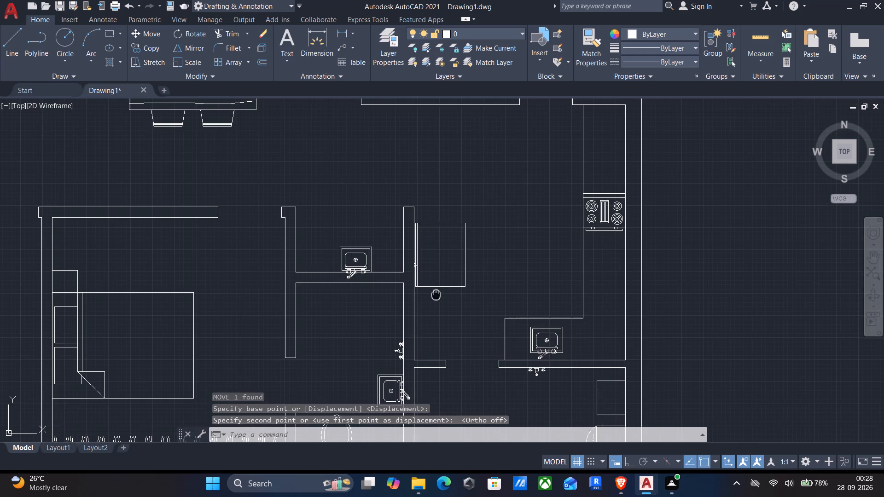
middle_drag(436, 295, 449, 265)
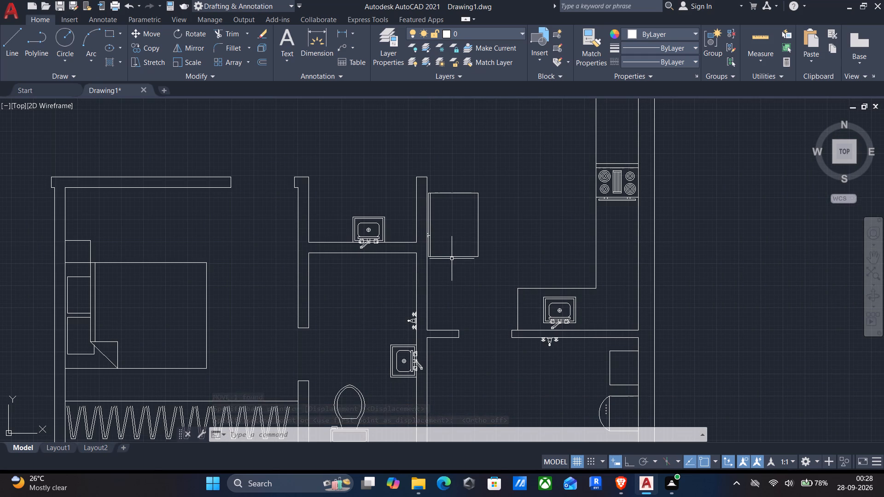
Copy the three-seat sofa from the reference living room to the west wall of the new plan's living room, below the balcony.
scroll(452, 259, down, 2)
middle_drag(501, 284, 270, 308)
middle_drag(482, 258, 450, 323)
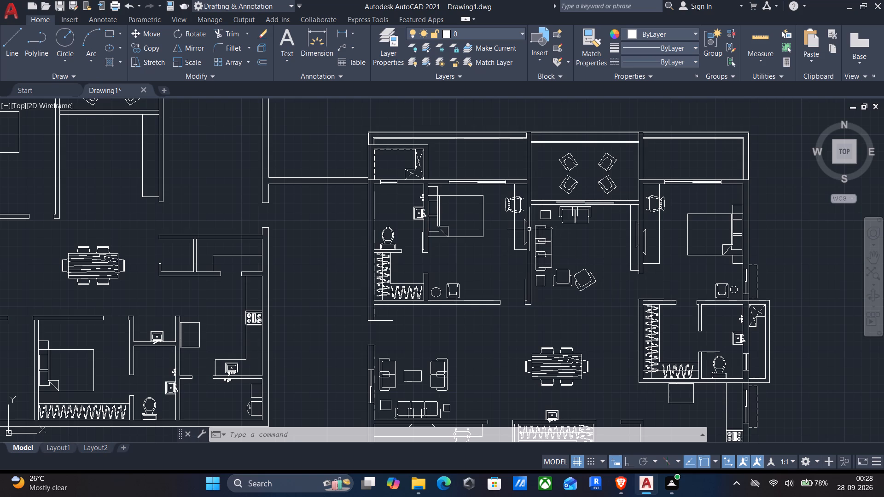
scroll(534, 219, up, 3)
click(518, 230)
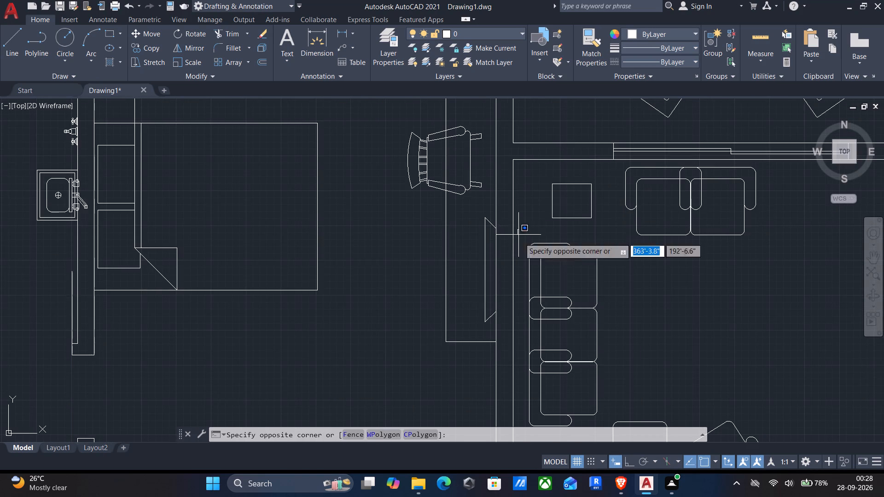
scroll(530, 255, down, 2)
middle_drag(548, 301, 552, 279)
scroll(564, 306, up, 2)
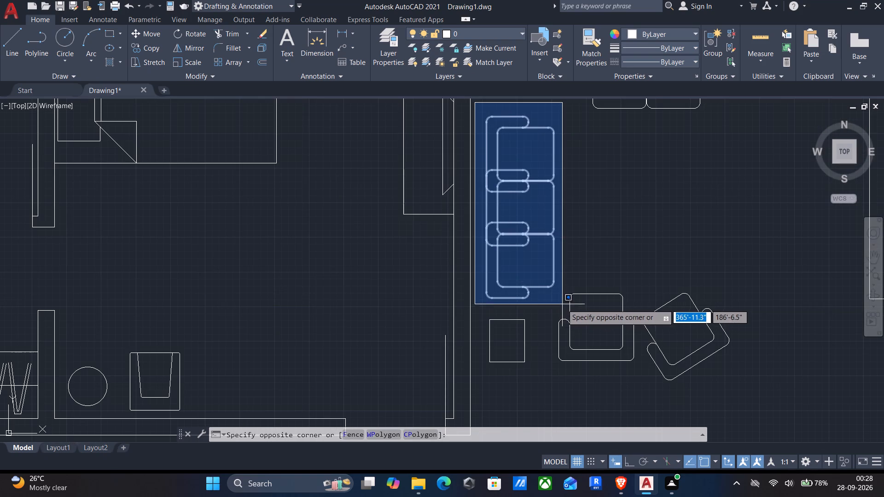
click(562, 304)
text(co)
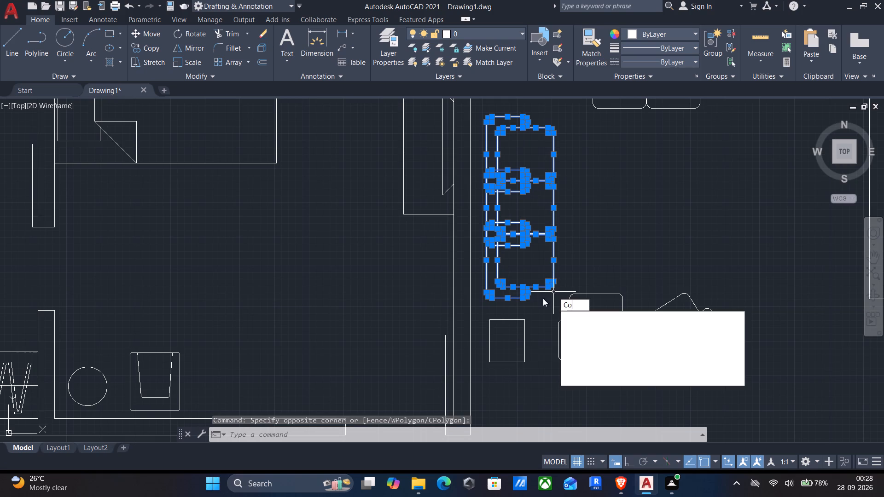
key(Return)
click(487, 302)
scroll(434, 315, down, 2)
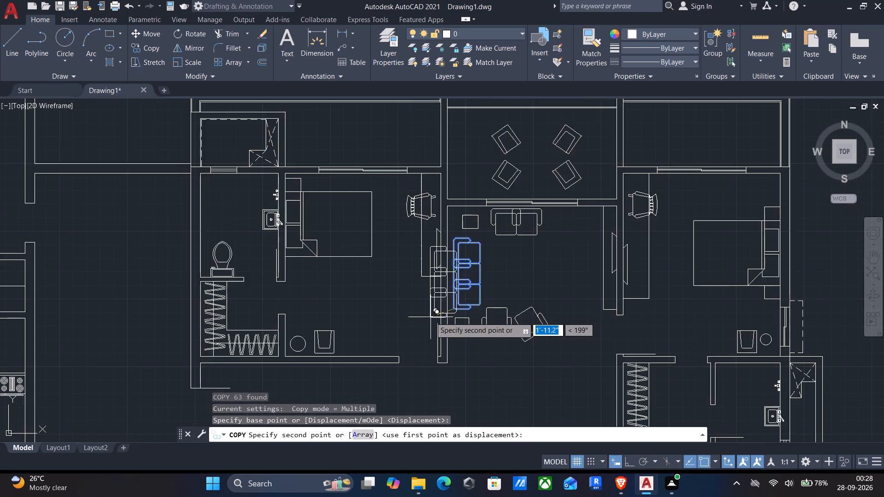
middle_drag(430, 318, 566, 295)
scroll(586, 295, down, 1)
middle_drag(421, 312, 616, 281)
middle_drag(475, 284, 541, 302)
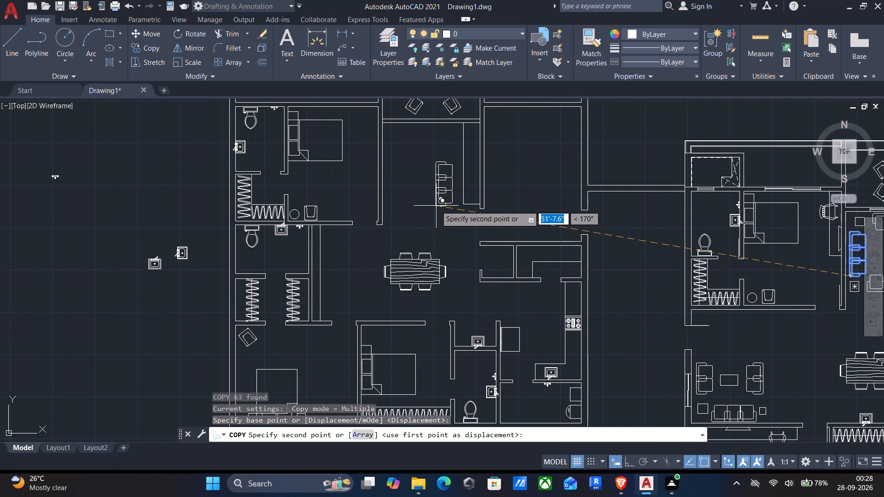
scroll(387, 184, up, 1)
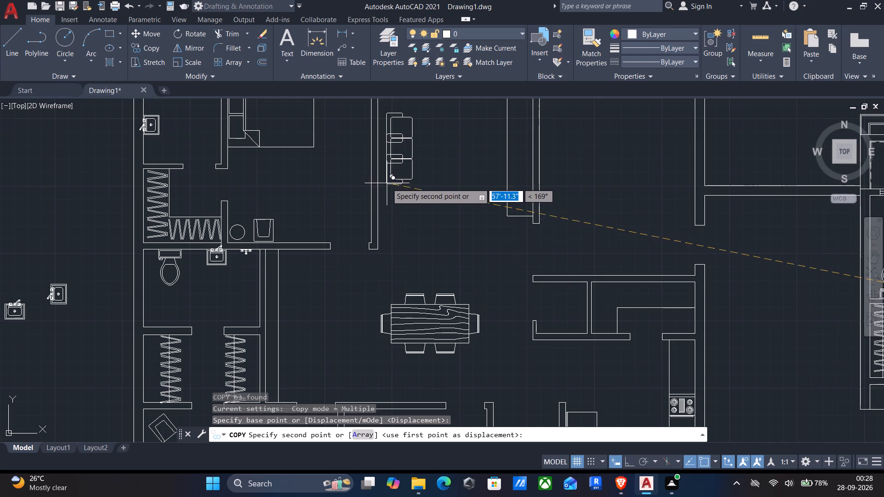
middle_drag(386, 175, 374, 232)
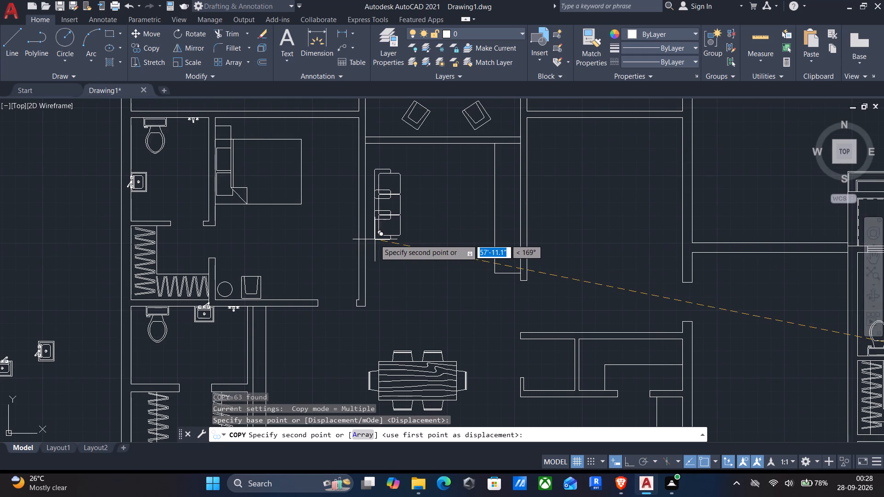
click(373, 239)
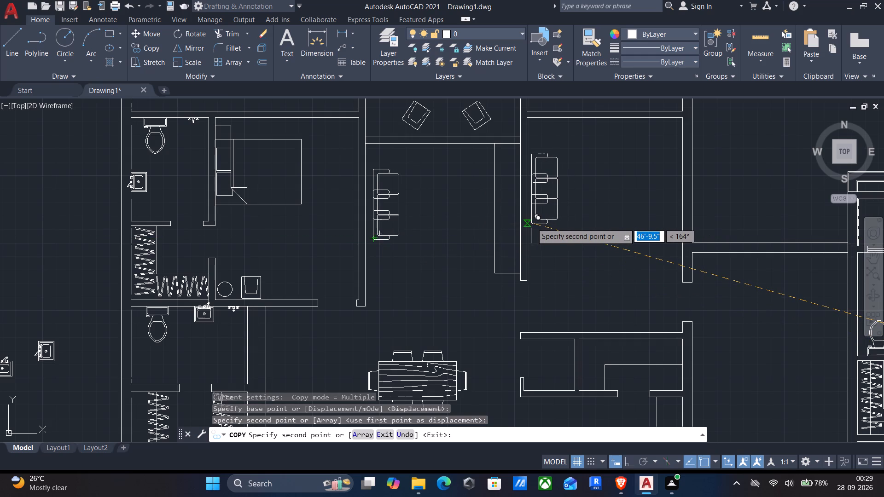
Place a second copy of the three-seat sofa along the west wall of the room east of the new living room.
scroll(532, 221, up, 2)
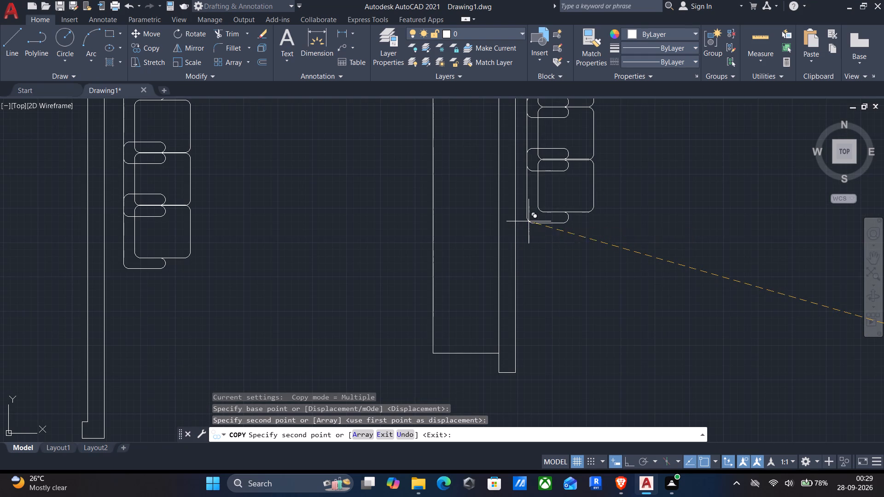
click(529, 221)
scroll(529, 221, down, 2)
key(Escape)
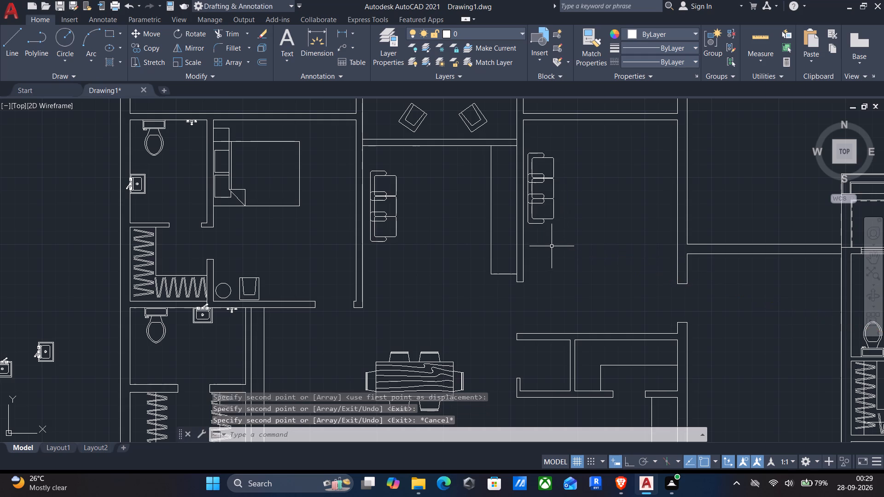
Copy the upright armchair from the reference living room into the new living room, just southeast of its three-seat sofa.
scroll(552, 248, down, 2)
scroll(305, 205, down, 1)
middle_drag(631, 356, 495, 251)
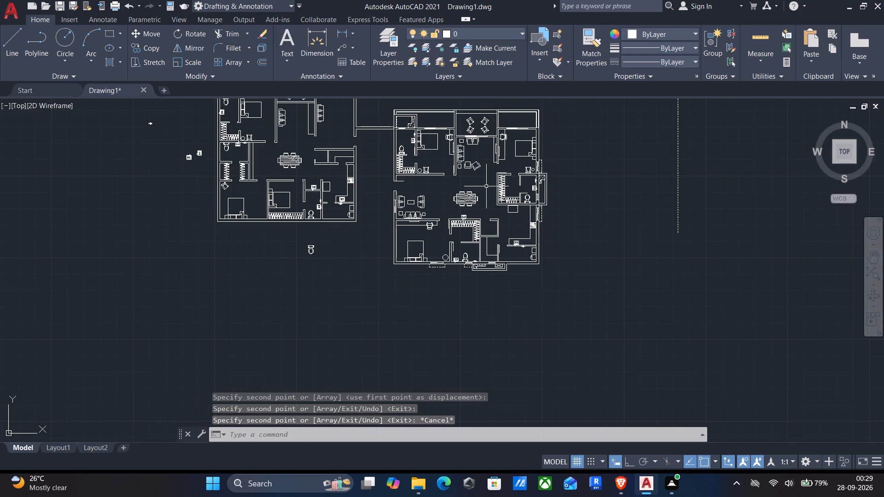
scroll(474, 171, up, 4)
middle_drag(452, 163, 453, 255)
scroll(425, 216, up, 3)
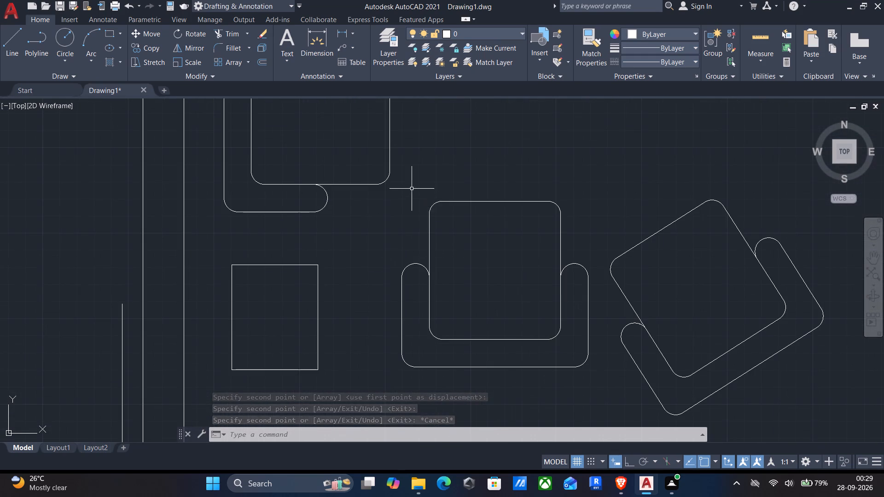
scroll(405, 184, up, 1)
click(389, 185)
scroll(411, 289, down, 3)
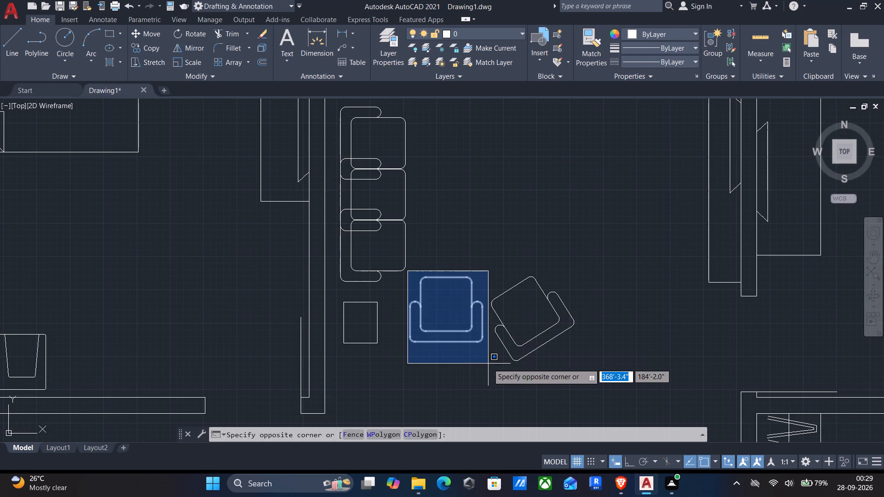
click(488, 364)
key(c)
key(o)
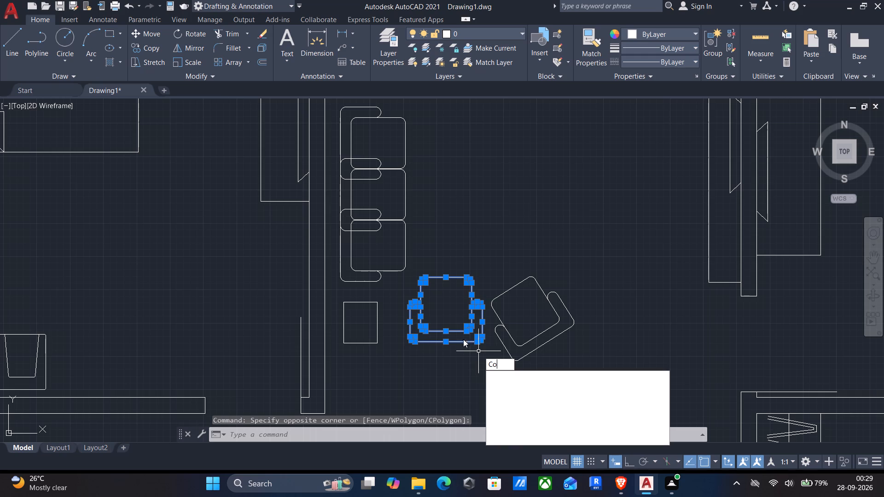
key(Return)
click(407, 343)
middle_drag(398, 348, 573, 324)
scroll(574, 324, down, 2)
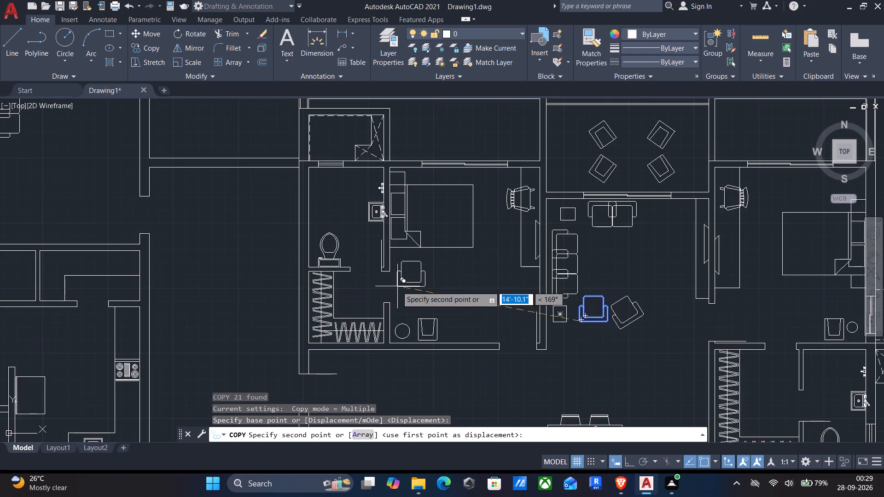
middle_drag(397, 286, 598, 295)
middle_drag(325, 253, 606, 309)
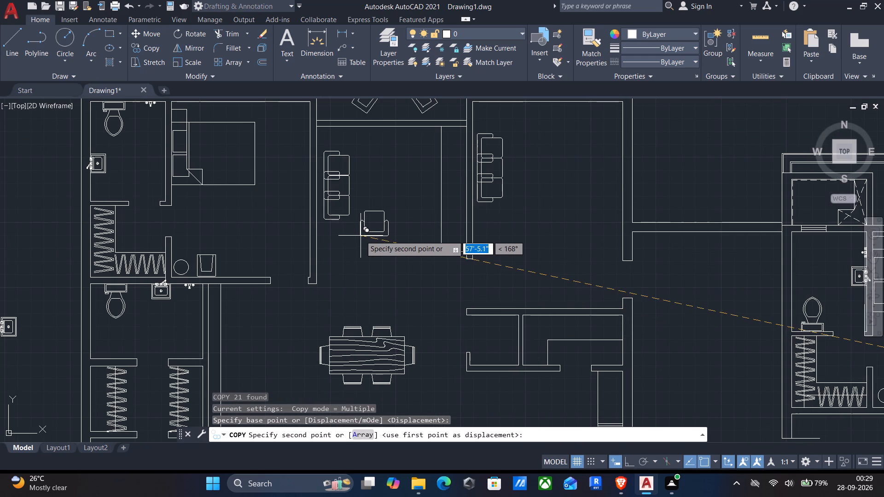
scroll(360, 235, up, 2)
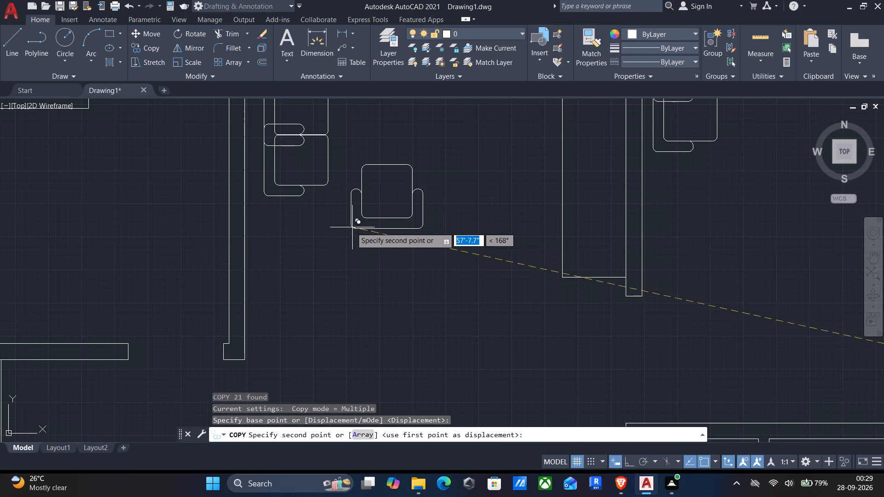
click(335, 248)
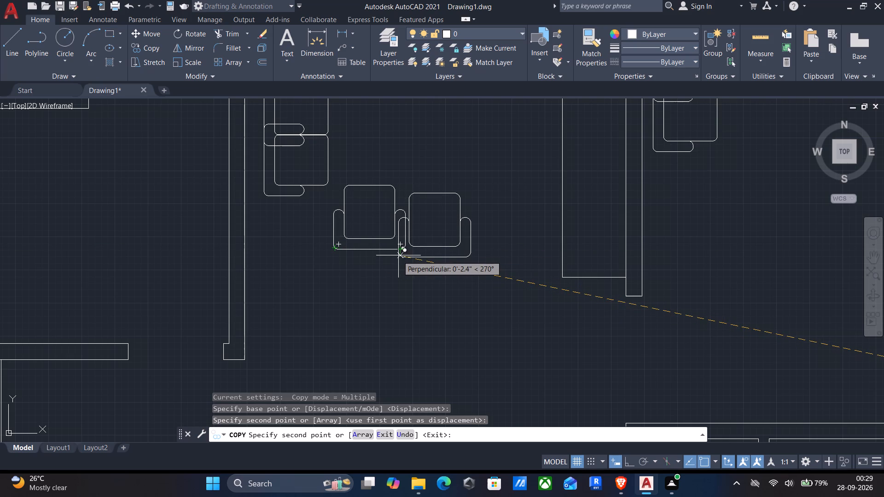
Place two more armchair copies side by side, southeast of the sofa in the room east of the new living room.
scroll(422, 265, down, 2)
middle_drag(448, 266, 313, 247)
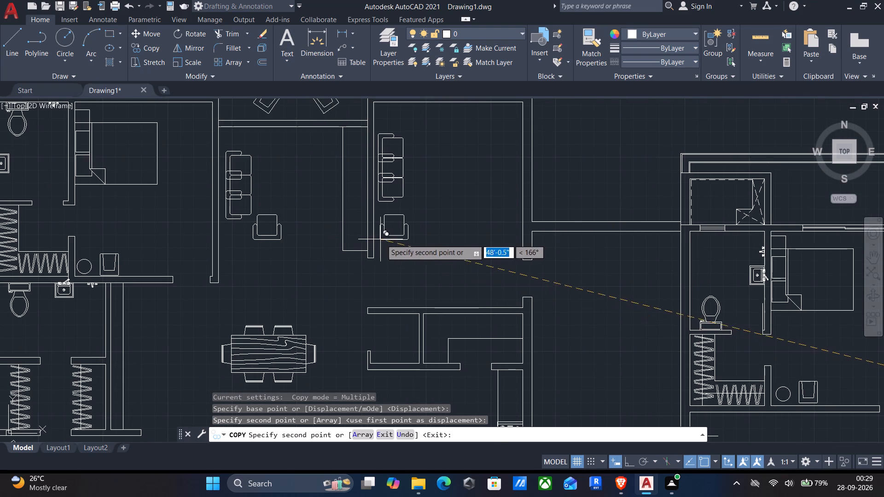
scroll(399, 228, up, 1)
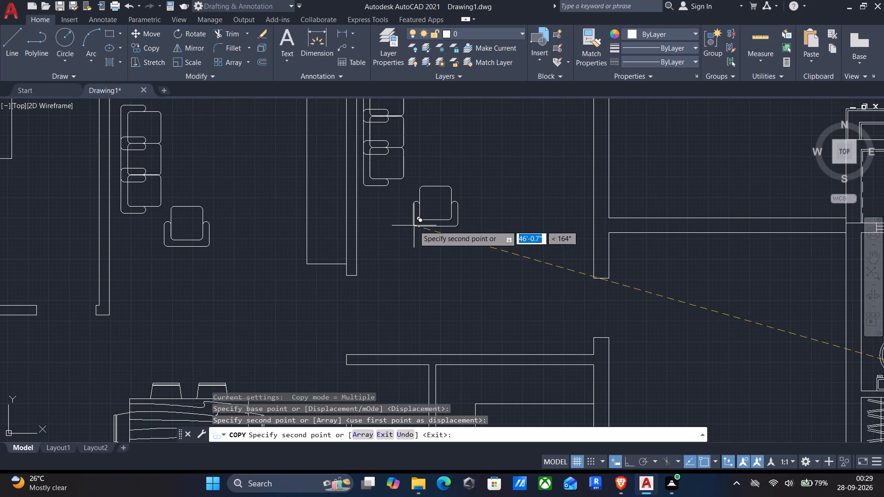
click(414, 225)
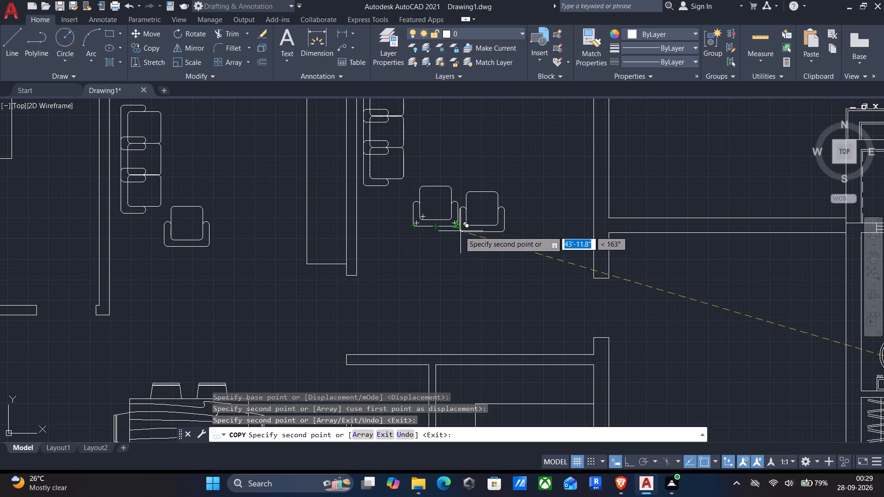
scroll(459, 230, up, 2)
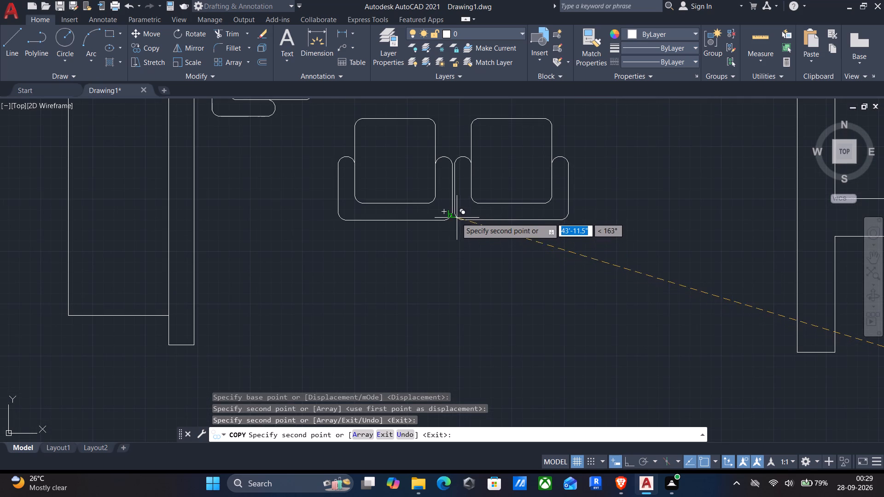
click(455, 218)
Place another armchair copy north of the side-by-side pair, east of the sofa in the same room.
scroll(456, 221, down, 3)
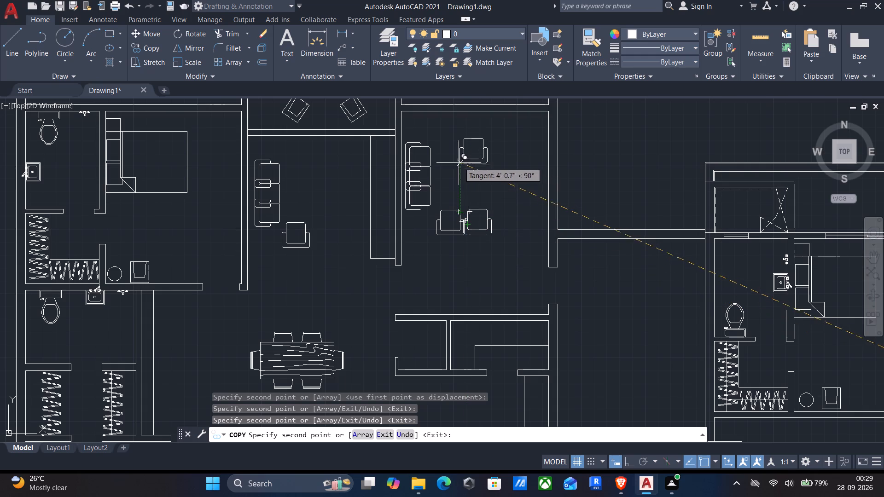
click(451, 187)
key(Escape)
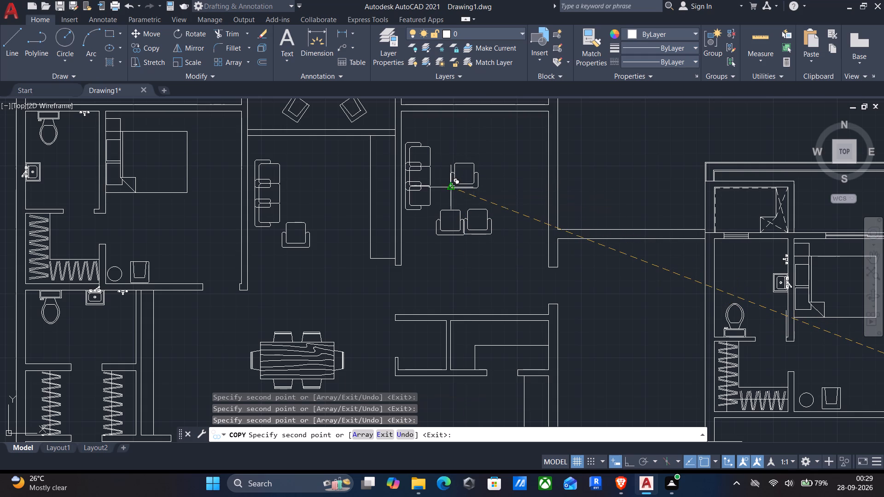
Mirror the north armchair in the east room about a horizontal line just north of it and erase the original.
scroll(433, 199, down, 1)
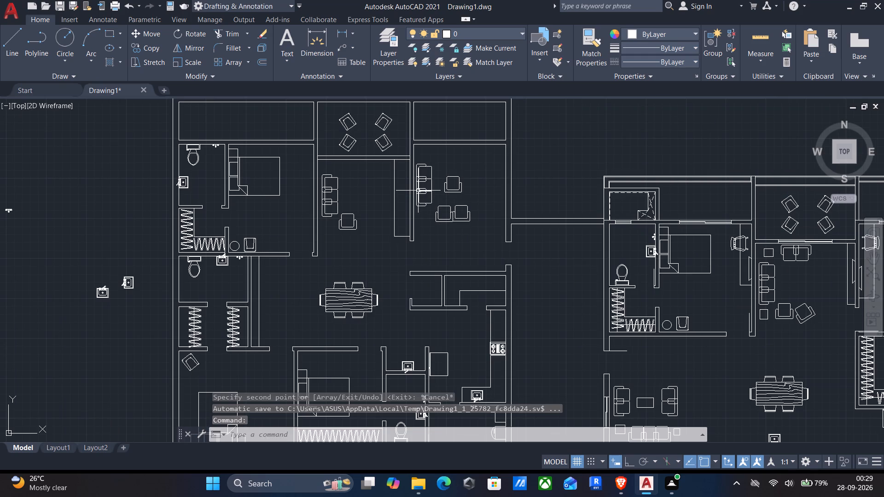
scroll(446, 170, up, 3)
click(415, 168)
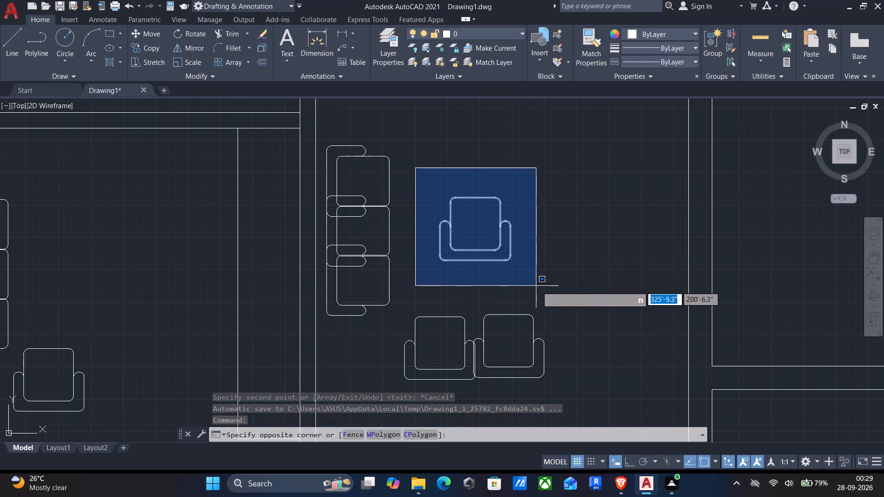
click(539, 287)
key(m)
key(i)
key(Return)
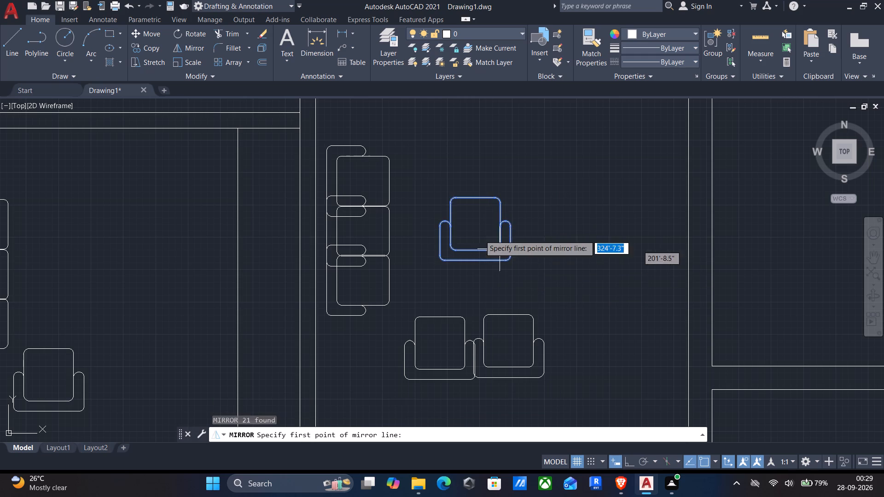
click(429, 191)
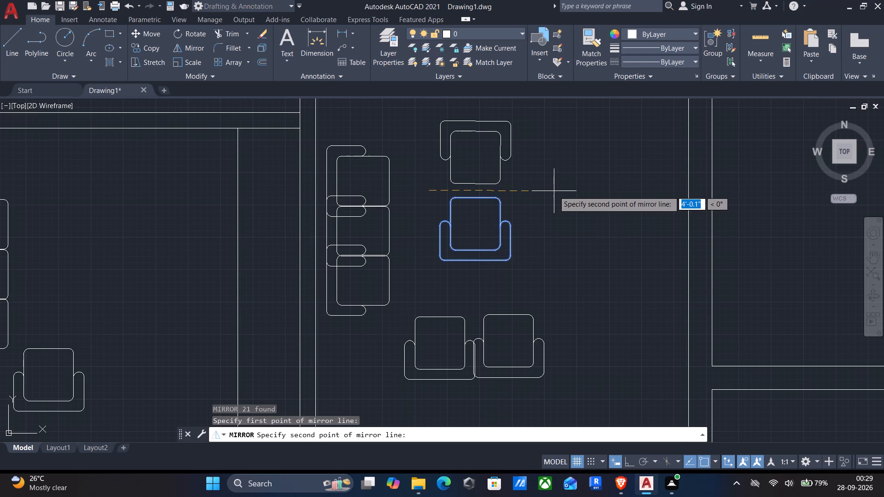
key(F8)
click(570, 188)
key(Return)
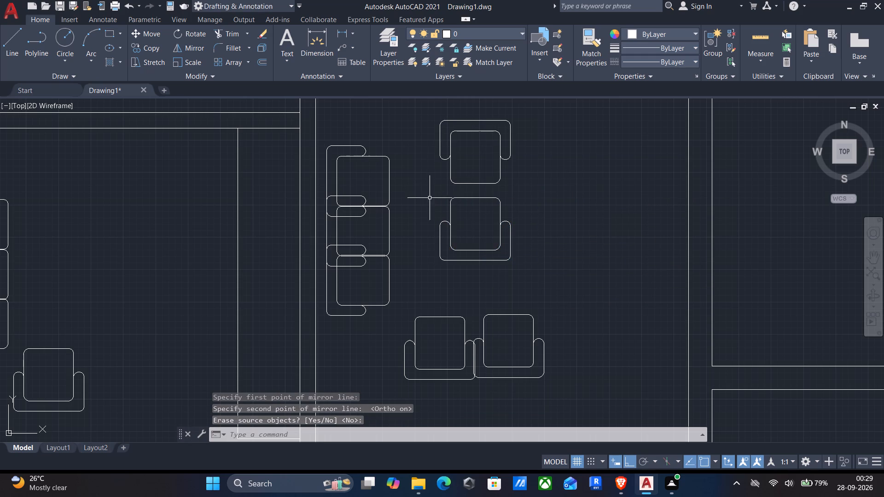
click(419, 191)
click(523, 272)
key(Delete)
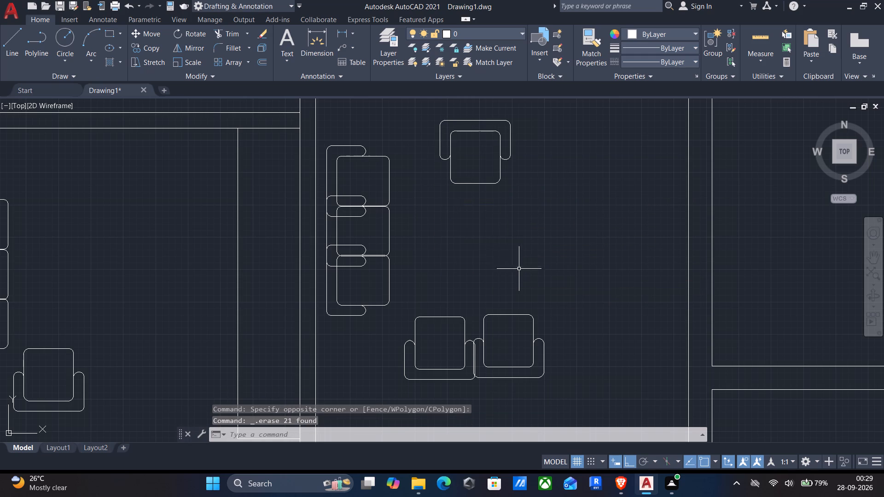
Move the mirrored armchair north-west, so it sits just northeast of the three-seat sofa in the east room.
click(402, 105)
click(570, 204)
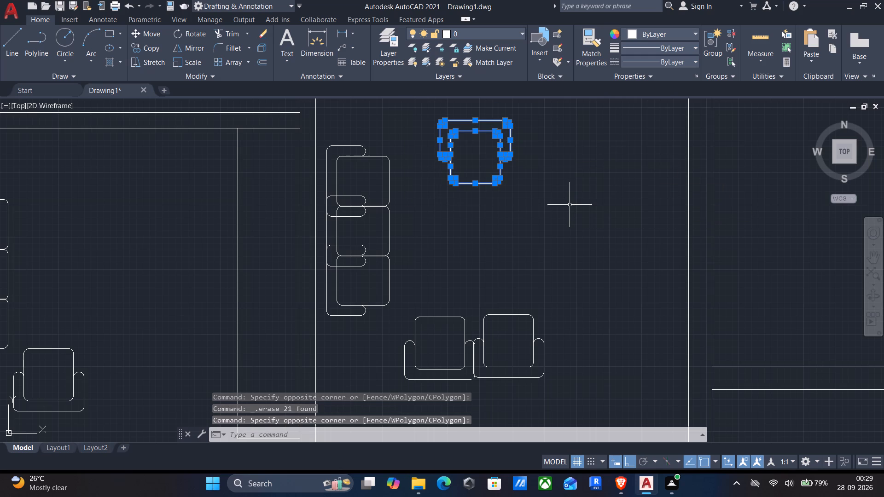
key(m)
key(Return)
middle_drag(534, 189, 522, 292)
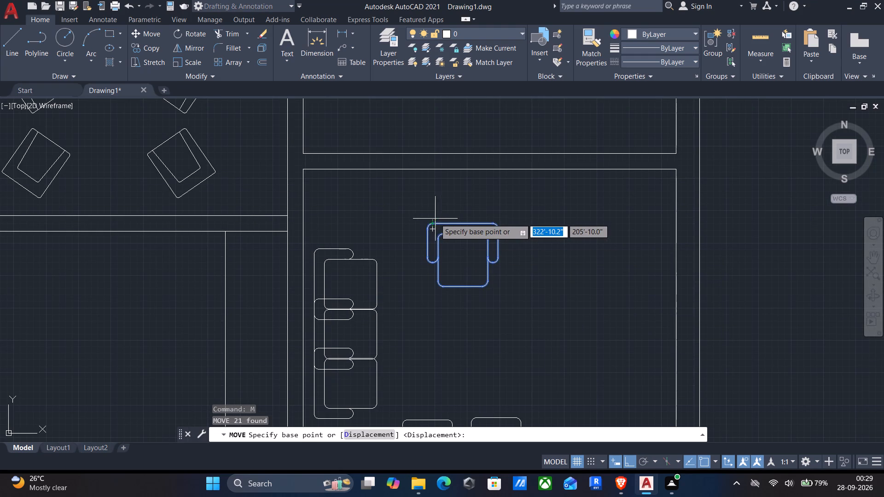
click(432, 223)
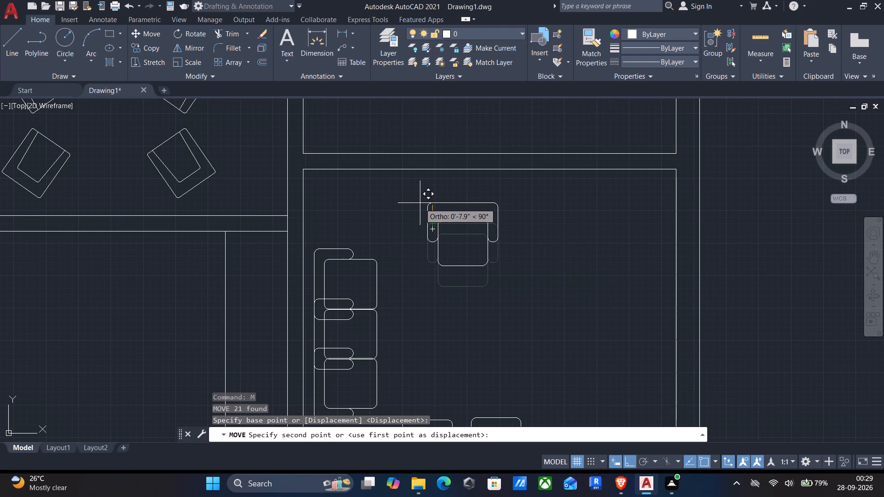
key(F9)
key(F9)
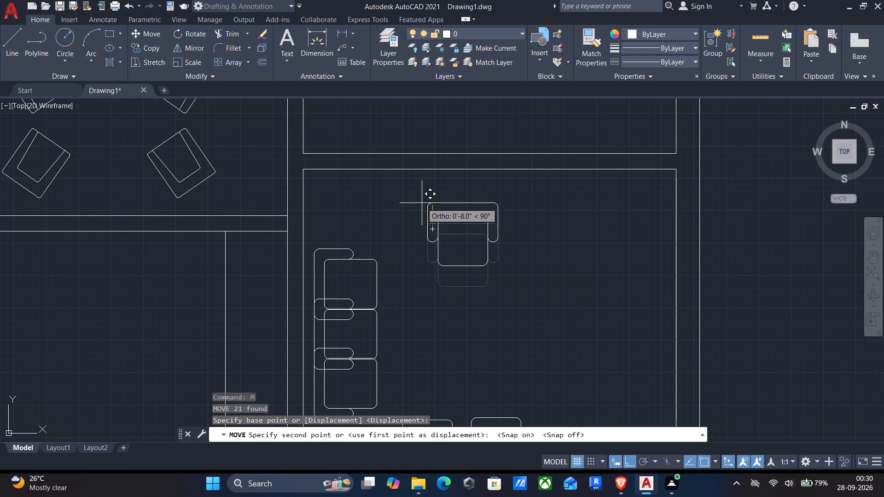
key(F8)
click(413, 198)
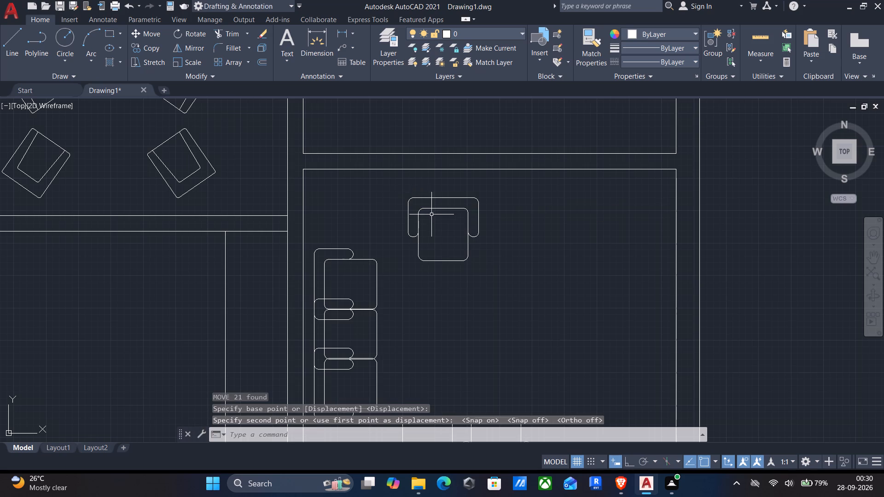
Draw a small rectangular side table between the three-seat sofa's north end and the north wall of the east room.
key(r)
text(ec)
key(Return)
scroll(327, 202, up, 2)
click(329, 188)
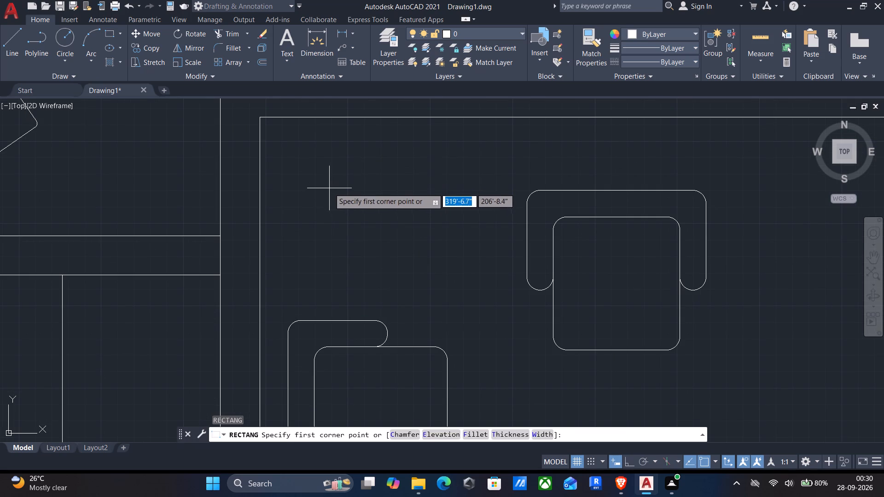
click(436, 283)
Draw a rectangular coffee table about 1'-8" by 2'-8" east of the sofa, between the armchairs in the east room.
scroll(437, 301, down, 2)
middle_drag(440, 304, 451, 203)
middle_drag(477, 269, 470, 225)
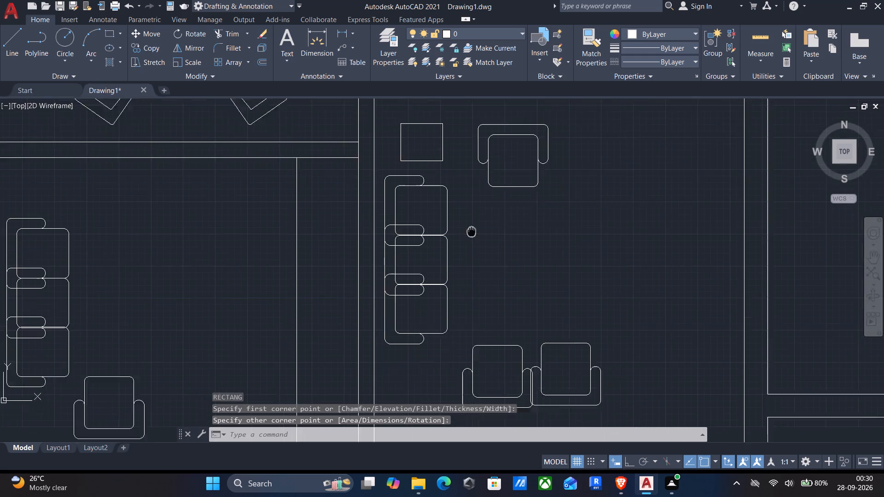
middle_drag(470, 225, 464, 209)
key(Return)
click(474, 194)
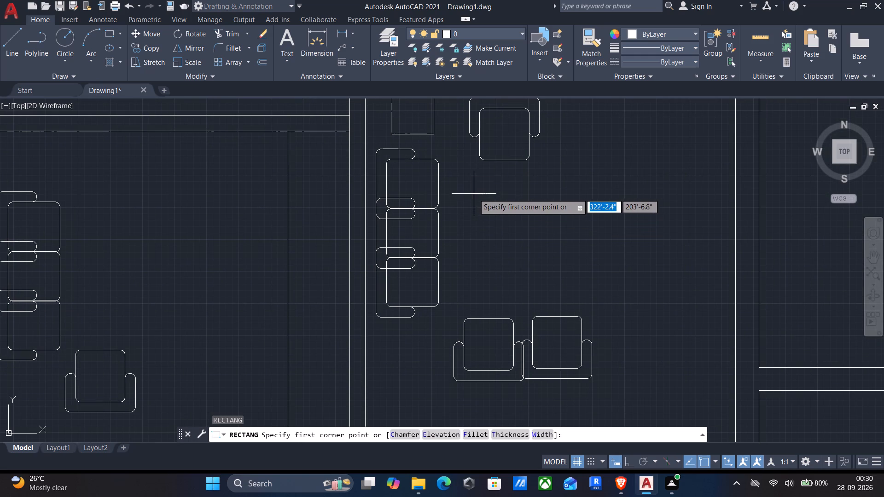
click(525, 275)
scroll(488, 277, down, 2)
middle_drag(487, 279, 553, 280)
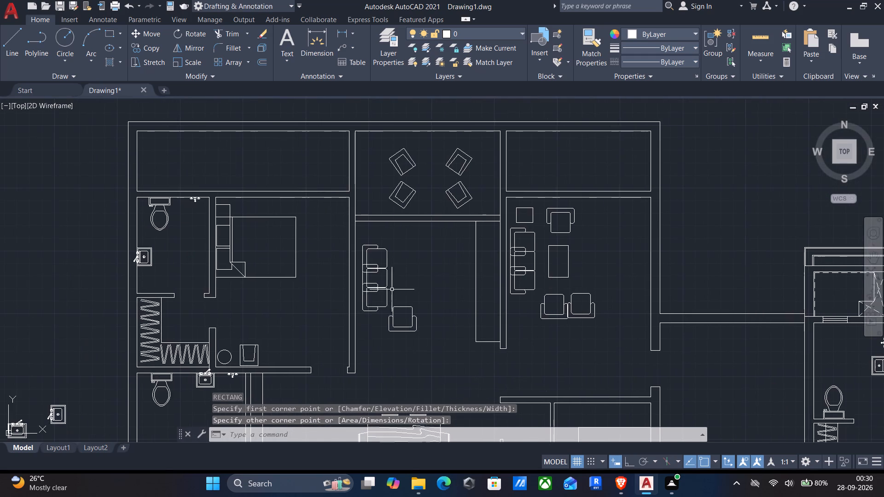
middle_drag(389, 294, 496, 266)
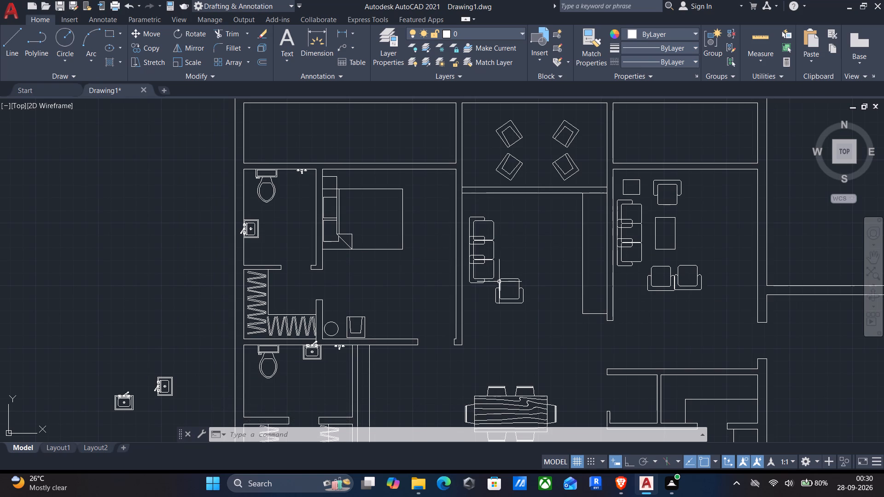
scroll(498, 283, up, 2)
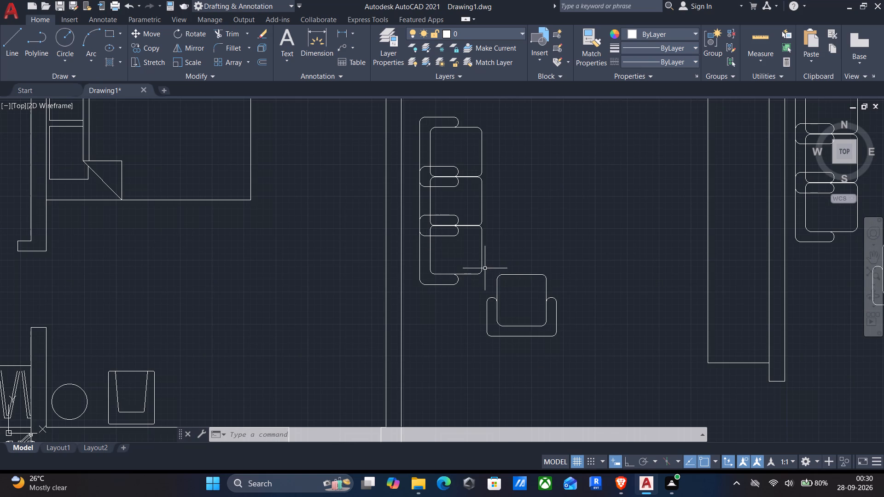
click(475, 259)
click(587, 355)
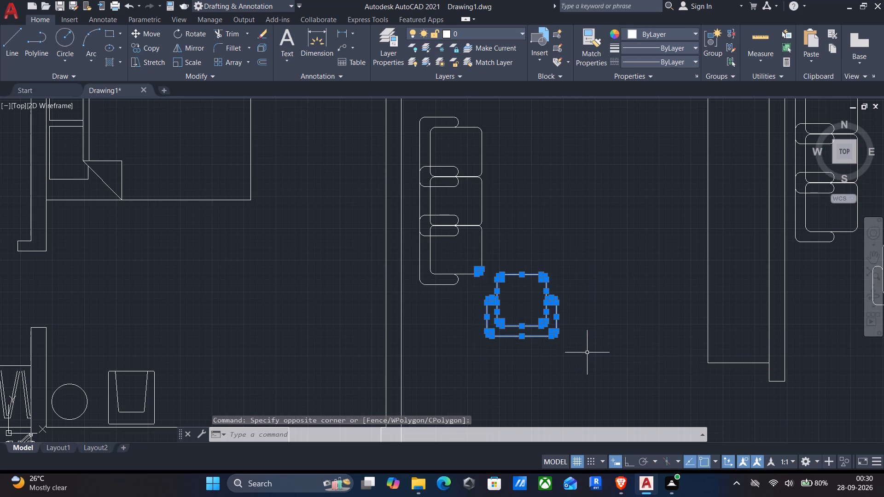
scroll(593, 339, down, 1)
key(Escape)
Copy the south-facing armchair from the east room into the new living room, northeast of its three-seat sofa.
middle_drag(638, 269, 460, 306)
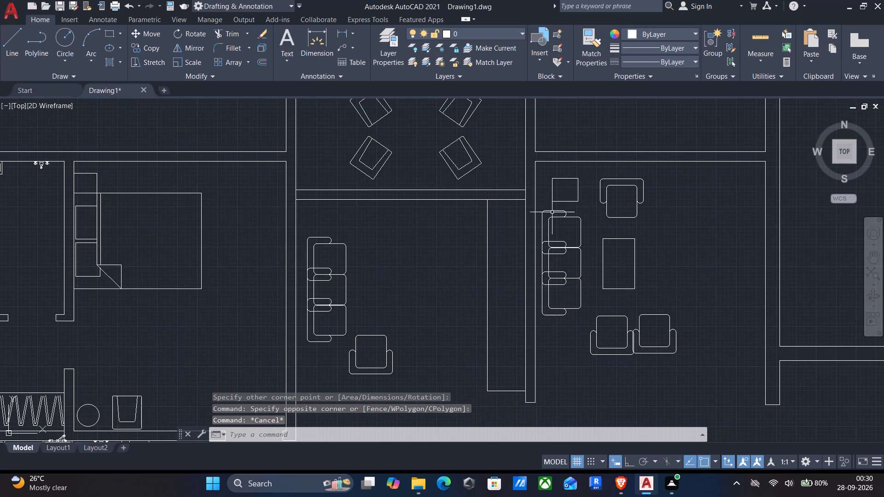
click(584, 166)
click(672, 235)
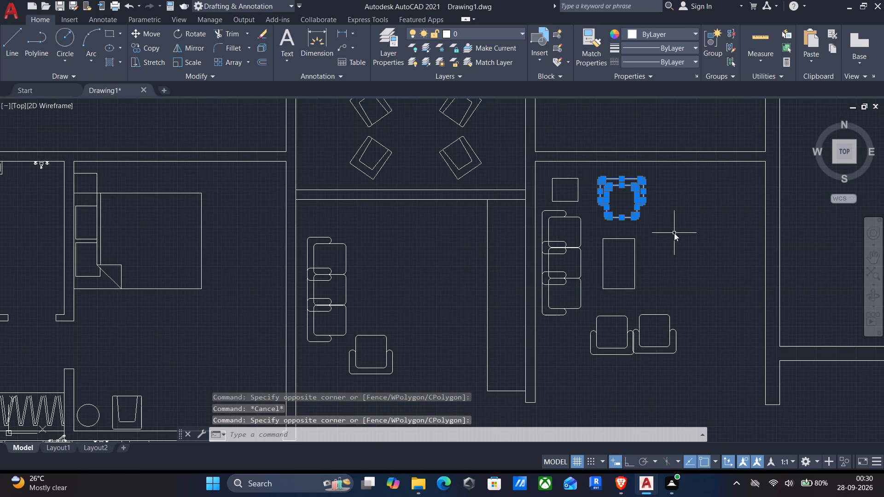
key(c)
key(o)
key(Return)
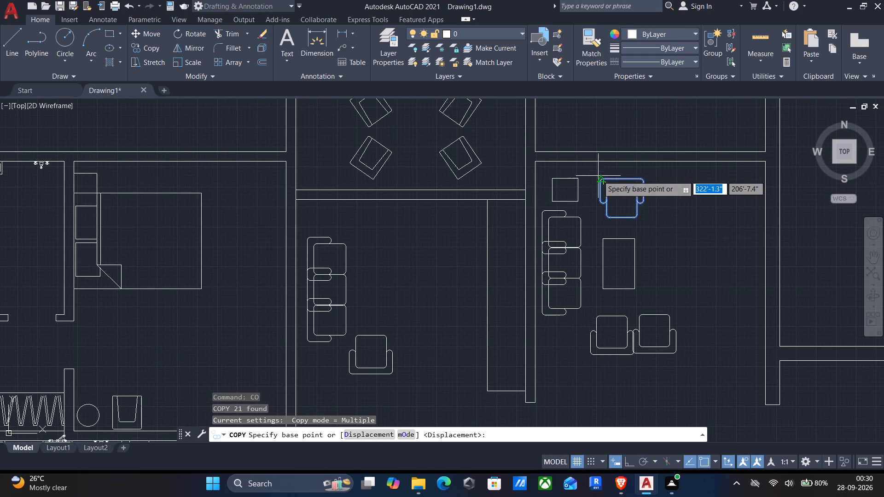
click(599, 177)
scroll(336, 201, down, 1)
middle_drag(382, 209, 607, 228)
scroll(571, 234, up, 2)
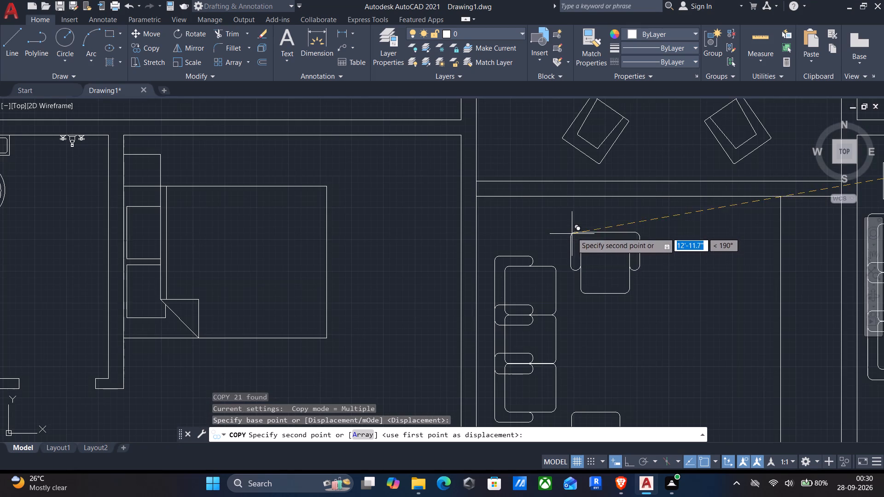
click(577, 210)
key(Return)
Draw a rectangular coffee table about 1'-8" by 2'-7" east of the new living room's sofa, between its two armchairs.
scroll(577, 227, down, 2)
middle_drag(584, 258, 584, 253)
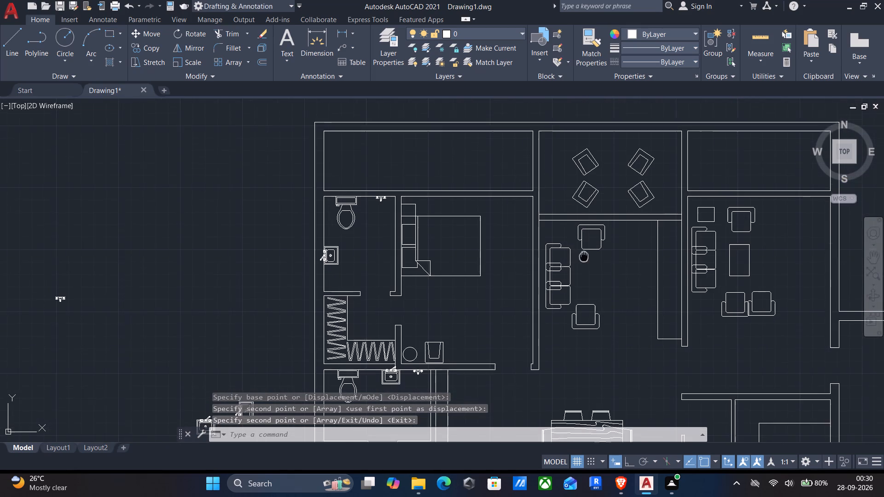
middle_drag(584, 253, 585, 242)
text(rec)
key(Return)
scroll(594, 265, up, 2)
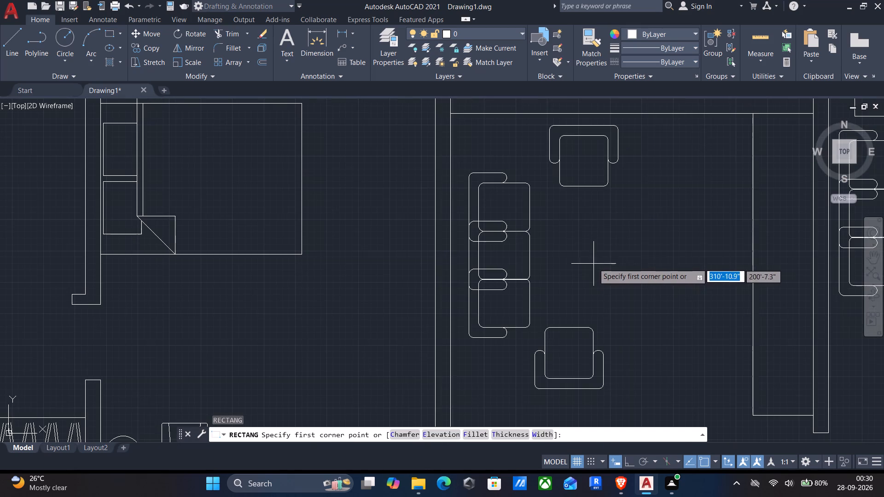
click(562, 219)
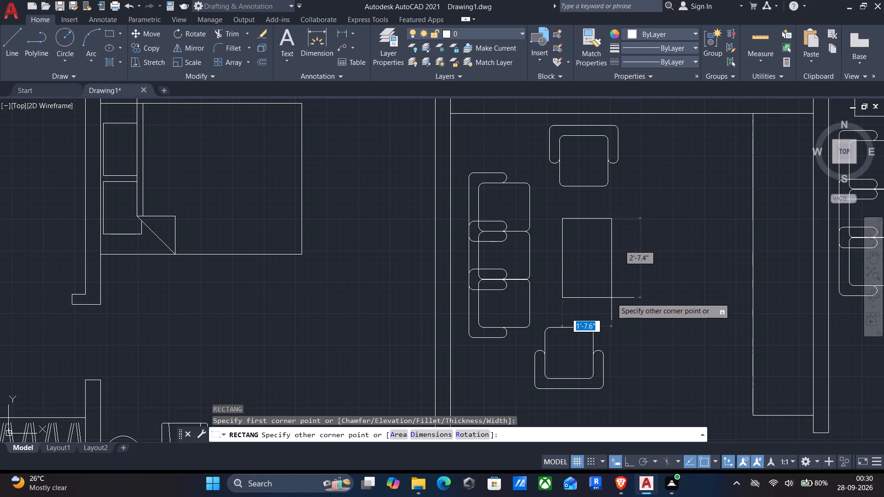
click(611, 298)
Draw a small rectangular side table about 1'-1" wide south of the new living room's sofa, west of the armchair.
scroll(611, 307, down, 1)
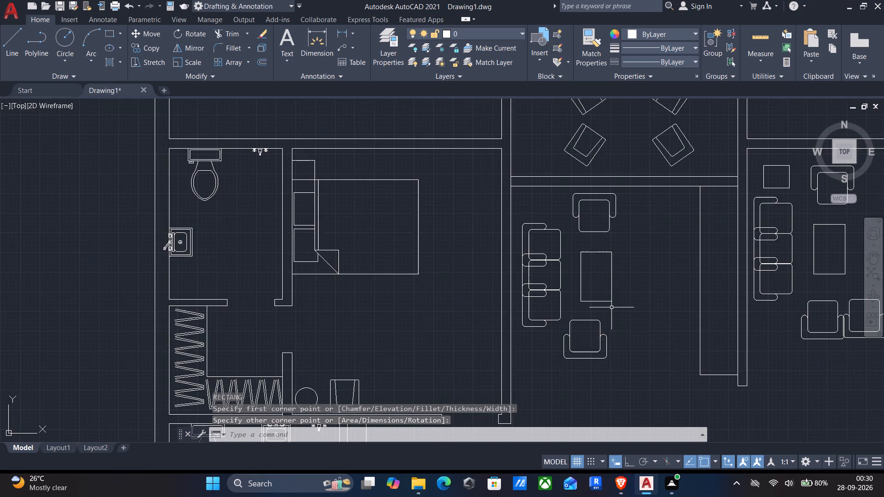
middle_drag(611, 308, 645, 253)
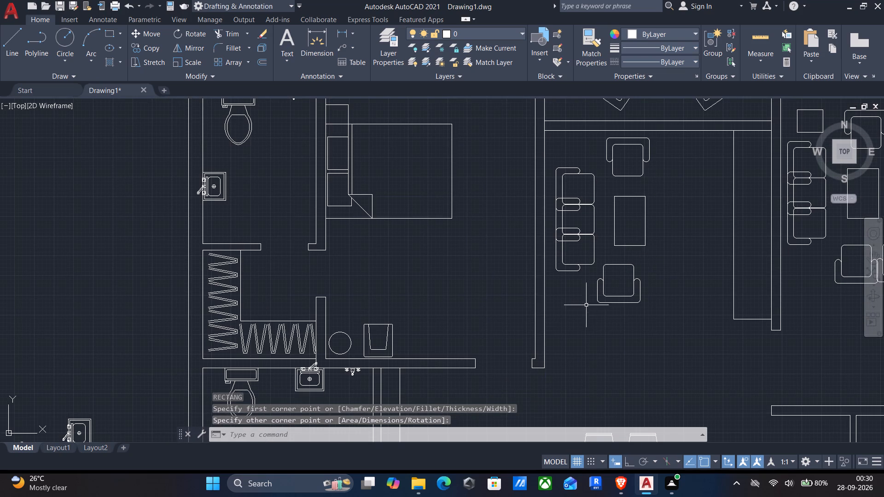
scroll(582, 302, up, 3)
key(Return)
click(489, 219)
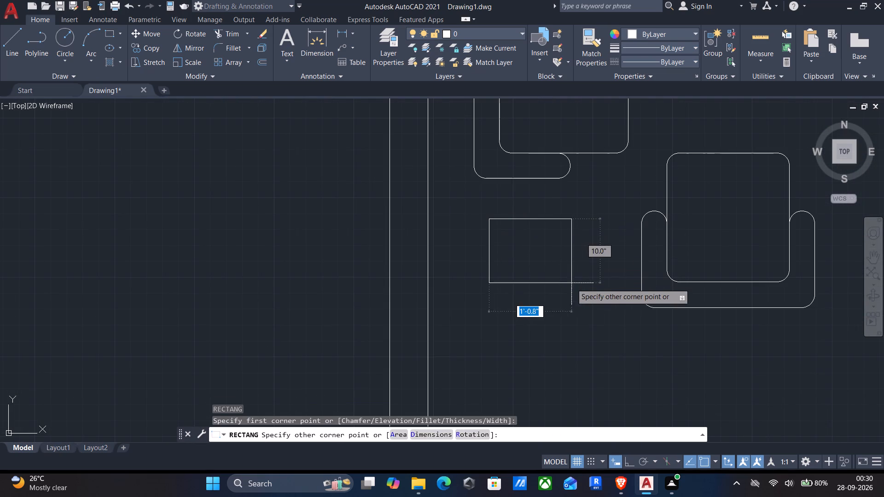
click(571, 294)
Draw another small rectangular side table just north of the new living room's three-seat sofa.
scroll(569, 293, down, 3)
middle_drag(568, 271, 547, 374)
scroll(535, 238, up, 2)
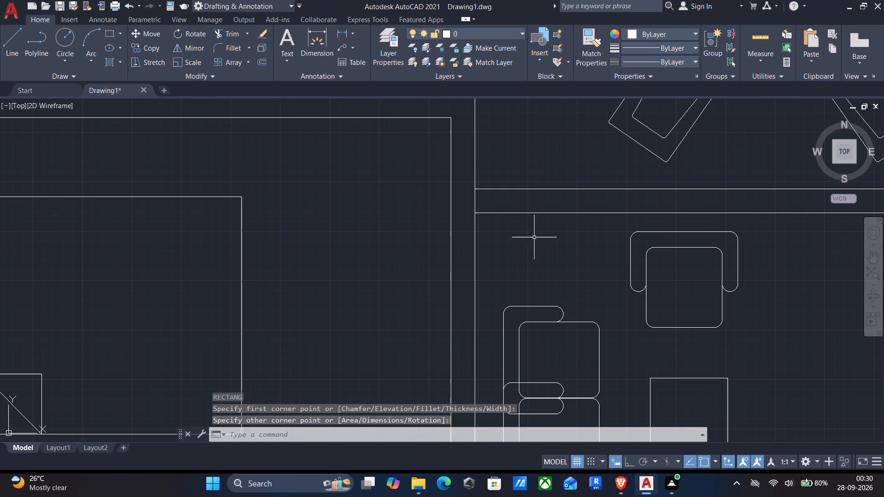
key(Return)
click(520, 233)
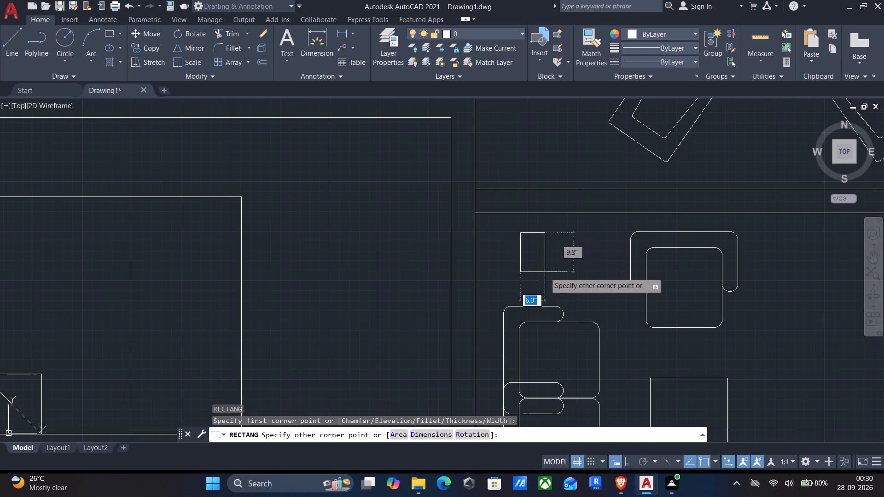
click(573, 282)
Draw a small rectangular side table about 11" wide just south of the east room's three-seat sofa, west of the paired armchairs.
scroll(576, 278, down, 4)
middle_drag(675, 341, 533, 294)
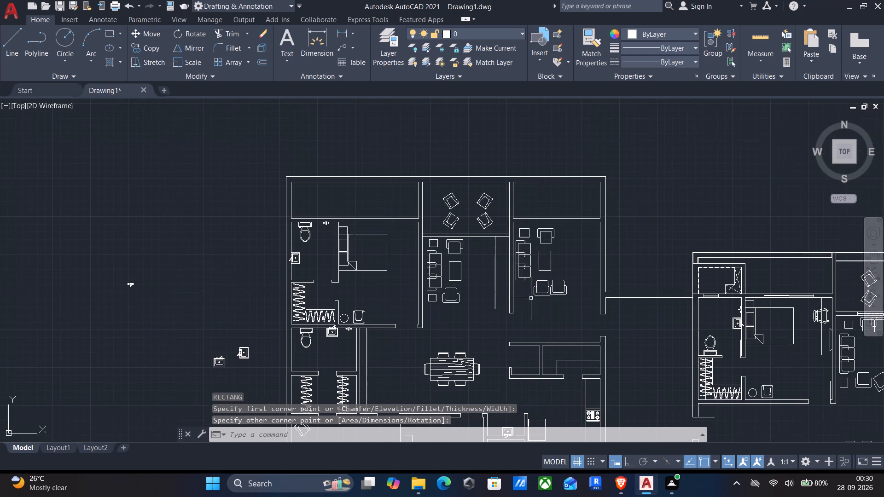
middle_drag(532, 323, 533, 306)
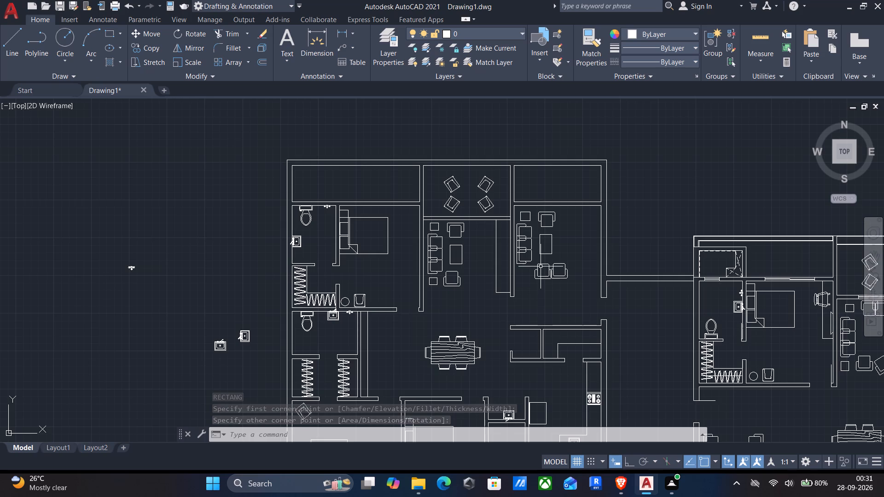
scroll(539, 275, up, 3)
key(Return)
scroll(454, 253, up, 2)
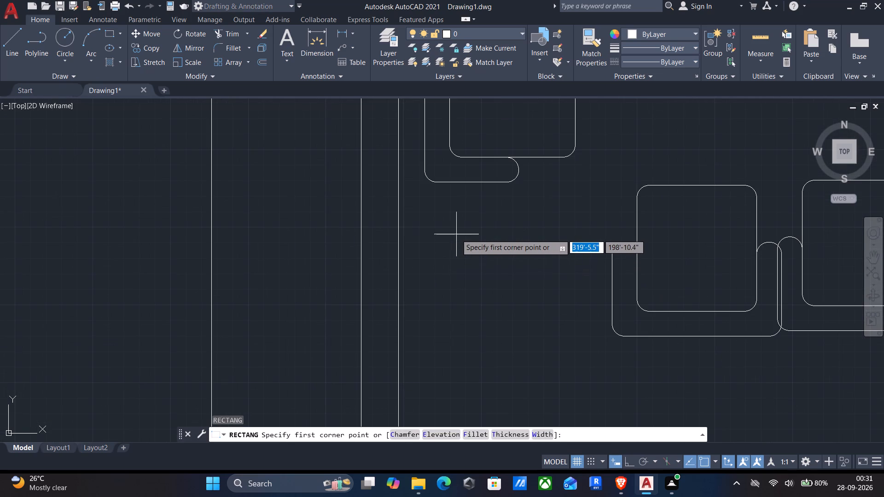
click(458, 216)
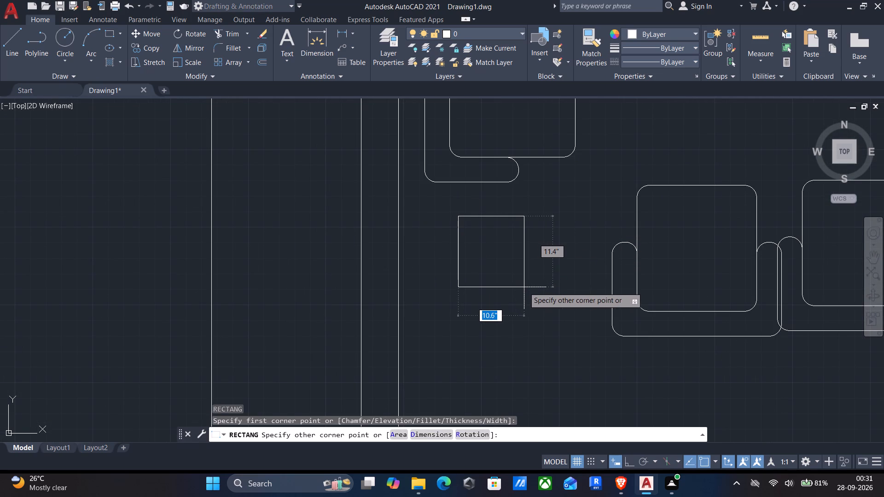
click(526, 281)
Copy the wall-mounted TV from the reference plan's northwest bedroom onto the new middle living room's east wall, behind the long console.
scroll(527, 282, down, 2)
middle_drag(513, 309, 588, 291)
scroll(513, 309, down, 2)
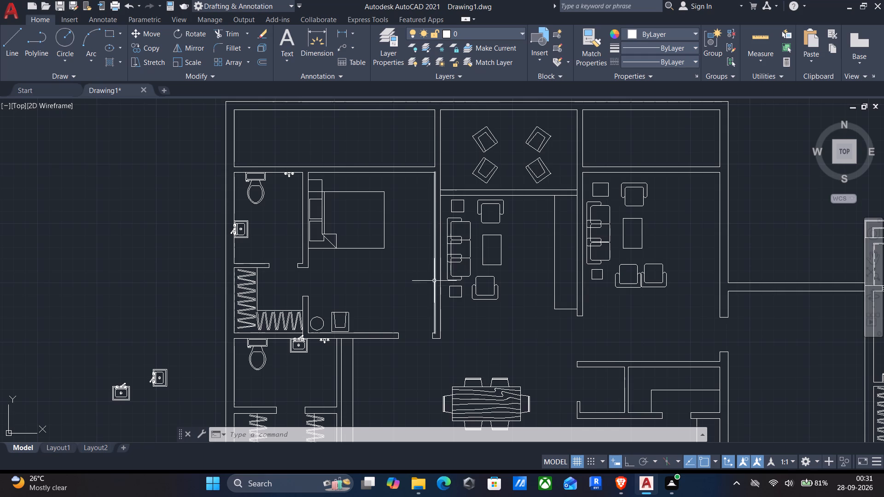
middle_drag(497, 329, 442, 269)
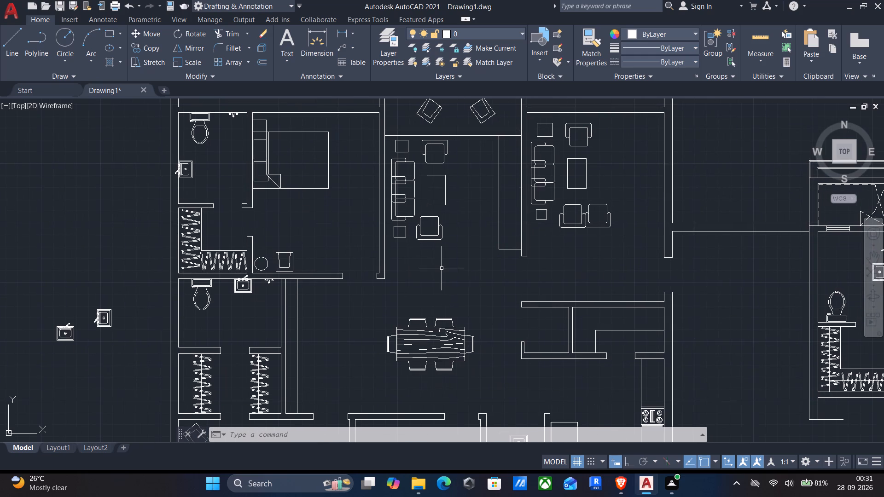
middle_drag(468, 250, 269, 270)
scroll(266, 270, down, 1)
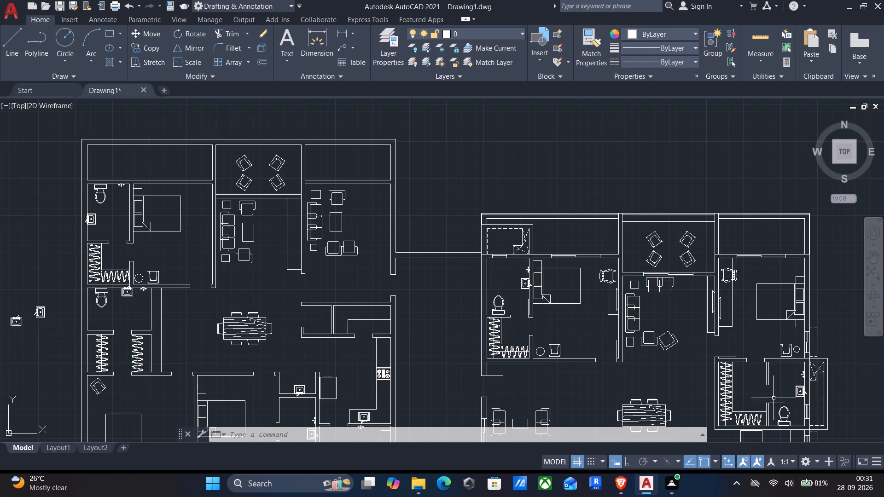
scroll(602, 291, up, 3)
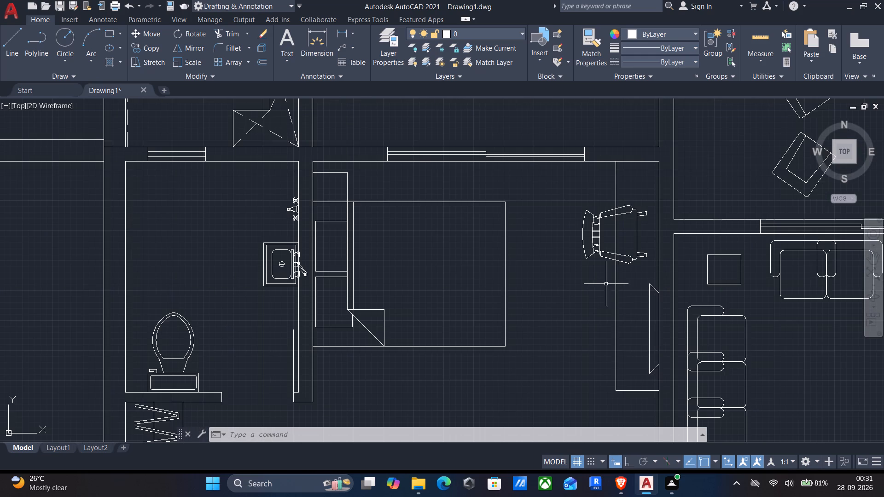
click(635, 279)
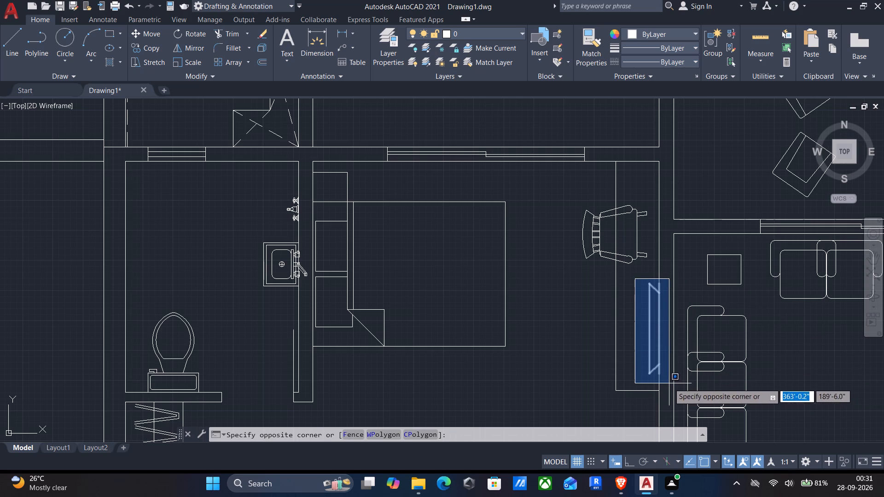
click(669, 382)
key(c)
key(o)
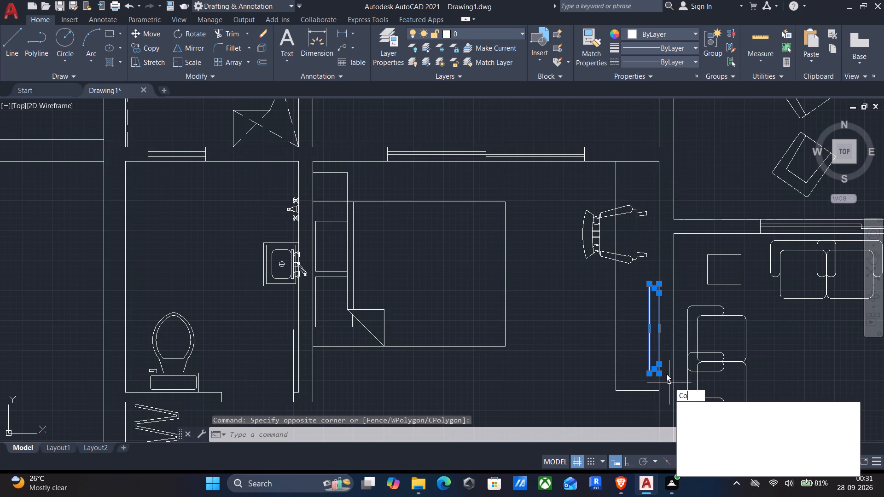
key(Return)
scroll(660, 351, up, 1)
click(655, 314)
scroll(573, 306, down, 2)
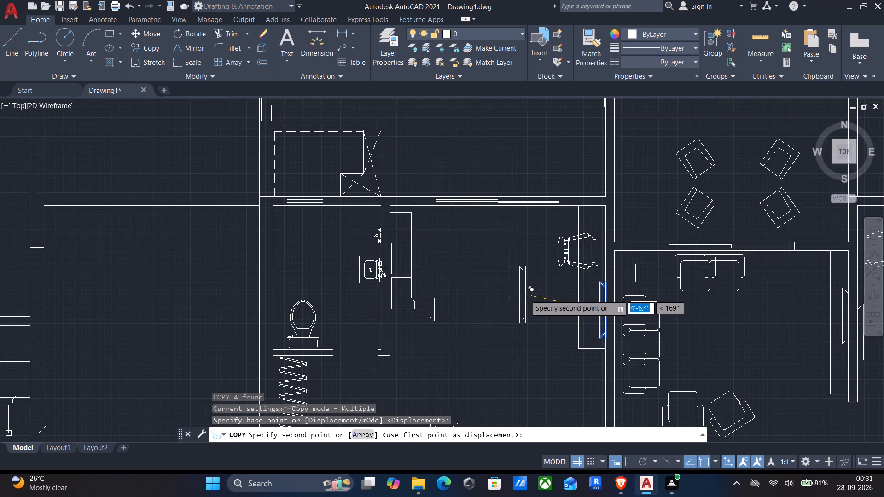
middle_drag(525, 295, 618, 290)
scroll(620, 290, down, 1)
middle_drag(437, 258, 627, 293)
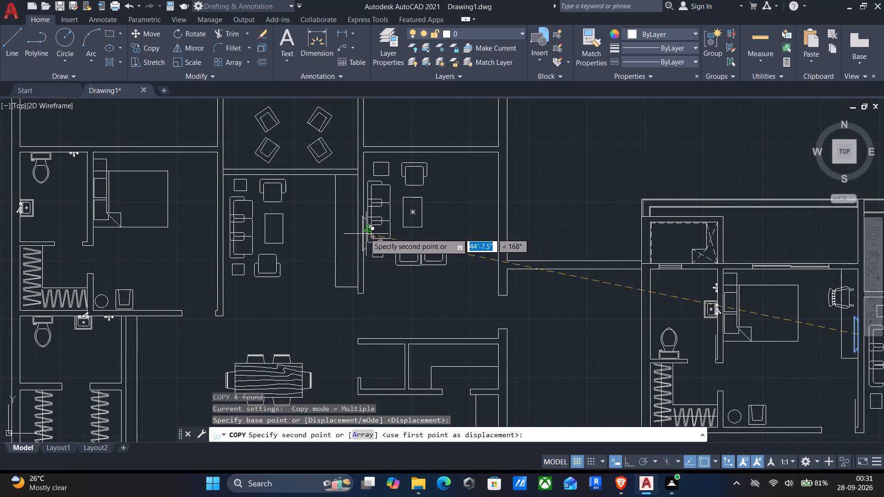
scroll(357, 231, up, 1)
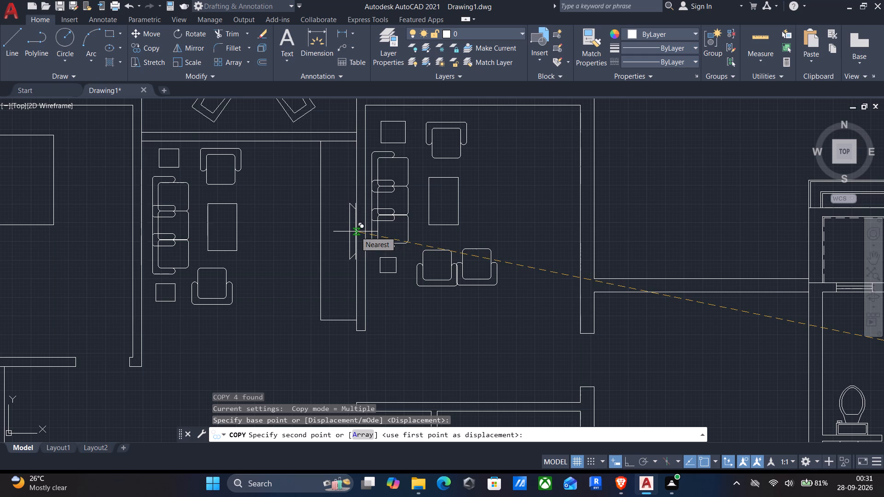
click(355, 231)
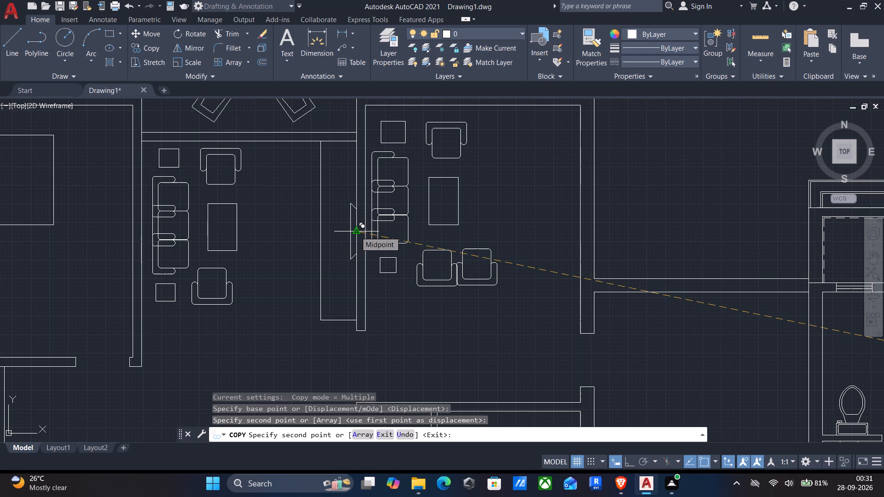
Place a second copy of the TV on the east room's east wall, facing the three-seat sofa.
scroll(355, 231, down, 1)
middle_drag(412, 241, 379, 256)
scroll(379, 256, down, 1)
scroll(425, 241, up, 3)
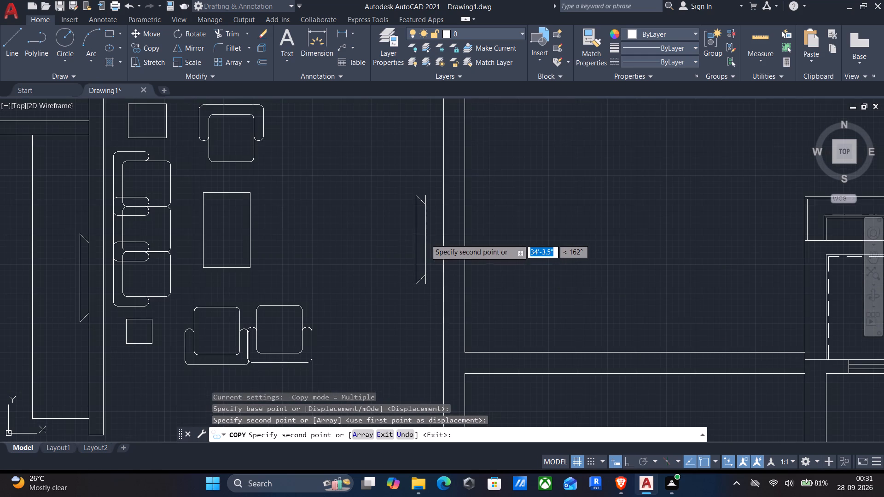
click(441, 238)
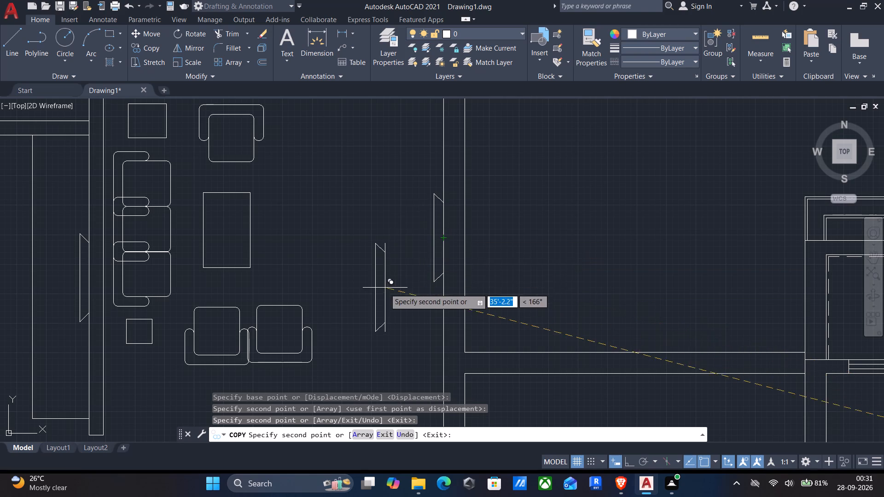
middle_drag(384, 289, 466, 266)
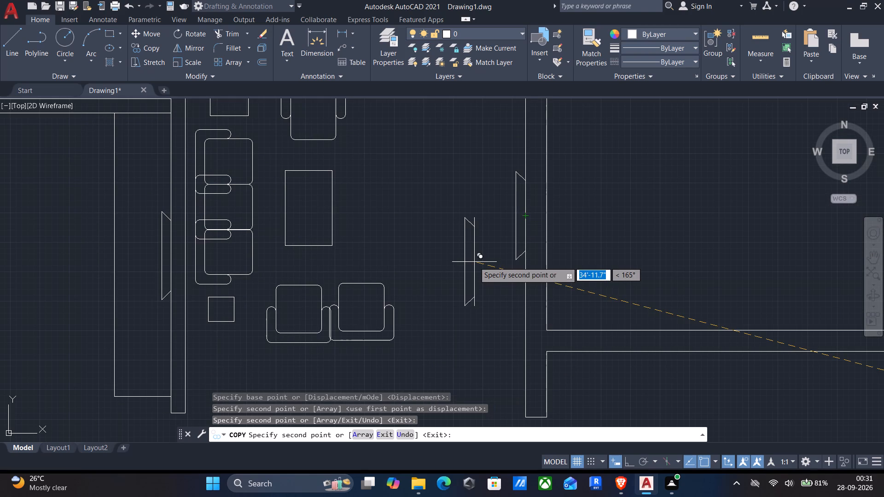
key(Escape)
Draw a short line across the thickness of the wall connecting the two plans, at its midpoint.
scroll(463, 284, down, 2)
middle_drag(467, 280, 475, 288)
middle_drag(296, 230, 392, 263)
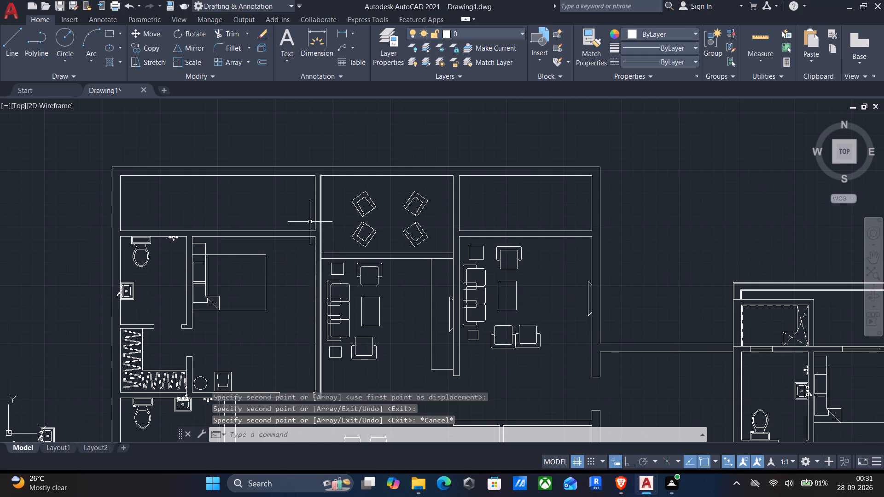
middle_drag(285, 232, 351, 231)
scroll(339, 267, down, 1)
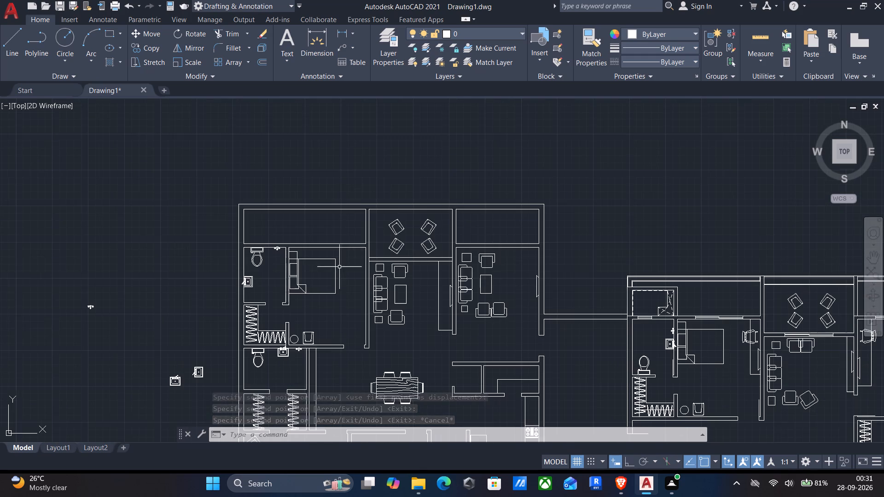
middle_drag(339, 267, 341, 251)
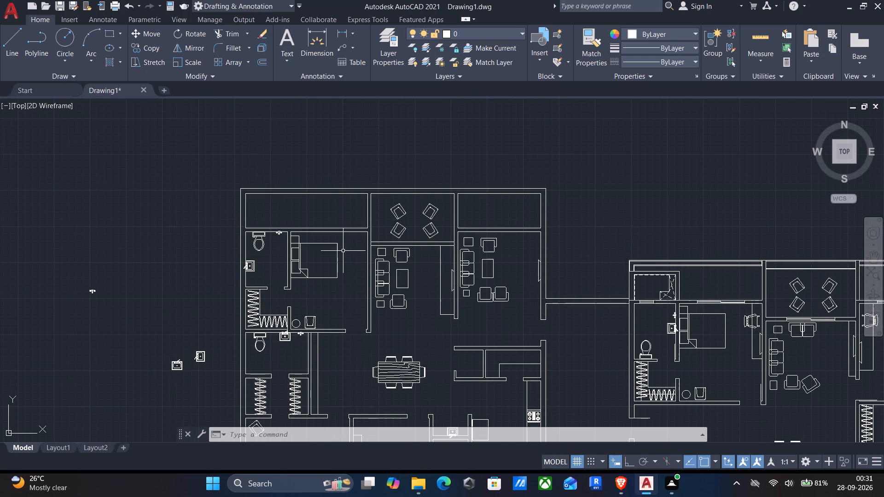
scroll(333, 264, down, 1)
key(l)
key(Return)
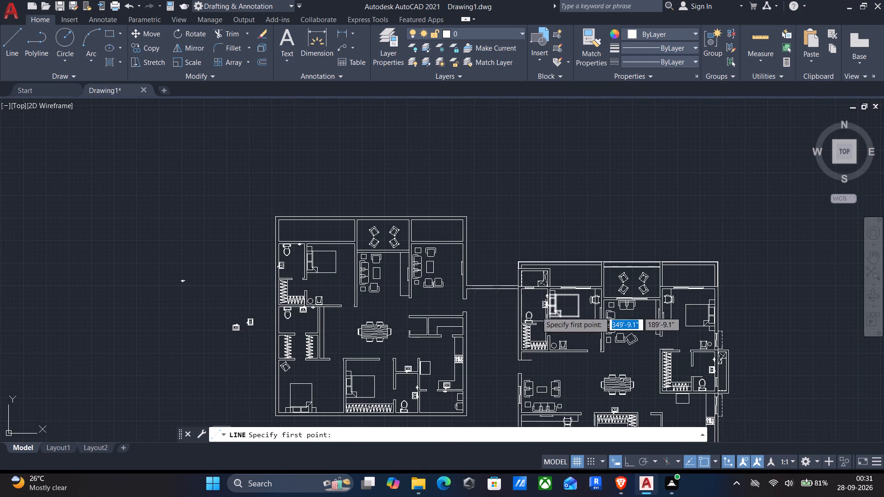
scroll(485, 291, up, 2)
click(500, 281)
scroll(500, 281, up, 1)
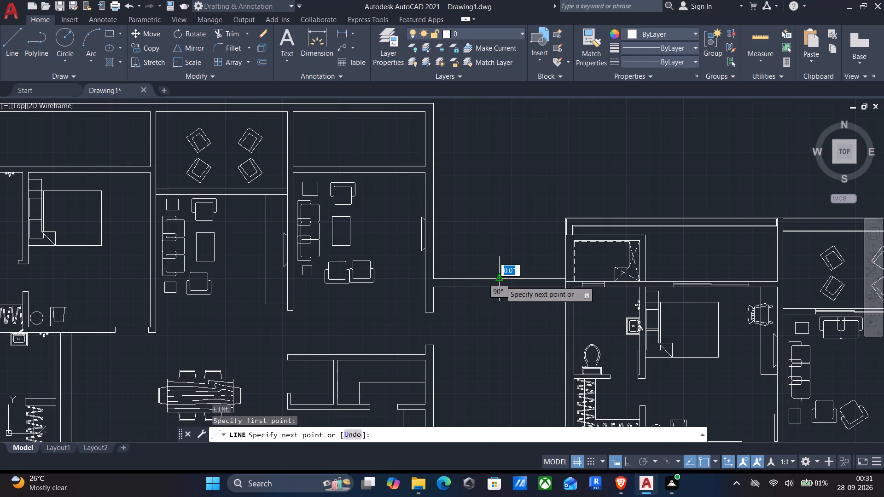
scroll(500, 281, up, 2)
click(490, 309)
key(Return)
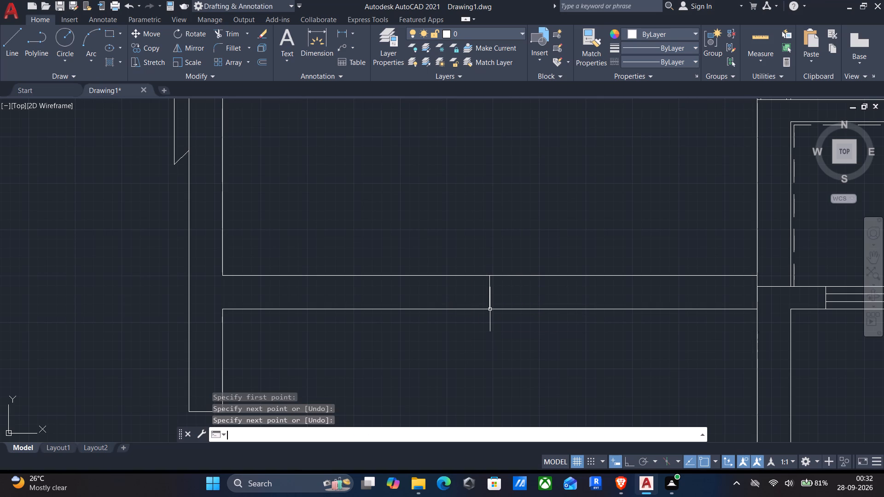
With Ortho on, draw a vertical line across the east room's north wall, starting at the midpoint of its upper edge.
scroll(488, 313, down, 1)
middle_drag(487, 315, 563, 370)
scroll(564, 370, down, 2)
middle_drag(461, 308, 479, 317)
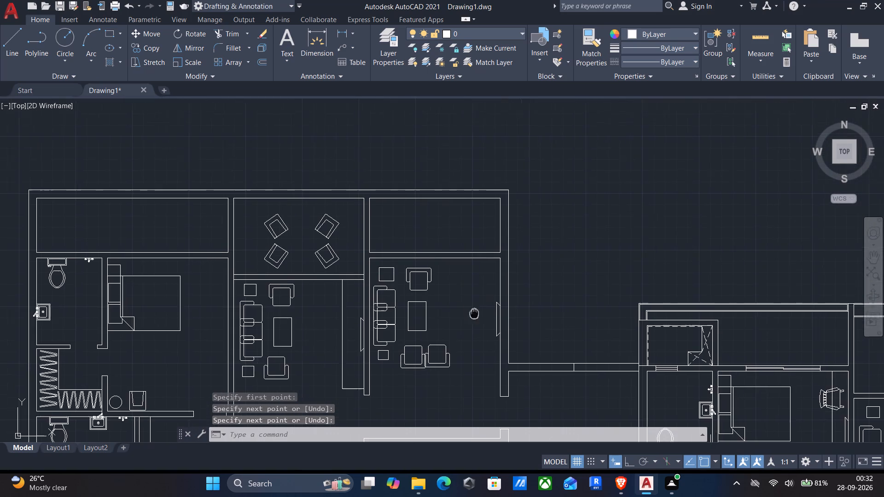
middle_drag(479, 317, 485, 321)
key(F8)
key(Return)
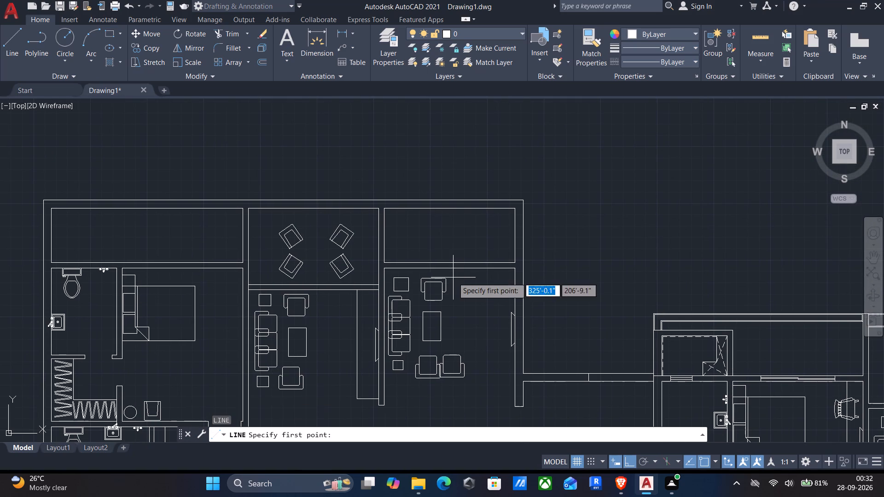
scroll(450, 274, up, 3)
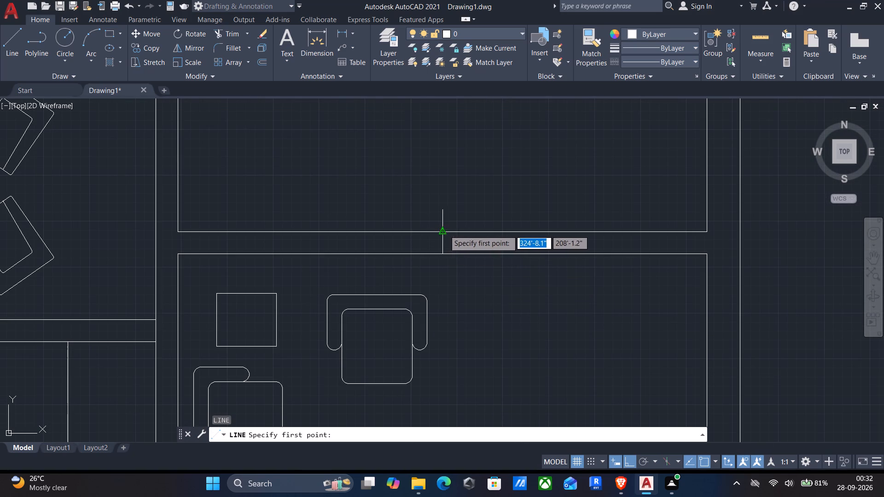
click(441, 230)
click(443, 260)
key(Return)
Trim the part of the midpoint line that overshoots below the east room's north wall.
scroll(436, 265, down, 2)
scroll(430, 299, up, 3)
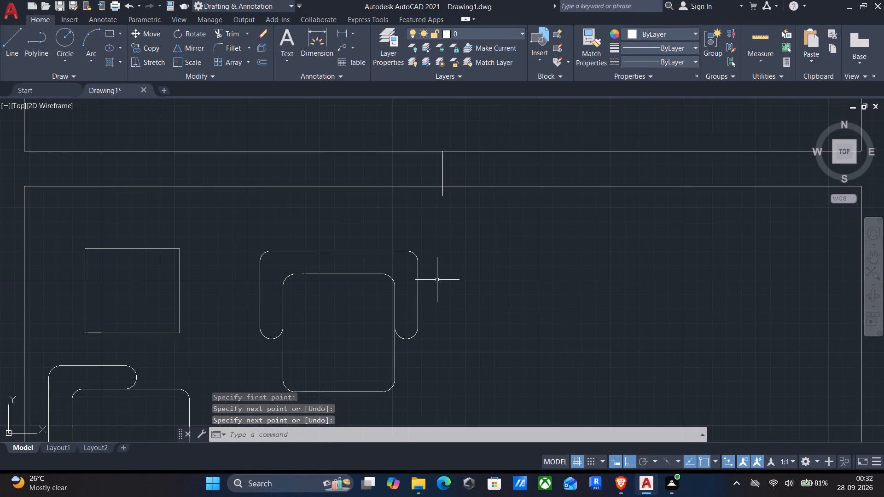
key(t)
key(r)
key(Return)
scroll(433, 195, up, 3)
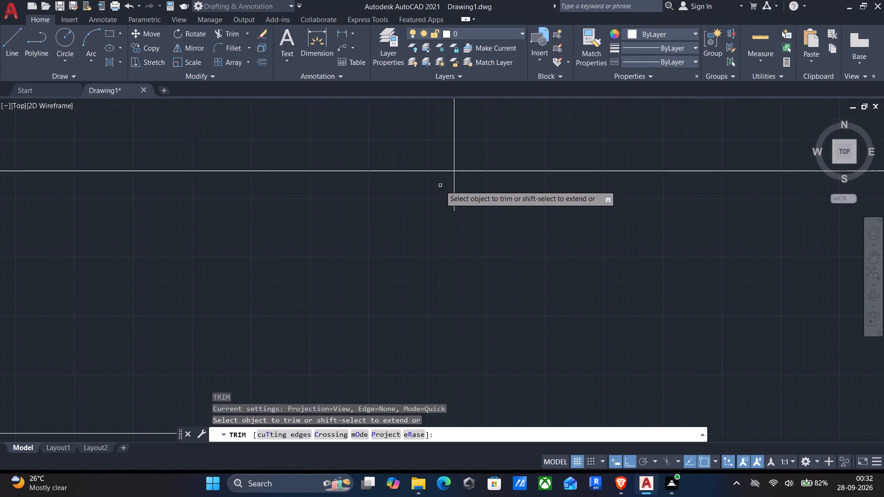
drag(432, 202, 486, 198)
scroll(486, 197, down, 3)
key(Return)
Draw a vertical line across the wall between the four-chair balcony and the middle living room, at the wall's midpoint.
click(15, 33)
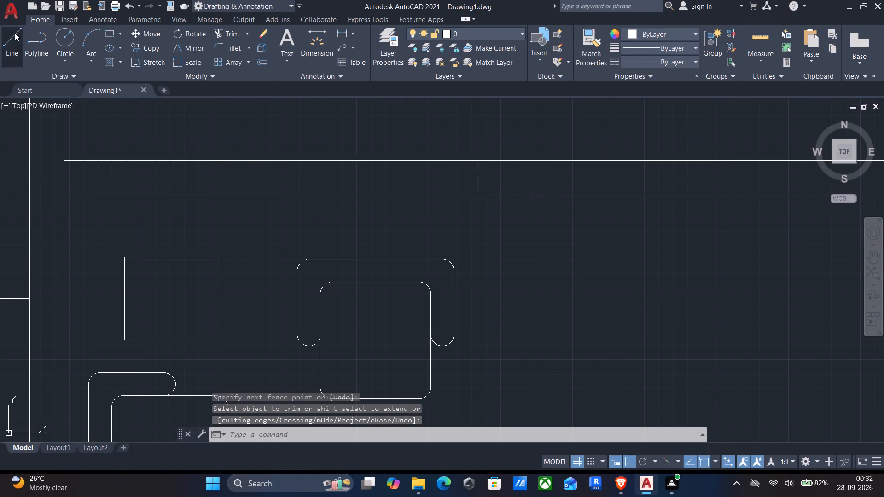
scroll(85, 130, down, 3)
middle_drag(285, 202, 456, 208)
middle_drag(247, 227, 366, 237)
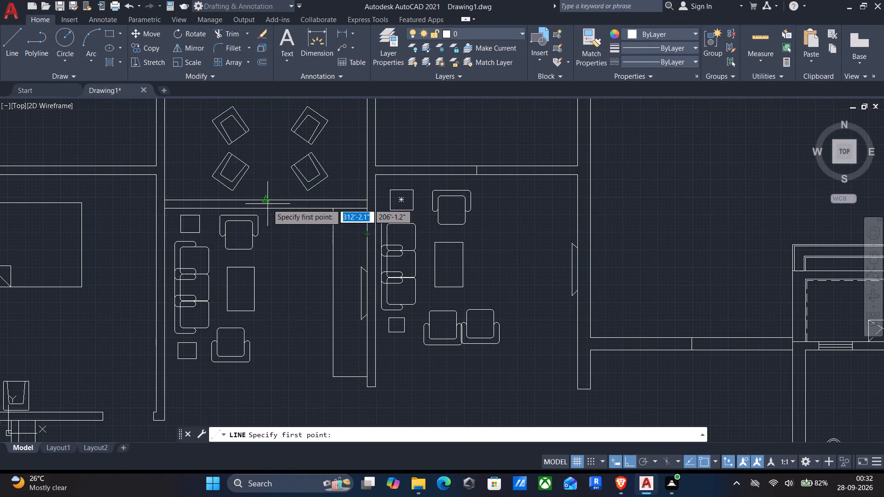
click(263, 207)
scroll(263, 199, up, 3)
click(267, 207)
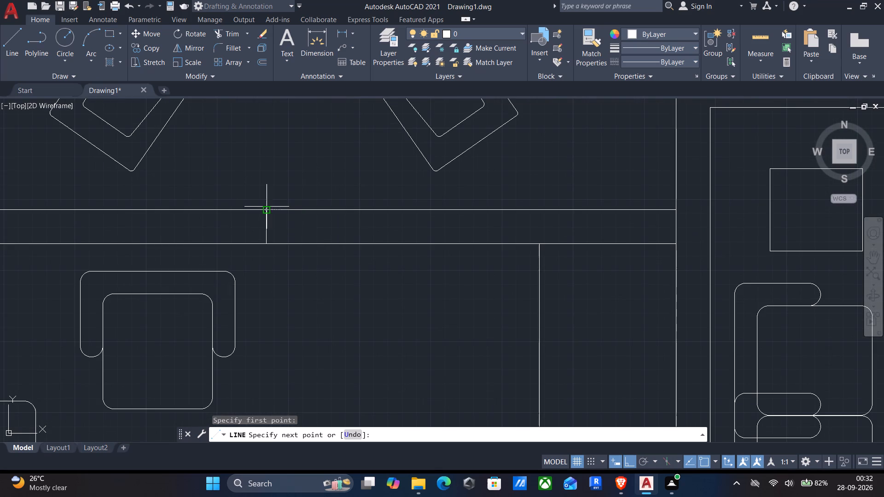
key(Return)
Draw a vertical line about 4.8" long across the northwest bedroom's north wall, at the wall's midpoint.
scroll(271, 217, down, 2)
middle_drag(275, 257, 458, 249)
scroll(458, 249, down, 2)
scroll(306, 227, up, 3)
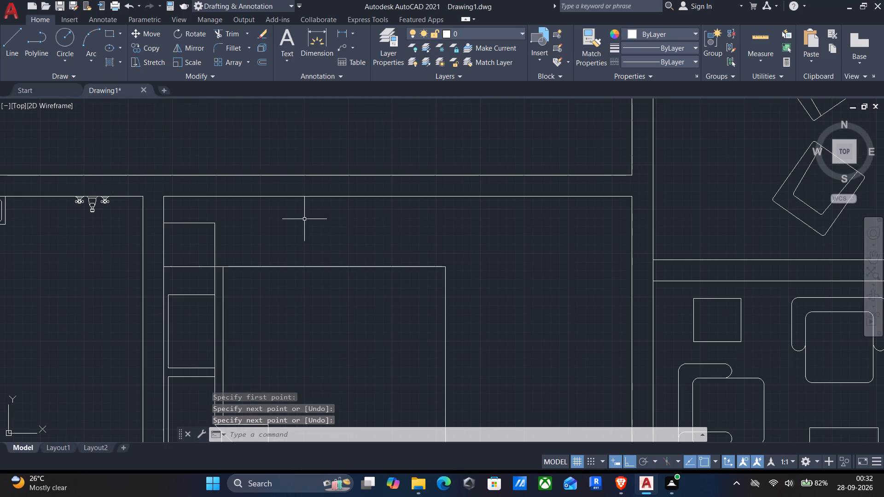
key(Return)
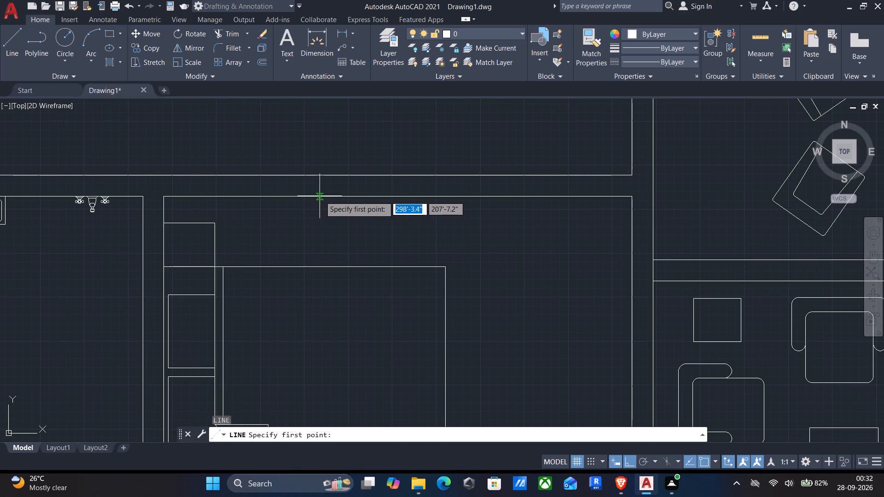
click(395, 198)
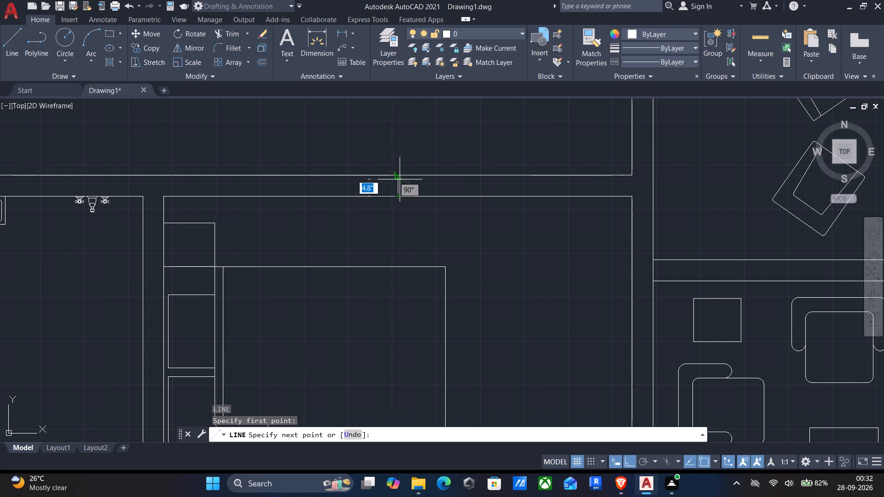
click(400, 177)
key(Return)
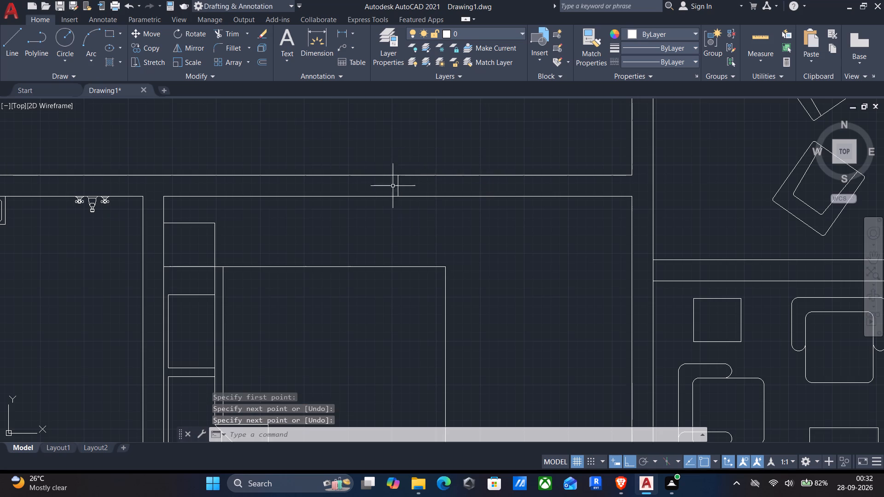
Move the northwest bathroom's wash basin straight south along the west wall, below its current position.
scroll(389, 193, down, 3)
middle_drag(323, 283, 409, 266)
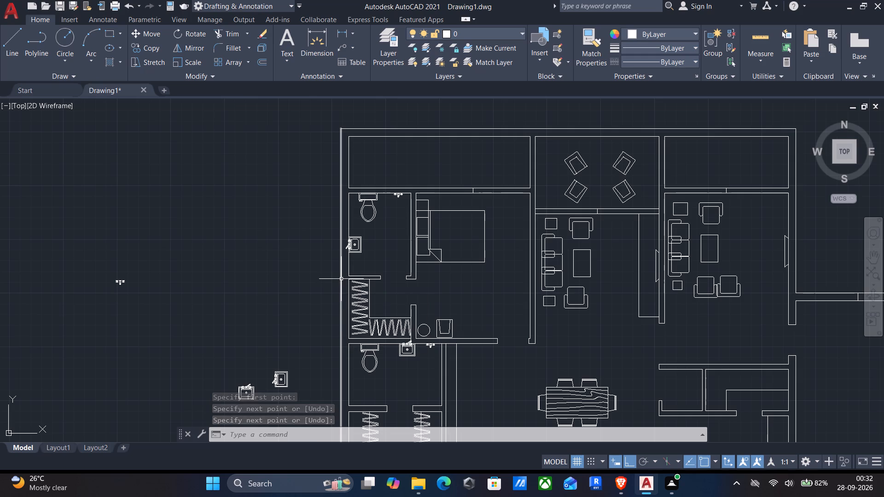
middle_drag(341, 278, 378, 293)
middle_drag(379, 291, 390, 313)
scroll(395, 277, up, 1)
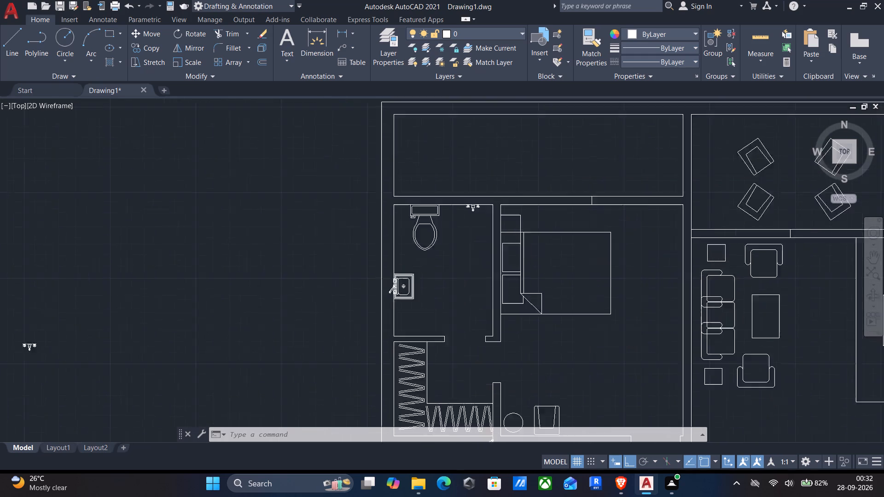
scroll(395, 276, up, 2)
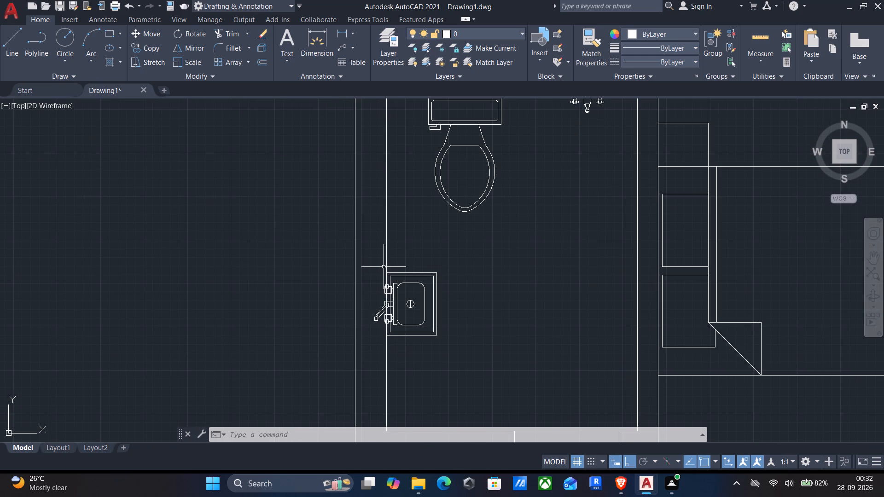
scroll(384, 304, down, 2)
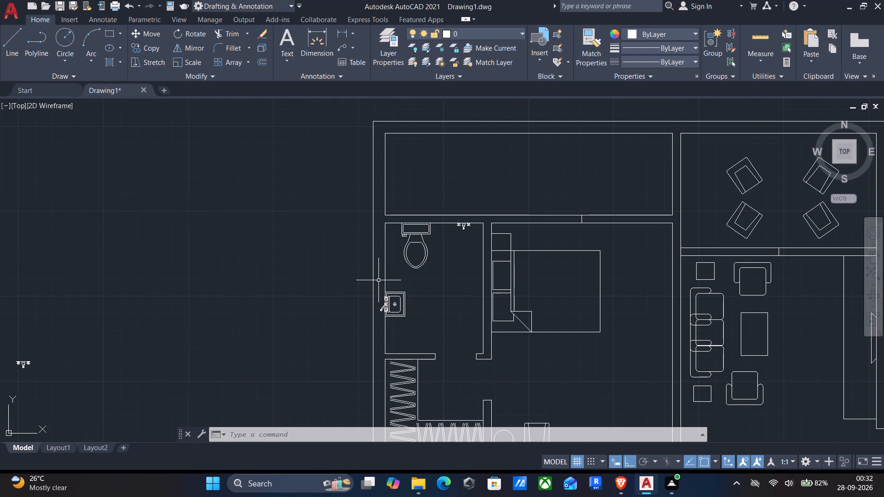
scroll(377, 276, up, 2)
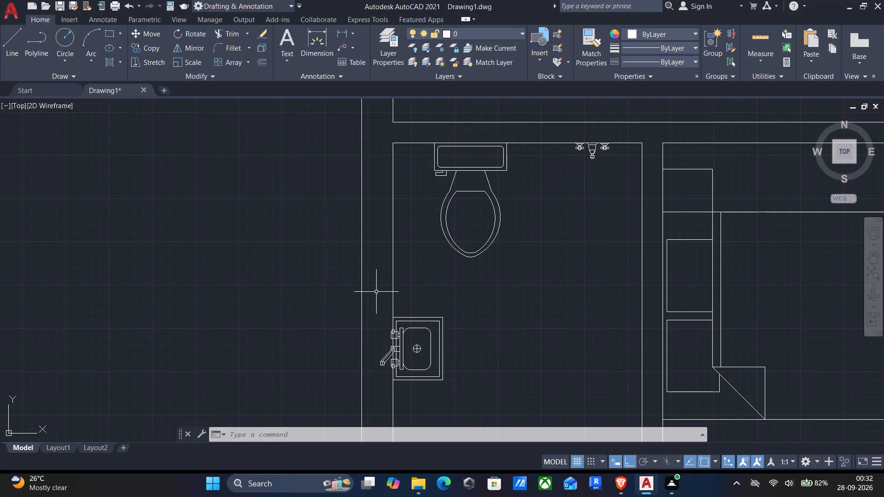
click(376, 292)
scroll(393, 361, down, 2)
click(420, 391)
key(m)
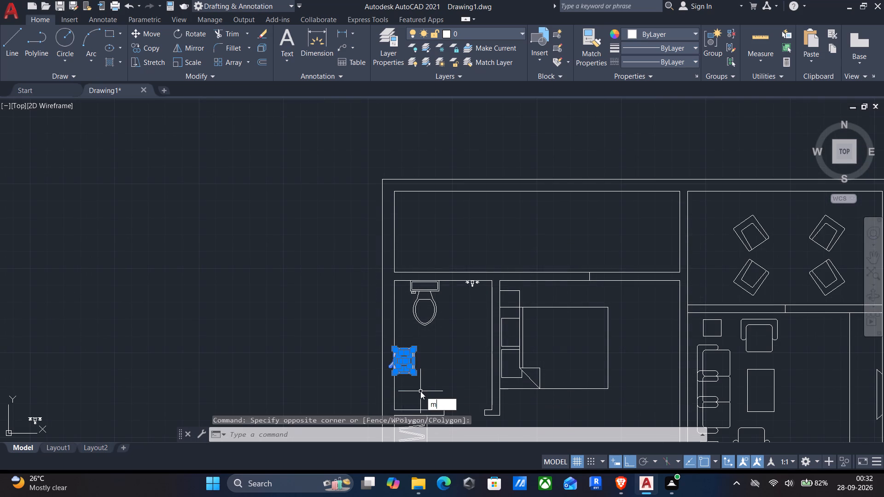
key(Return)
middle_drag(416, 398, 457, 294)
scroll(422, 290, up, 2)
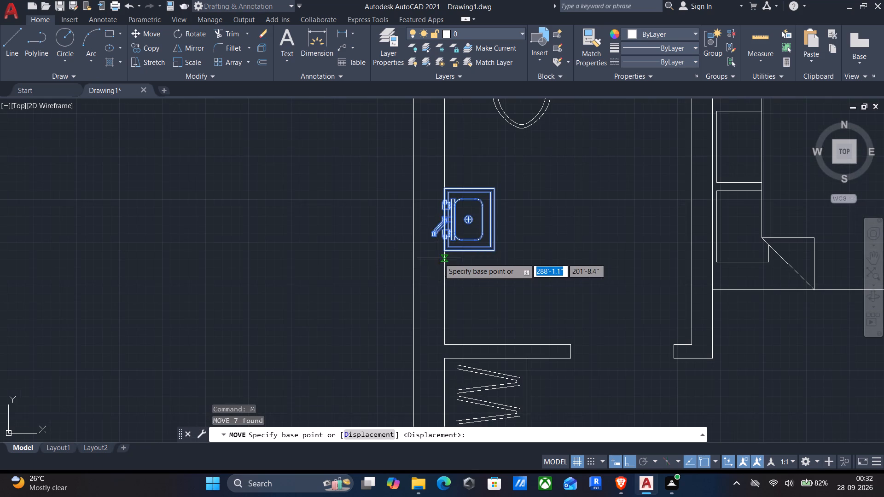
scroll(442, 255, up, 3)
click(445, 239)
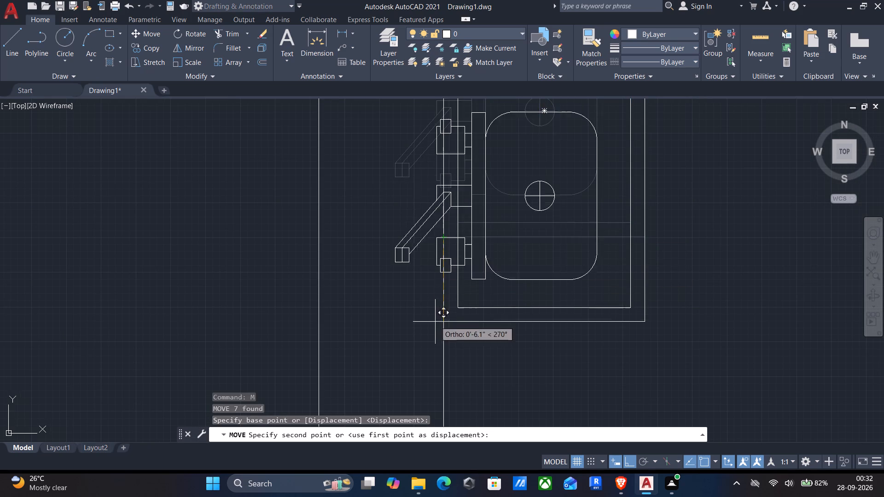
click(439, 369)
scroll(430, 341, down, 2)
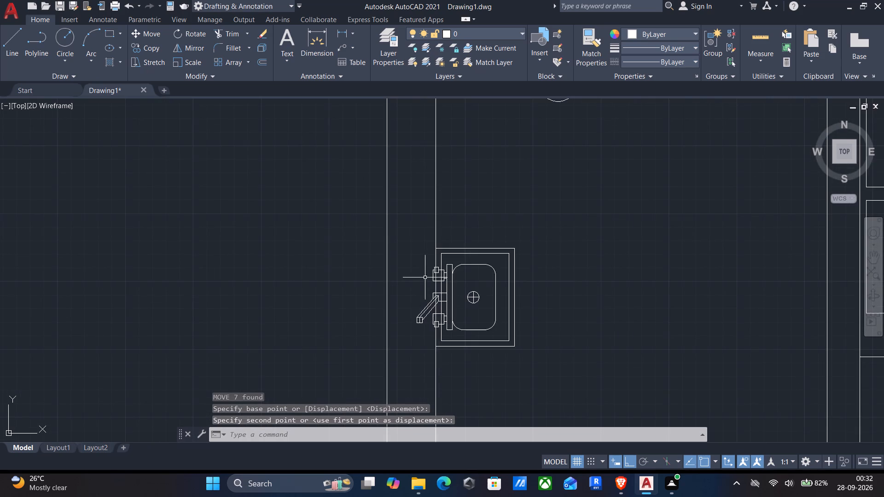
Draw a horizontal line across the northwest bathroom's west exterior wall, just north of the wash basin.
middle_drag(422, 242, 442, 295)
key(l)
key(Return)
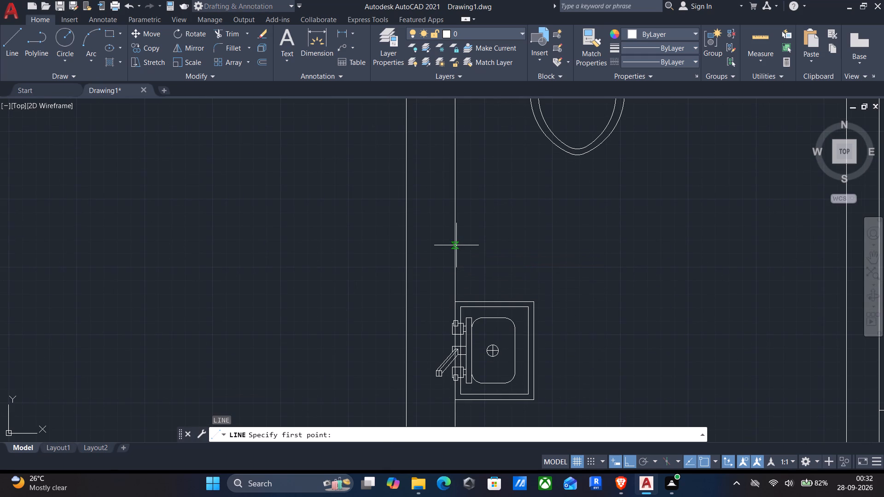
click(454, 269)
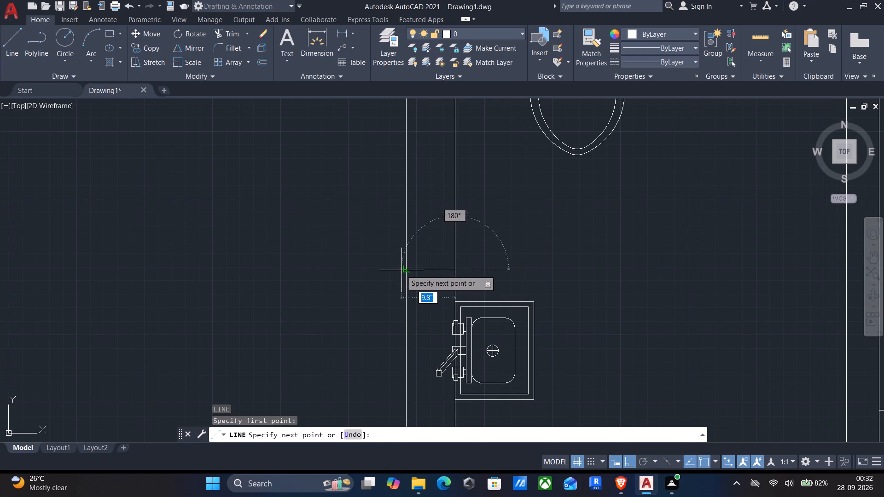
click(401, 270)
key(Return)
Draw a horizontal line about 9" long across the west exterior wall of the next bathroom south, just below its northwest corner.
scroll(403, 269, down, 2)
middle_drag(405, 302, 442, 246)
scroll(442, 246, down, 1)
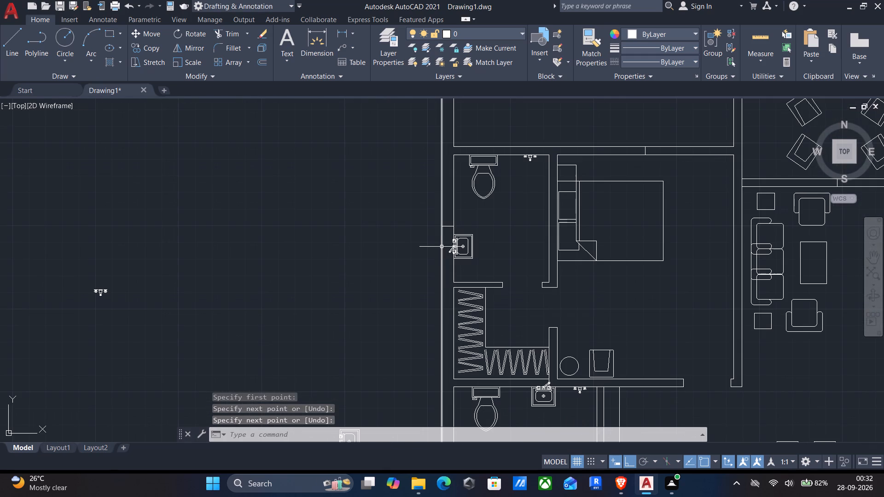
scroll(436, 267, down, 1)
middle_drag(428, 295, 479, 159)
scroll(500, 208, up, 2)
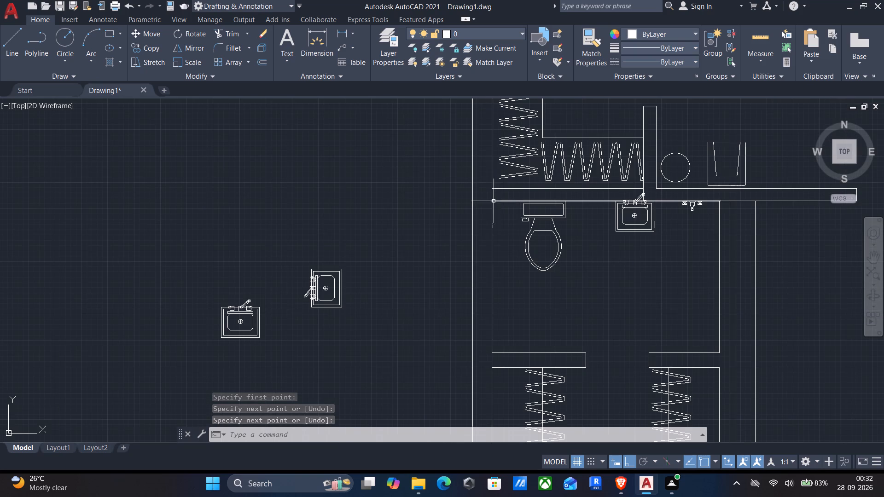
scroll(491, 201, up, 2)
key(Return)
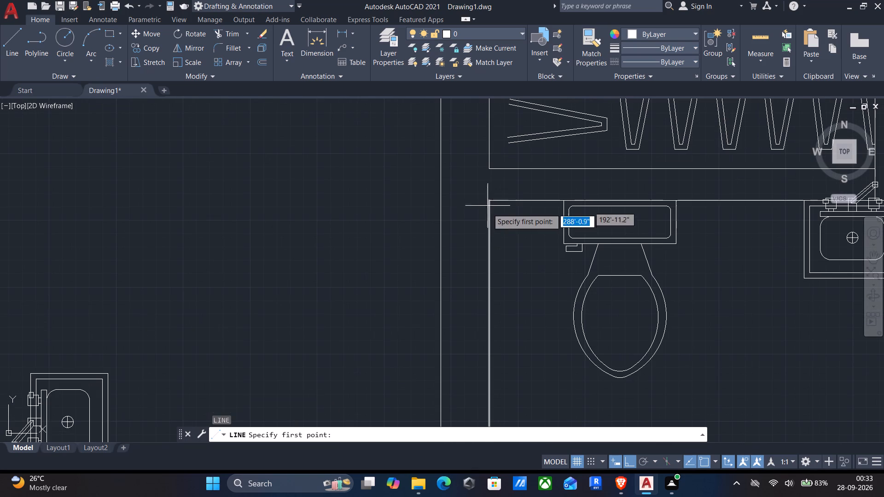
click(493, 229)
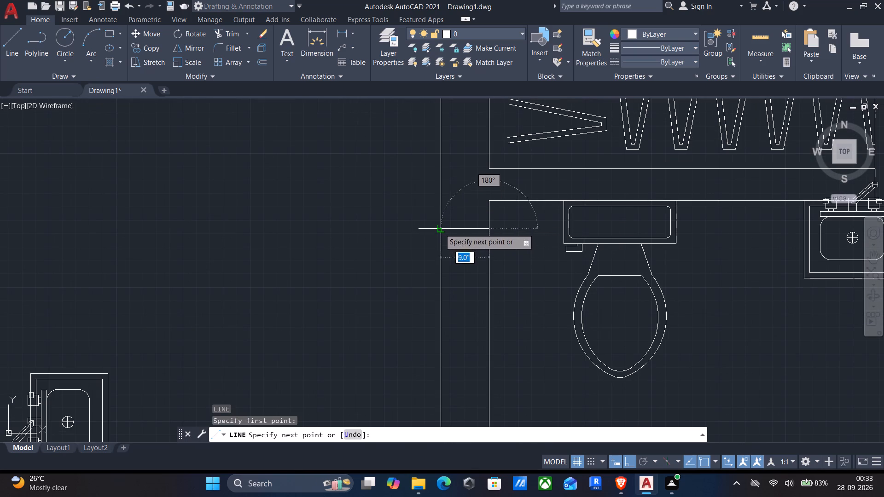
click(440, 229)
key(Return)
Draw a horizontal line across the southwest bedroom's west exterior wall, beside the angled armchair near the north corner.
scroll(441, 234, down, 2)
middle_drag(447, 273, 496, 150)
scroll(497, 146, down, 1)
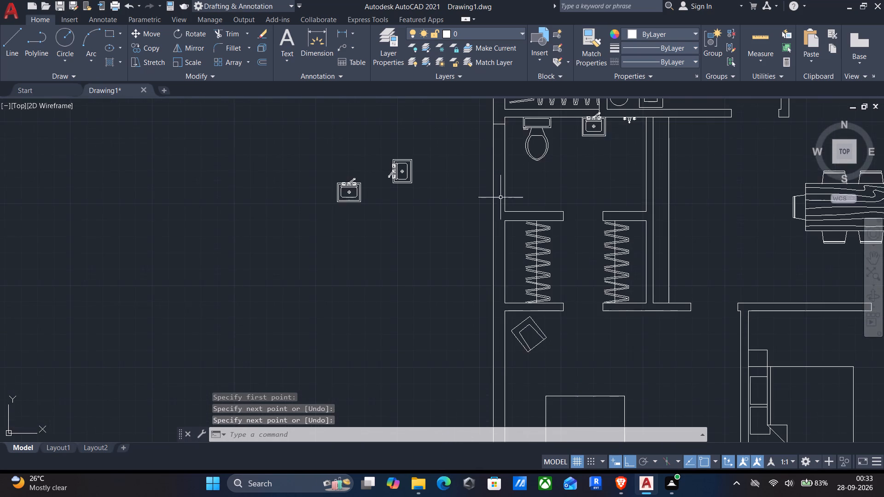
middle_drag(494, 276, 505, 200)
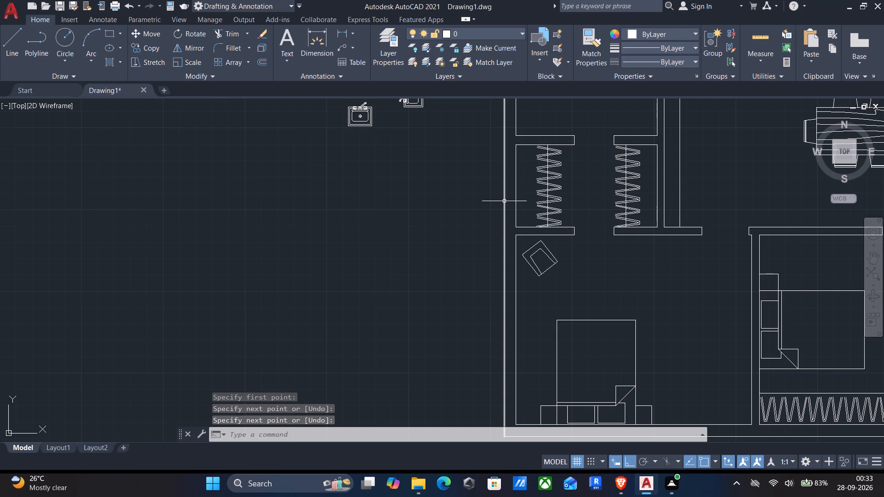
middle_drag(480, 250, 495, 183)
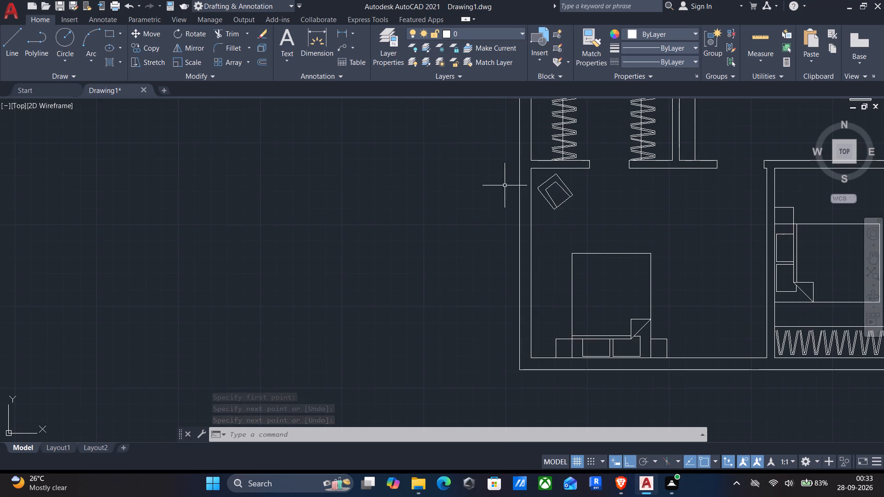
key(Return)
scroll(520, 197, up, 2)
click(547, 189)
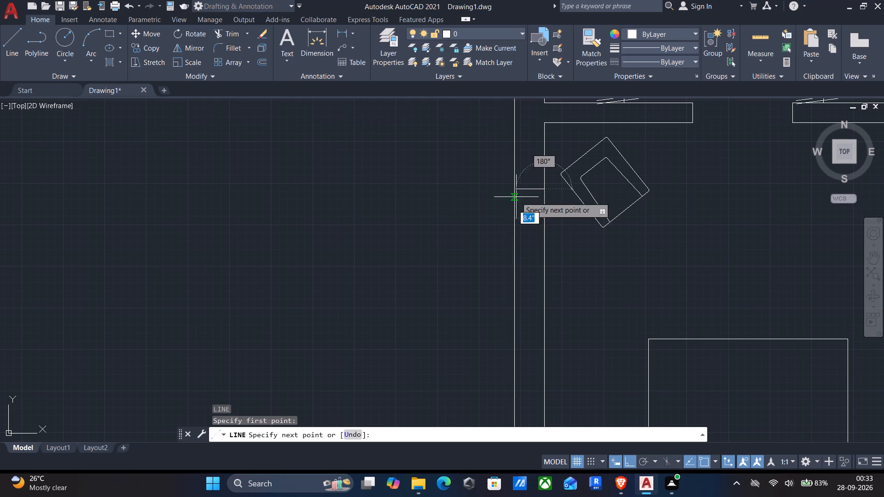
click(512, 189)
key(Return)
Draw a vertical line across the southwest bedroom's south exterior wall, just west of its southeast corner.
scroll(512, 203, down, 2)
middle_drag(520, 243, 512, 188)
scroll(511, 186, down, 1)
middle_drag(525, 255, 520, 256)
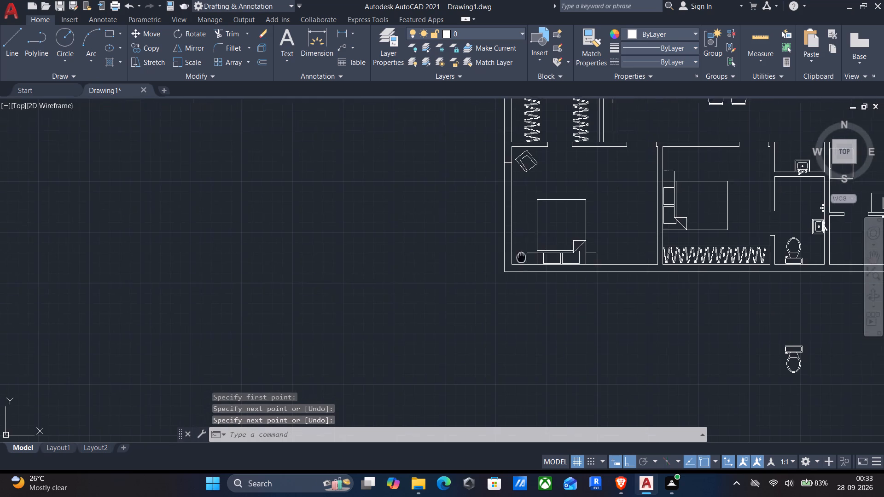
middle_drag(520, 256, 391, 143)
scroll(385, 139, down, 1)
middle_drag(476, 216, 451, 326)
scroll(435, 260, up, 6)
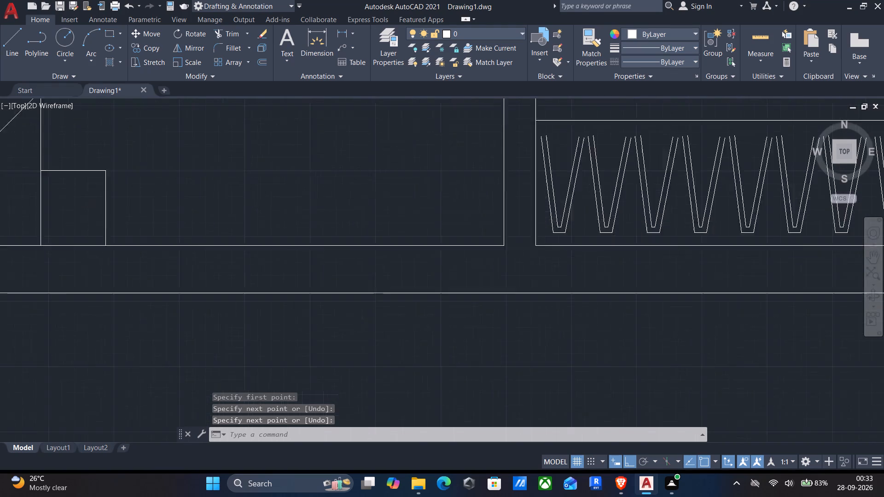
key(Return)
click(479, 242)
click(475, 321)
key(Return)
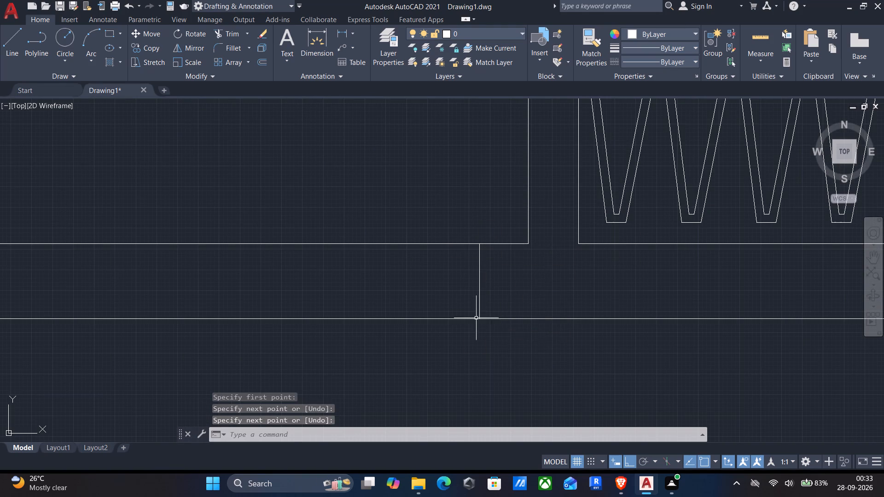
Draw a vertical line across the middle bedroom's south exterior wall, beneath the wardrobe's easternmost hanger.
scroll(477, 318, down, 3)
middle_drag(499, 321, 442, 318)
middle_drag(510, 308, 418, 315)
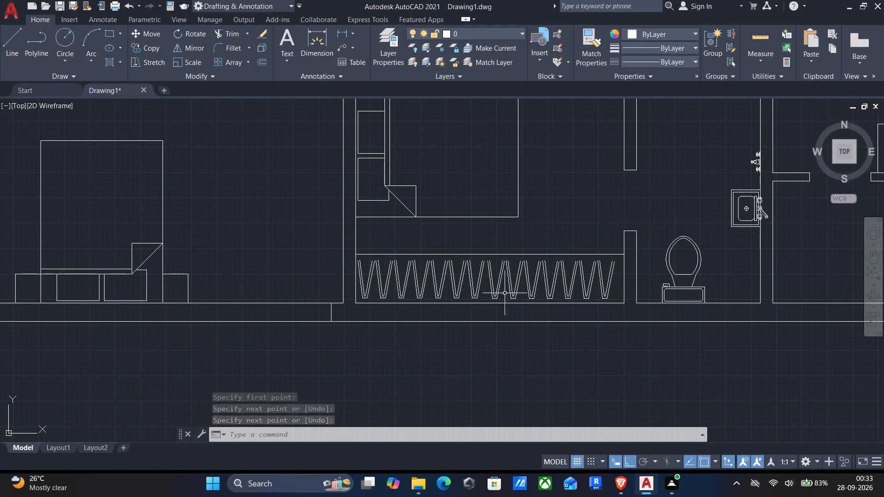
key(Return)
scroll(605, 312, up, 3)
click(589, 289)
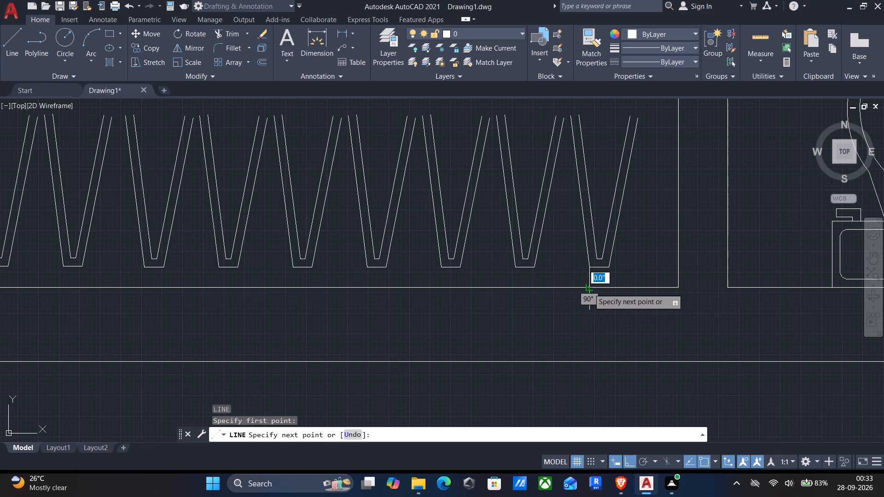
click(590, 364)
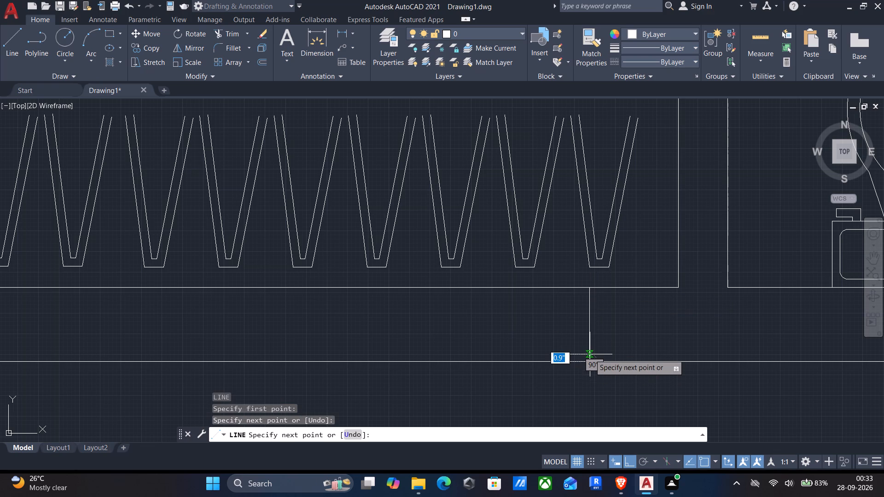
key(Return)
Draw a vertical line across the south bathroom's exterior wall, between the toilet and the room's southeast corner.
scroll(590, 353, down, 2)
middle_drag(595, 357, 457, 347)
scroll(465, 348, down, 1)
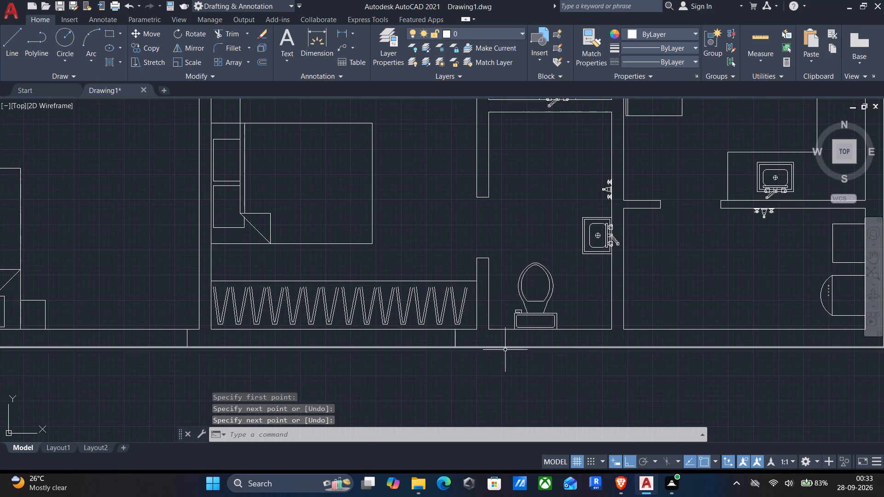
scroll(614, 341, up, 1)
middle_drag(612, 341, 508, 318)
scroll(491, 310, up, 2)
key(Return)
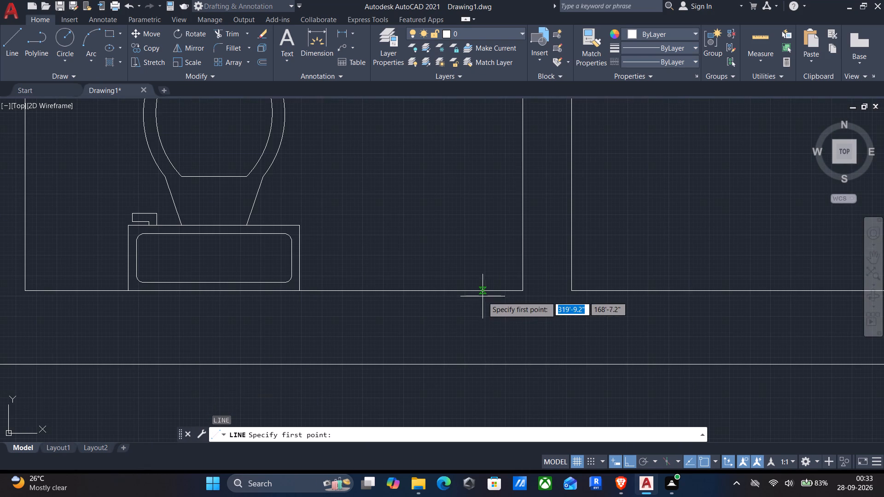
click(482, 291)
click(483, 369)
key(Return)
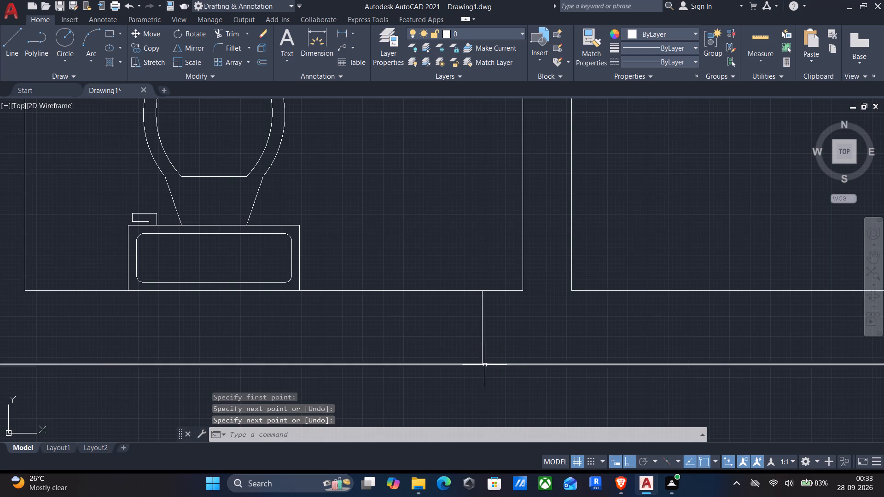
Draw a vertical line across the wall between the kitchen and the utility room, east of the kitchen sink.
scroll(486, 366, down, 2)
middle_drag(492, 366, 176, 325)
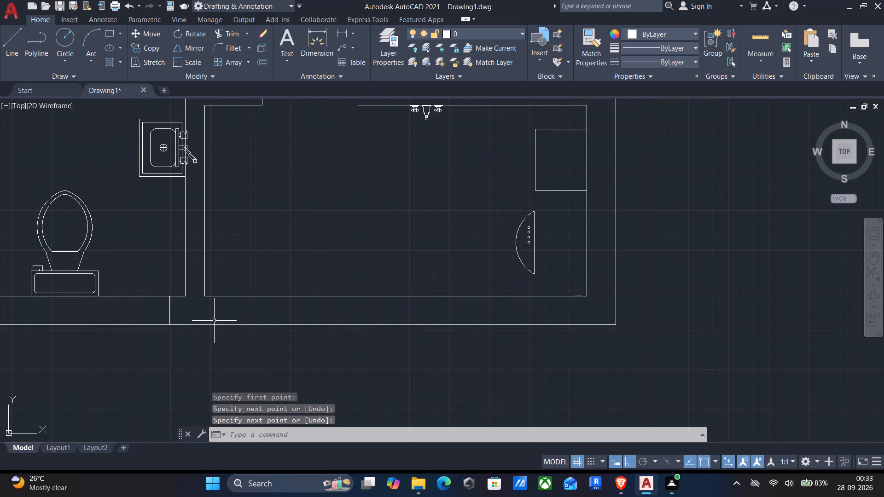
middle_drag(317, 328, 130, 322)
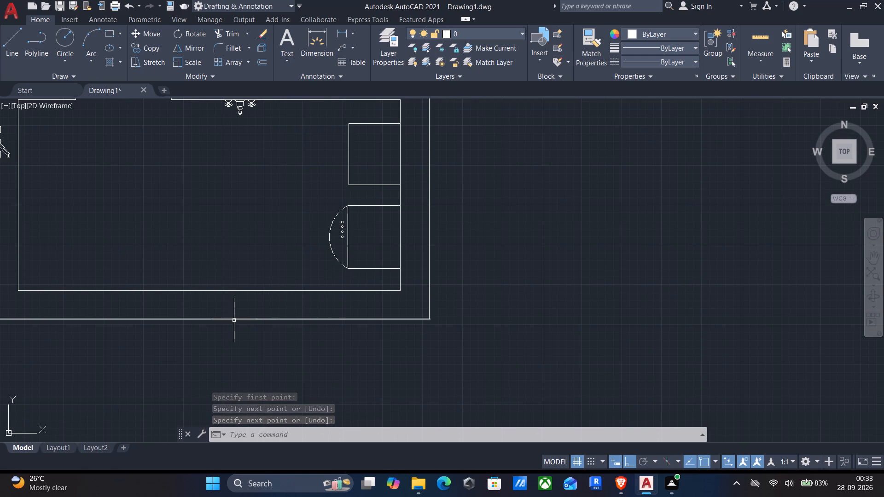
middle_drag(238, 320, 286, 345)
middle_drag(301, 337, 301, 337)
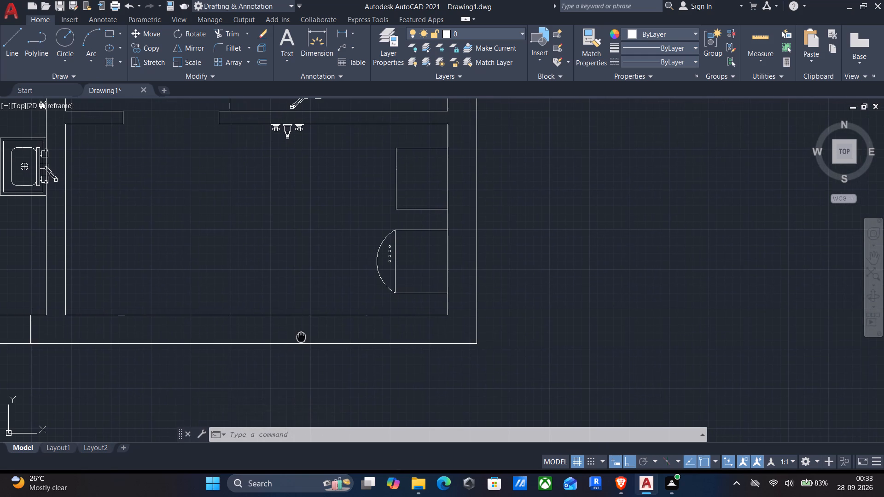
middle_drag(301, 337, 331, 339)
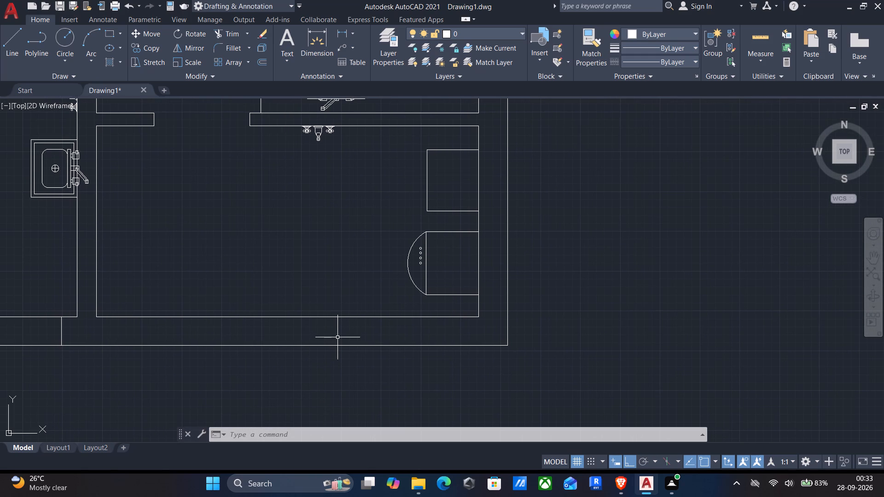
middle_drag(310, 290, 326, 425)
scroll(431, 255, up, 3)
key(Return)
click(390, 225)
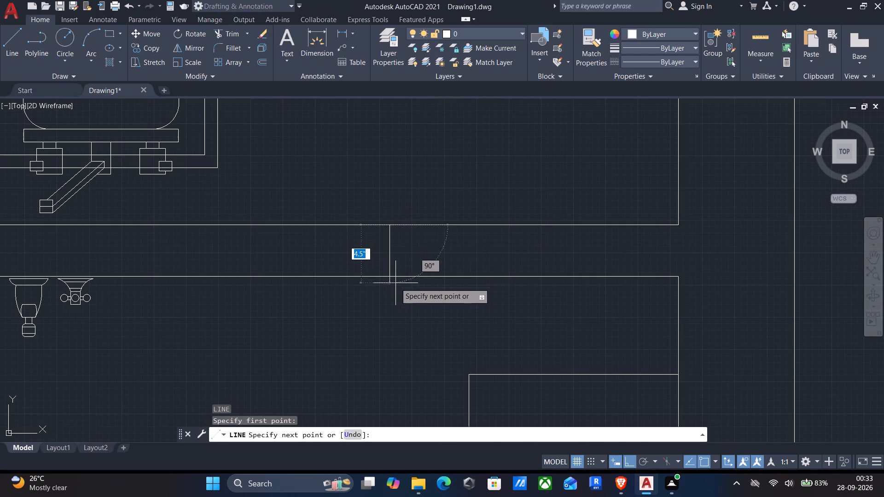
click(386, 278)
key(Return)
Offset the vertical line in the wall between the kitchen and utility room 1'3" to the east and 1'3" to the west.
scroll(388, 286, down, 4)
middle_drag(389, 314, 521, 228)
scroll(522, 227, down, 1)
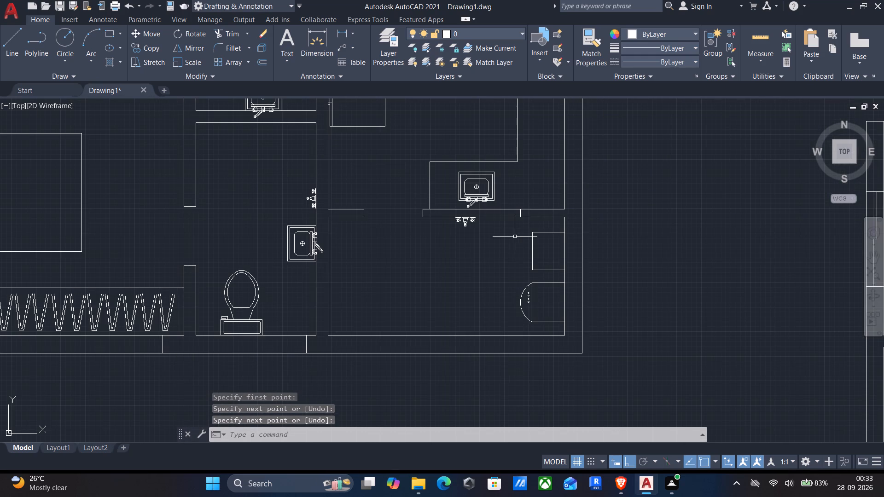
key(o)
key(Return)
scroll(501, 213, up, 2)
click(548, 221)
click(579, 208)
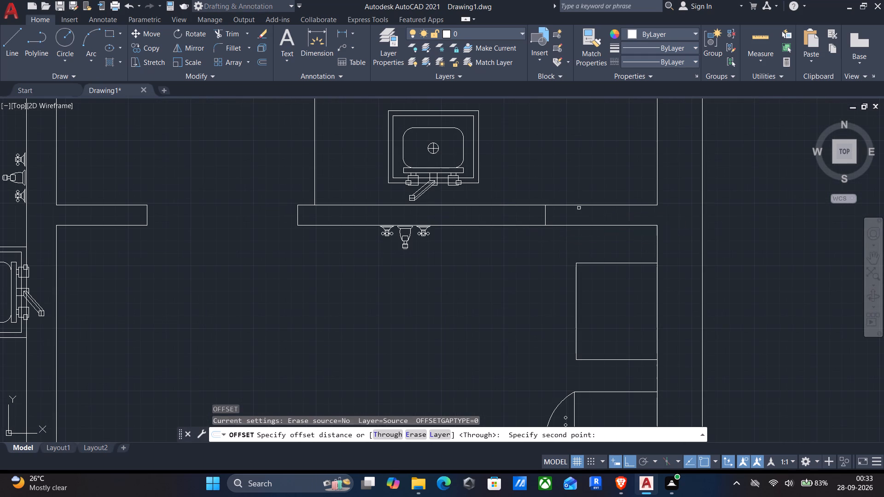
click(543, 217)
click(547, 214)
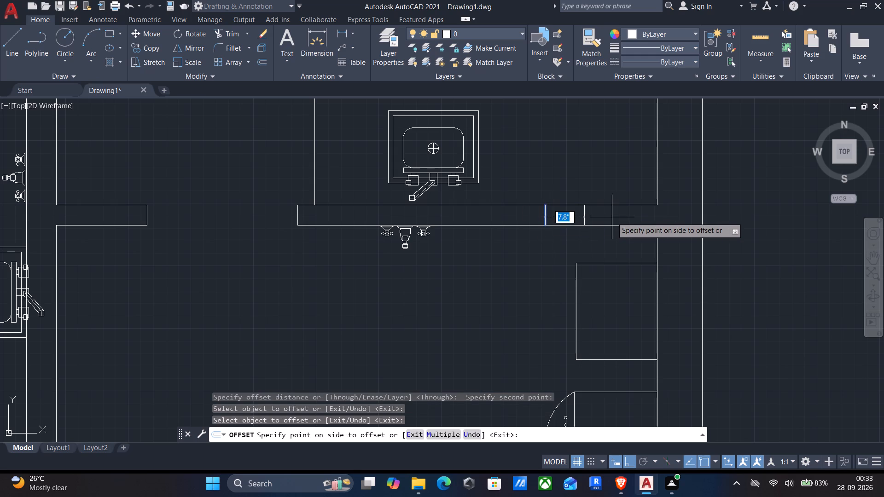
text(1'3")
key(Return)
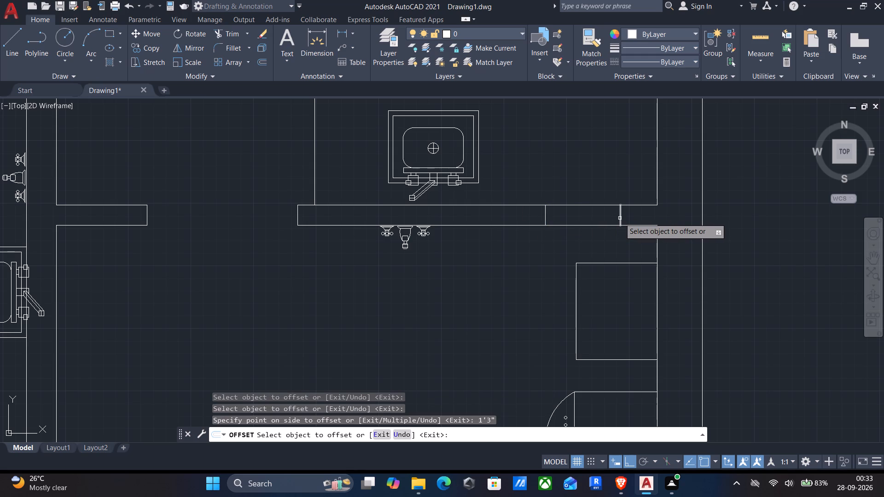
click(547, 216)
text(1'3")
key(Return)
Offset the vertical line in the south bathroom's exterior wall 2' to the west.
scroll(538, 227, down, 2)
middle_drag(534, 256, 551, 225)
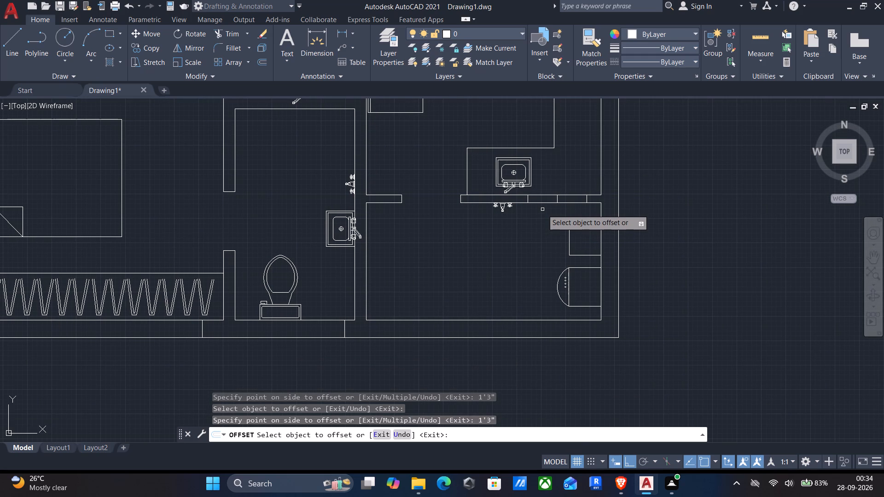
middle_drag(515, 250, 573, 192)
click(404, 268)
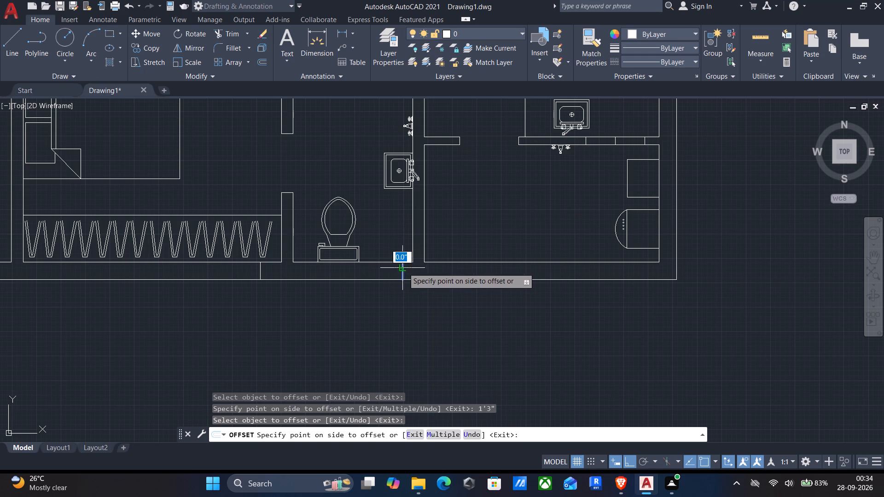
key(2)
key(apostrophe)
key(Return)
Offset the vertical line in the middle bedroom's south exterior wall 2' to the west, and offset that copy another 2' west.
click(261, 271)
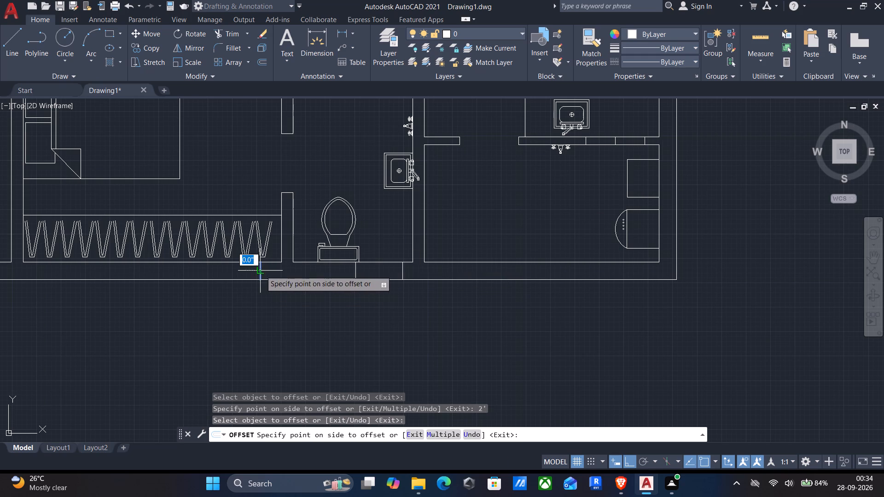
key(2)
key(apostrophe)
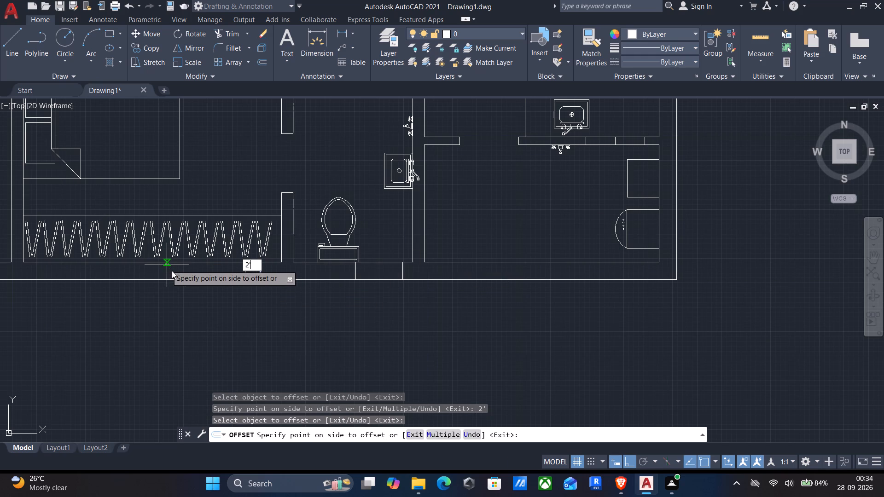
key(Return)
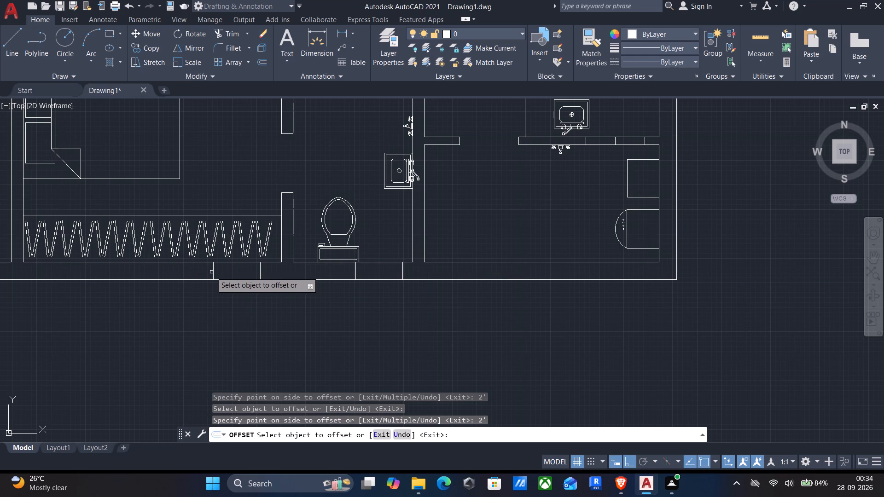
click(214, 270)
key(2)
key(apostrophe)
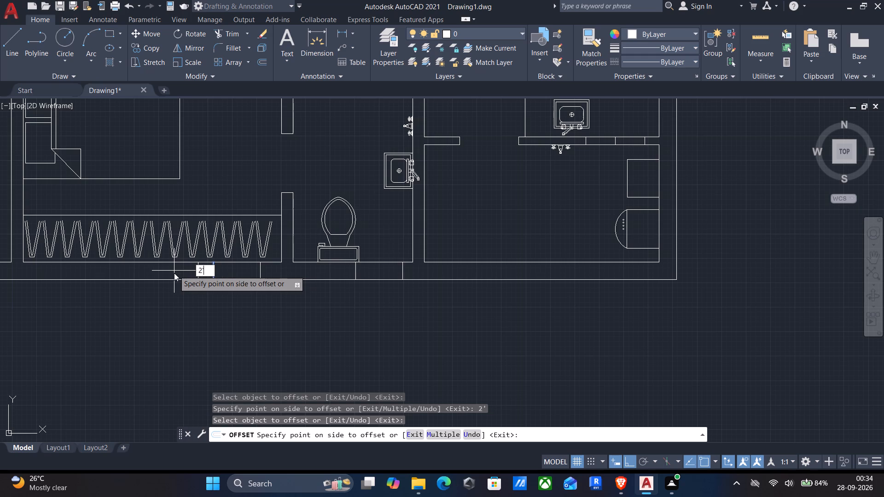
key(Return)
Offset the vertical line in the southwest bedroom's south exterior wall 2' to the west, and offset that copy another 2' west.
scroll(176, 295, down, 1)
middle_drag(177, 296, 523, 323)
click(412, 308)
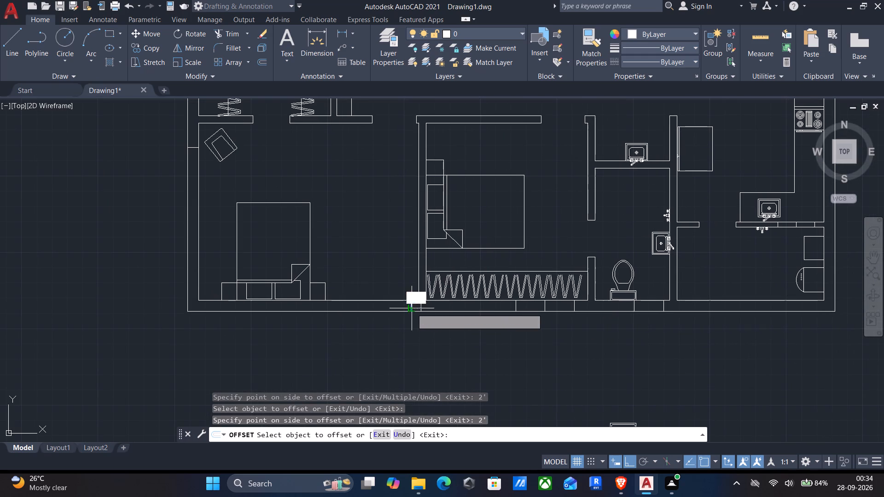
text(2')
key(Return)
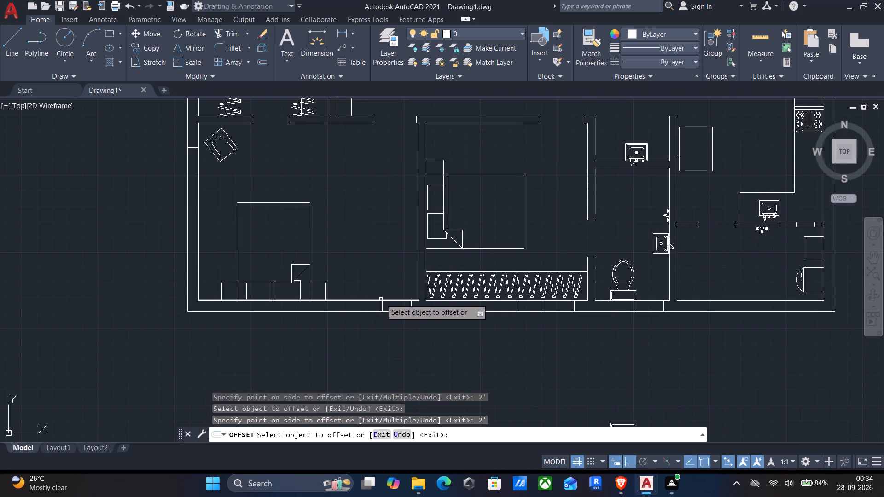
click(383, 307)
key(2)
key(apostrophe)
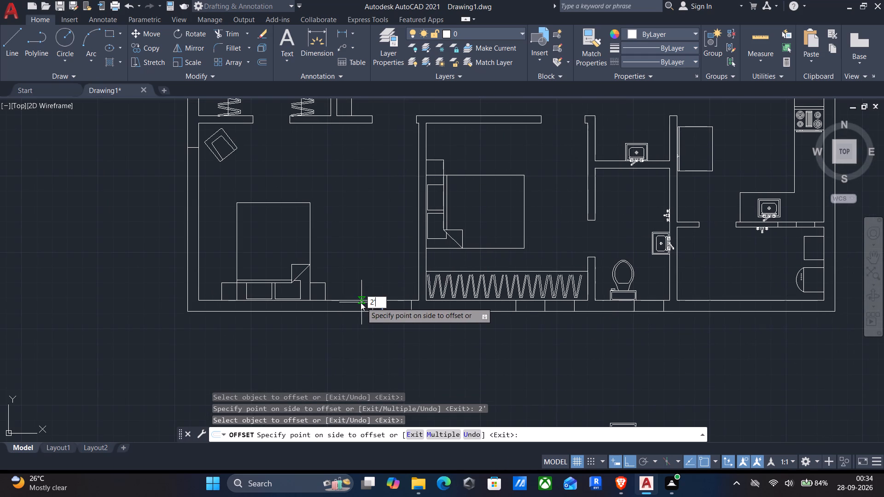
key(Return)
Offset the horizontal line in the southwest bedroom's west exterior wall 2' to the south, and offset that copy another 2' south.
middle_drag(355, 312, 450, 370)
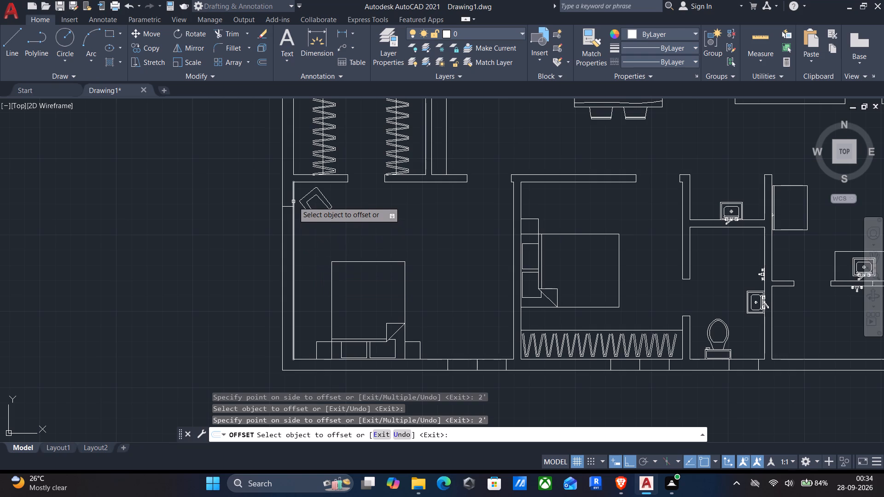
click(288, 206)
key(2)
key(apostrophe)
key(Return)
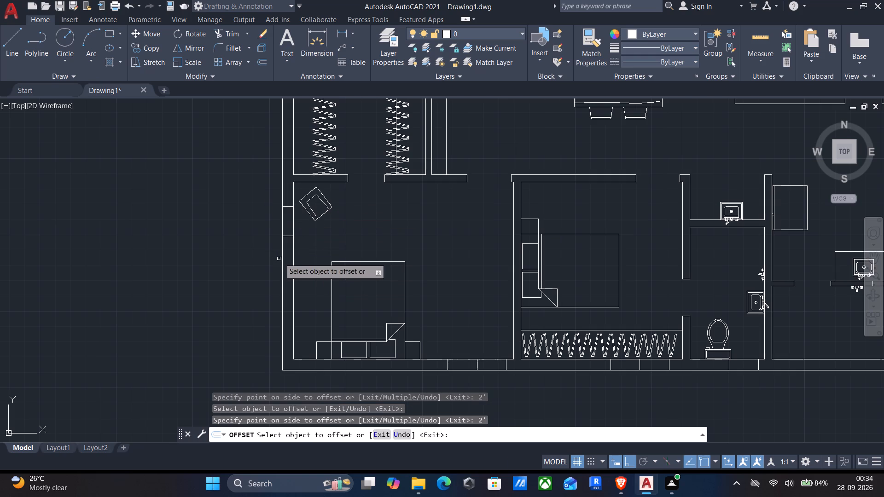
click(290, 235)
key(2)
key(apostrophe)
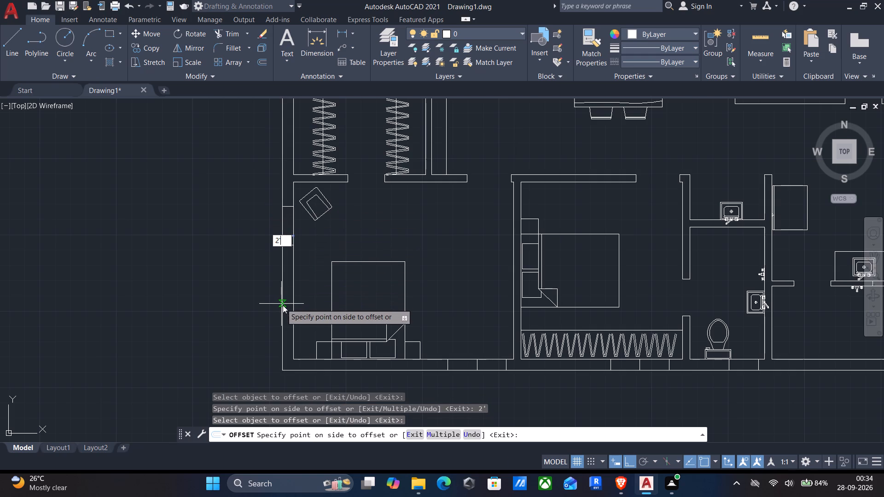
key(Return)
Offset the horizontal line in the west exterior wall of the bathroom north of the southwest bedroom's closet 2' to the south.
scroll(277, 279, down, 1)
middle_drag(282, 252, 291, 331)
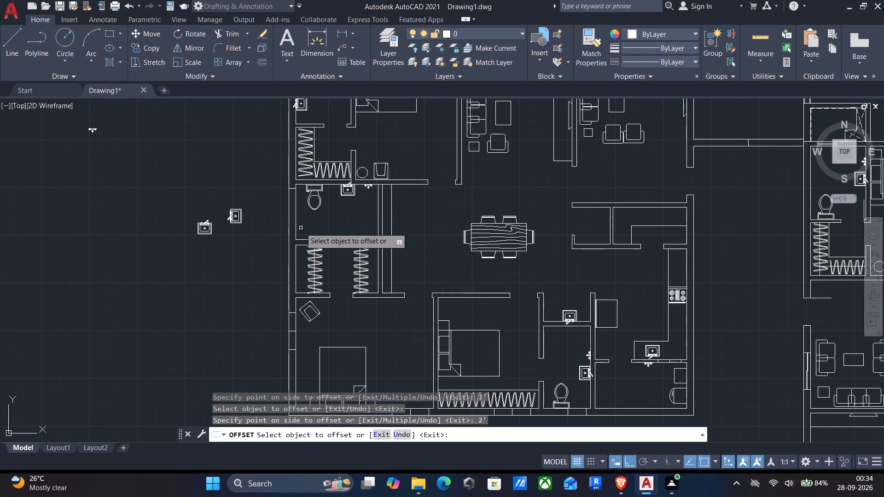
scroll(292, 180, up, 2)
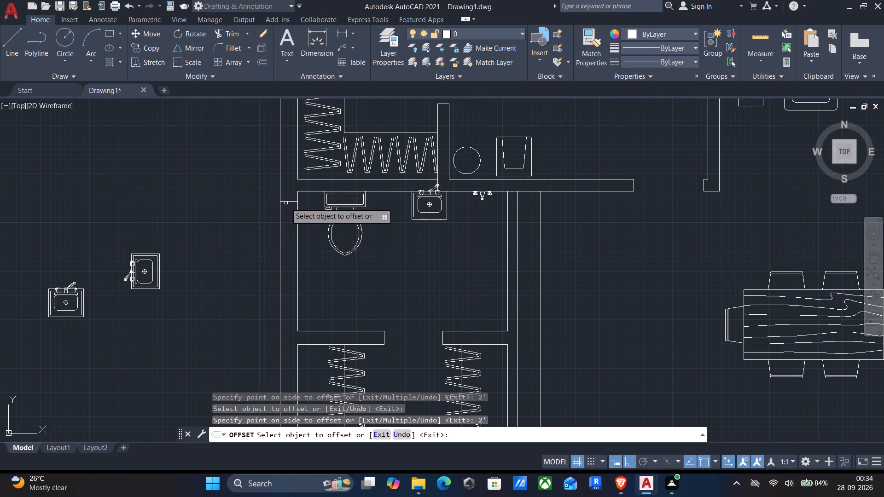
click(286, 202)
key(2)
key(apostrophe)
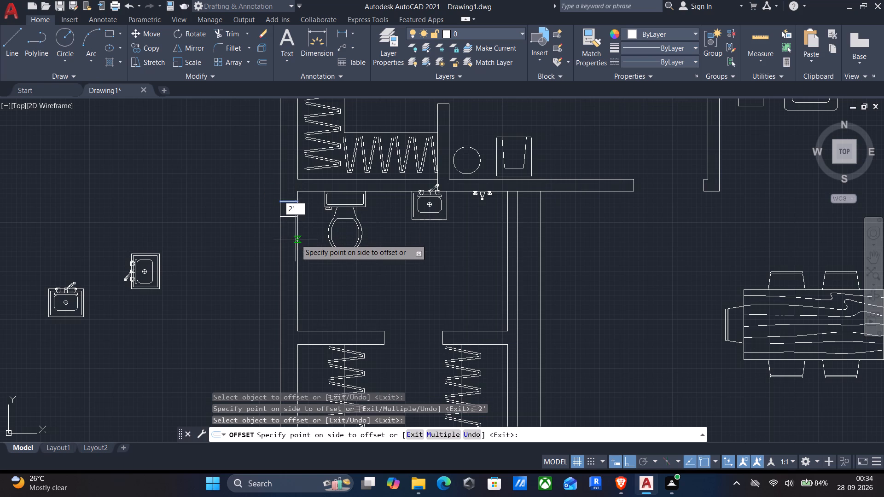
key(Return)
Offset the horizontal line in the northwest bathroom's west exterior wall 2' to the north.
scroll(296, 243, down, 1)
middle_drag(297, 279, 320, 409)
scroll(320, 409, down, 1)
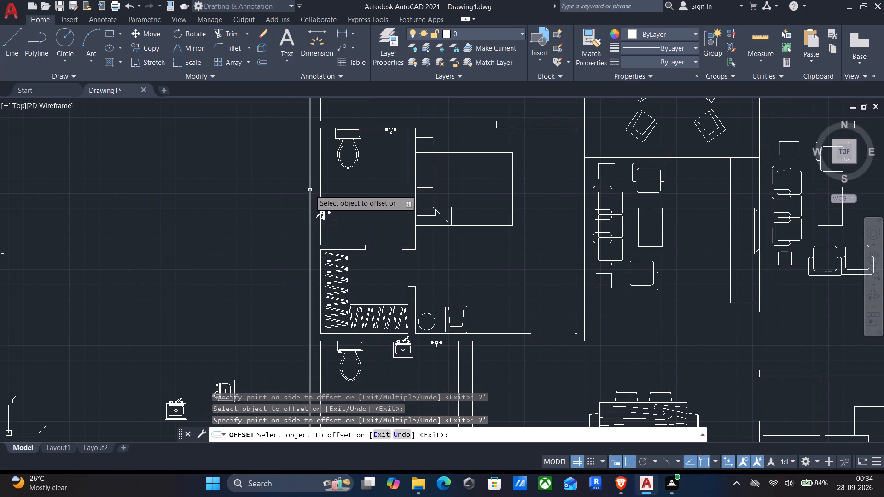
click(310, 195)
key(2)
key(apostrophe)
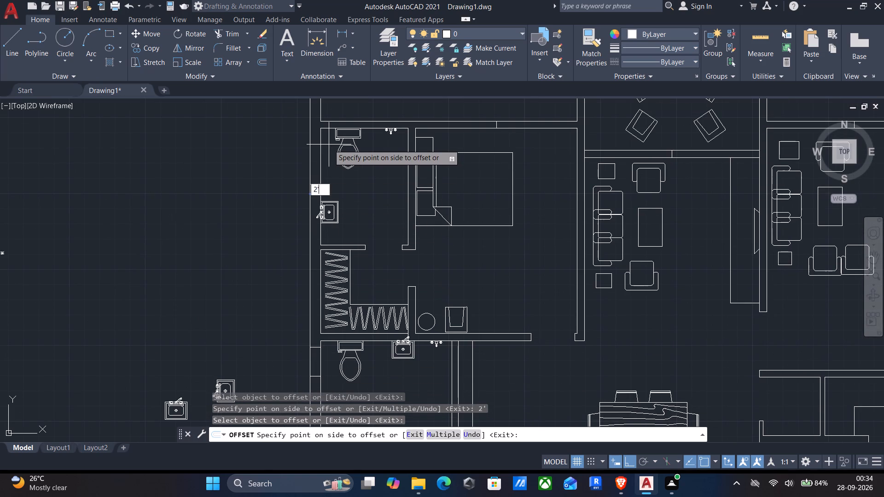
key(Return)
Offset the vertical line in the northwest bedroom's north wall 3' to the west and 3' to the east.
middle_drag(338, 155, 332, 285)
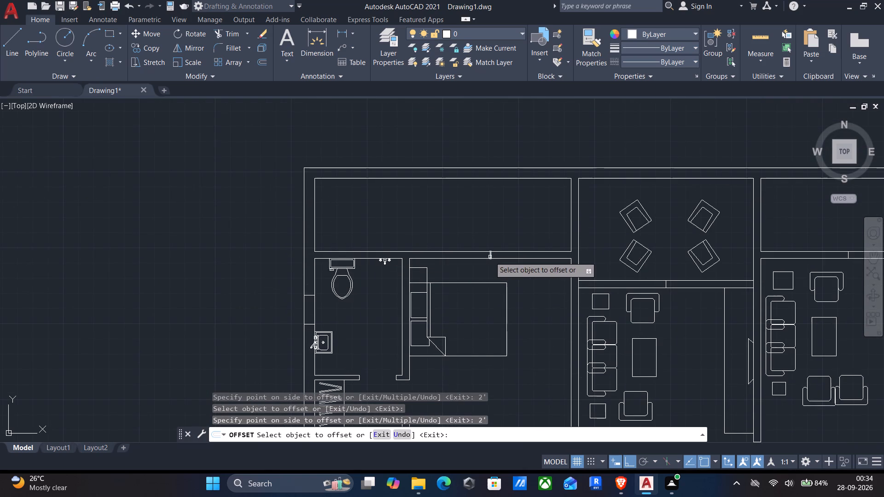
click(490, 257)
text(3')
key(Return)
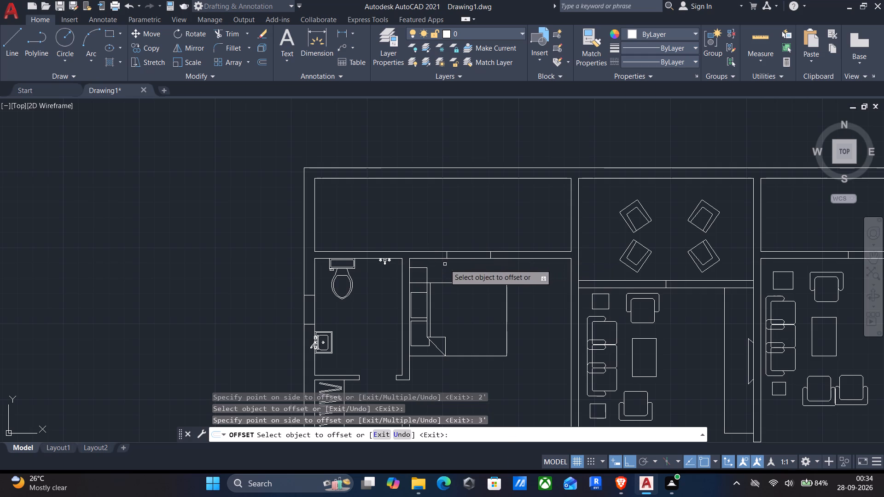
scroll(491, 259, up, 2)
click(487, 253)
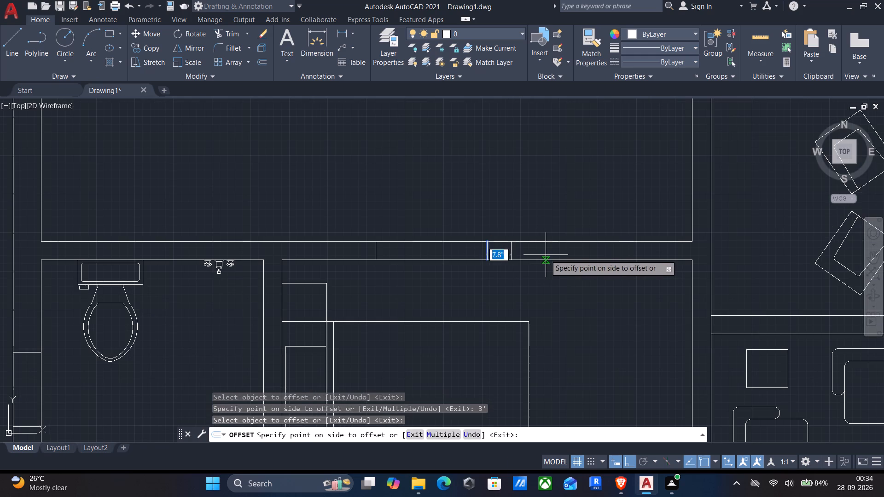
key(3)
key(apostrophe)
key(Return)
Offset the vertical line in the wall between the four-armchair seating area and the living room 3' to the west and 3' to the east.
scroll(548, 271, down, 3)
middle_drag(549, 277, 319, 218)
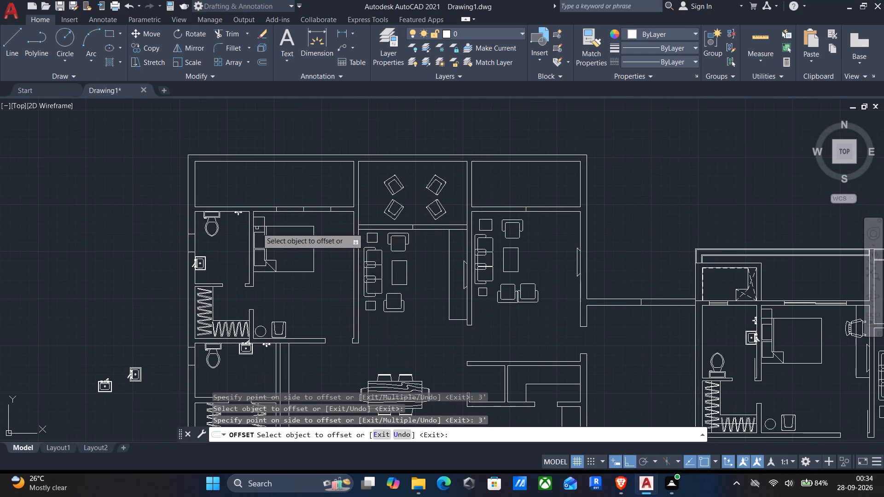
middle_drag(253, 230, 301, 242)
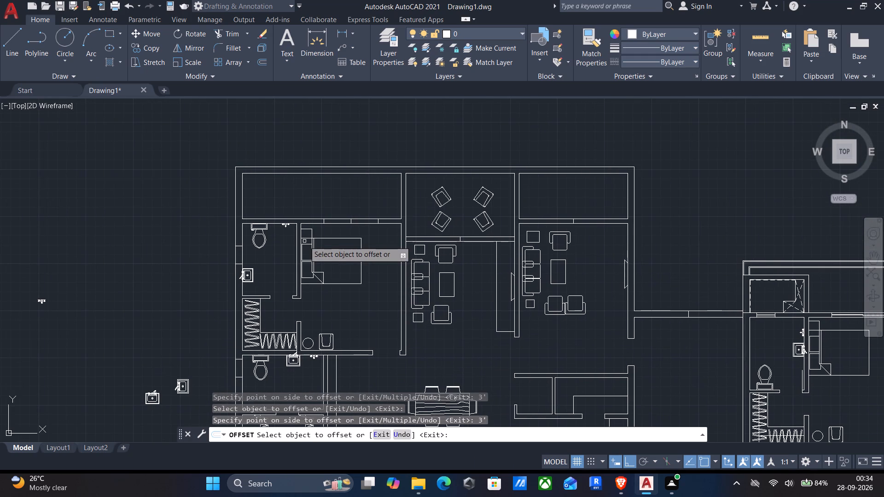
scroll(477, 233, up, 3)
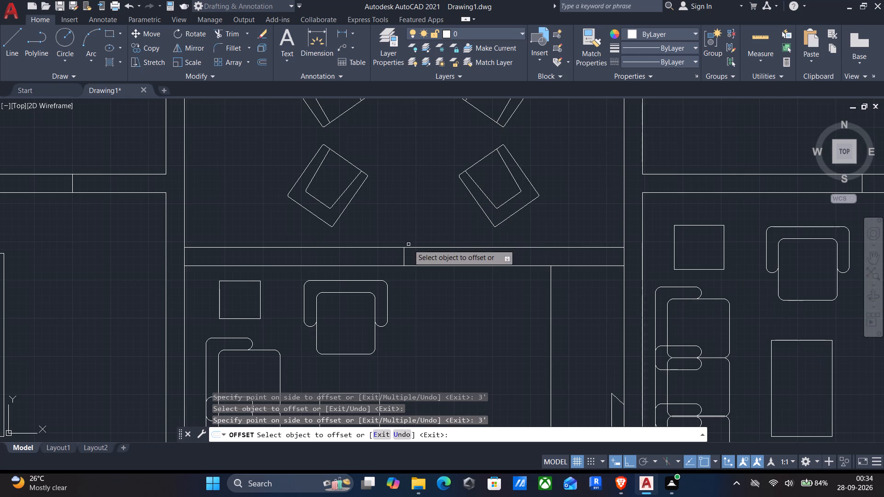
click(402, 256)
scroll(402, 256, up, 1)
key(3)
key(apostrophe)
key(Return)
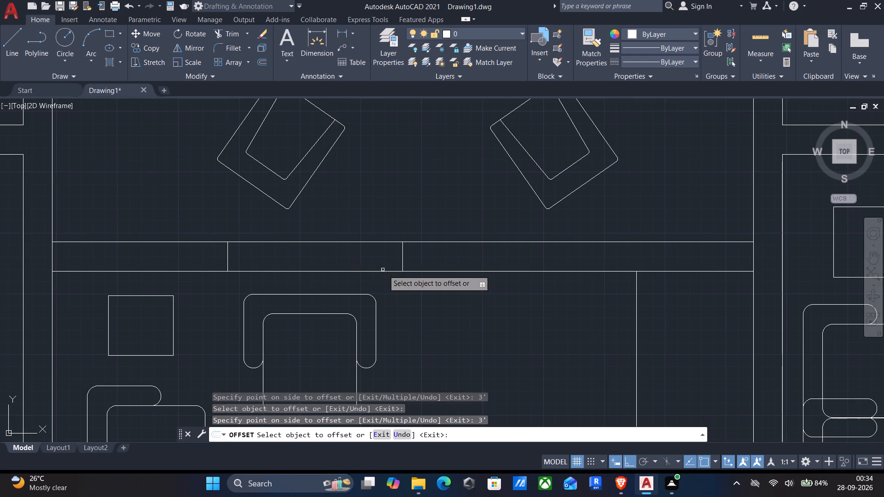
click(402, 253)
key(3)
key(apostrophe)
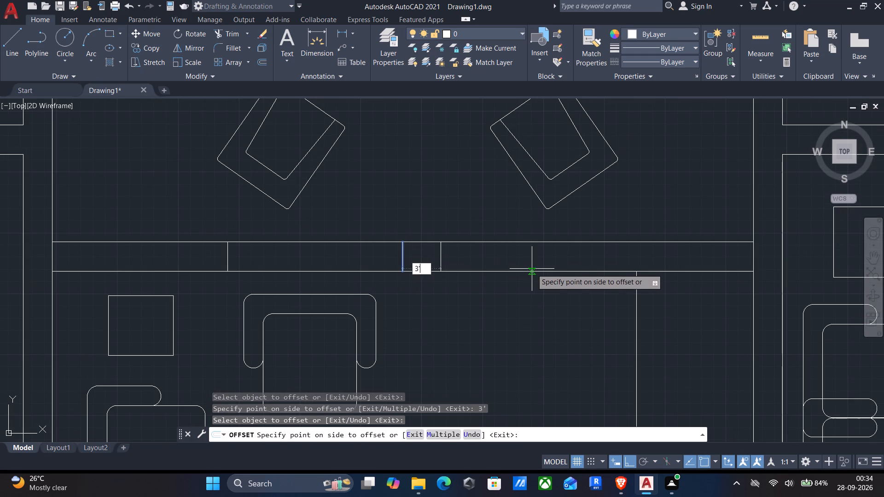
key(Return)
Offset the vertical line in the east living room's north wall 3' to the west and 3' to the east.
scroll(539, 295, down, 2)
middle_drag(539, 297, 119, 233)
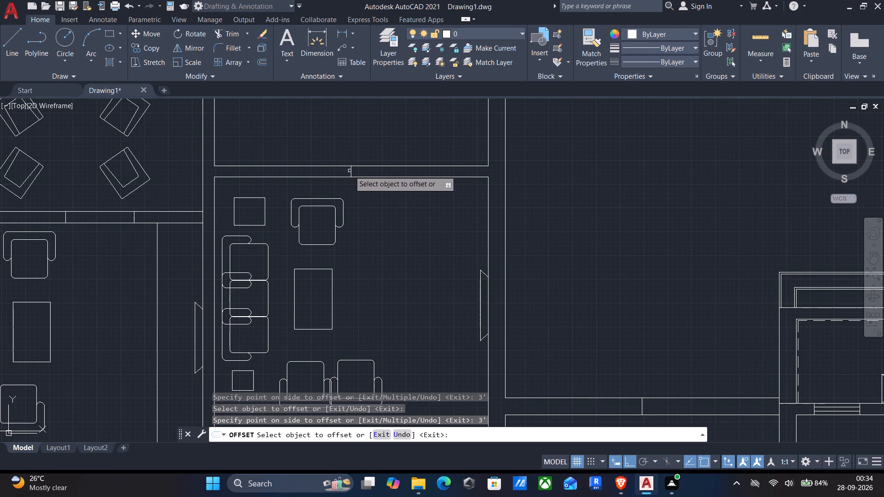
click(349, 171)
key(3)
key(apostrophe)
key(Return)
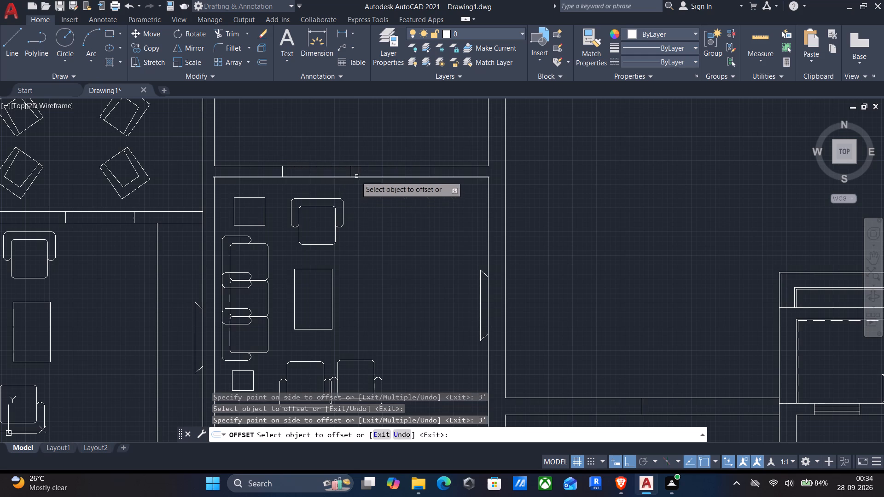
click(351, 174)
key(3)
key(apostrophe)
key(Return)
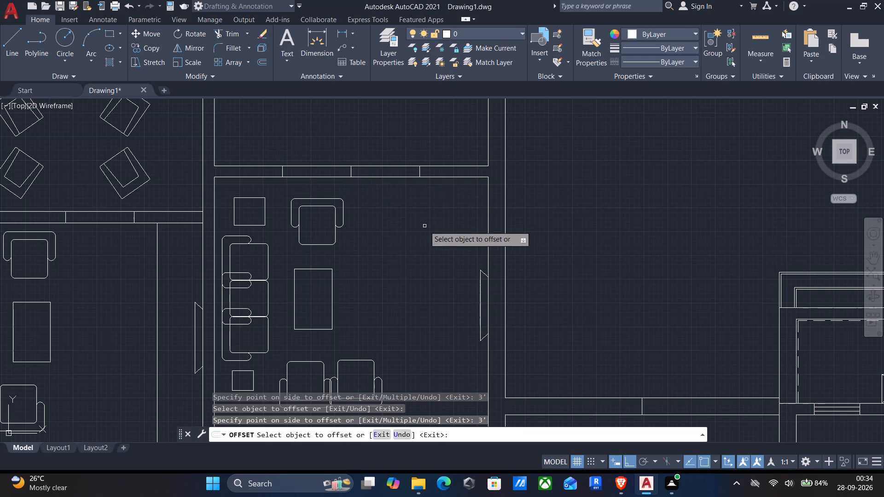
Offset the vertical line in the wall running east from the living room to the neighbouring plan 2'6" west and 3'6" east.
scroll(425, 227, down, 1)
middle_drag(425, 229, 452, 180)
middle_drag(582, 310, 573, 298)
scroll(576, 284, up, 2)
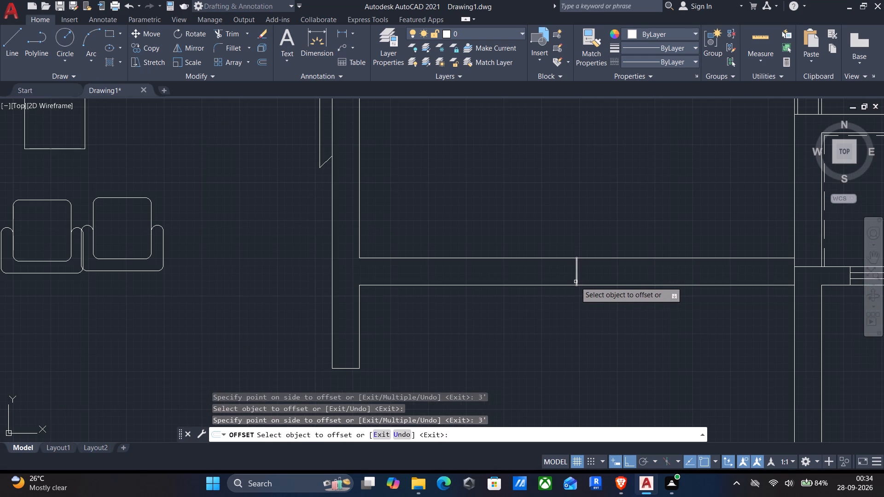
click(575, 281)
click(575, 273)
click(577, 269)
key(2)
key(apostrophe)
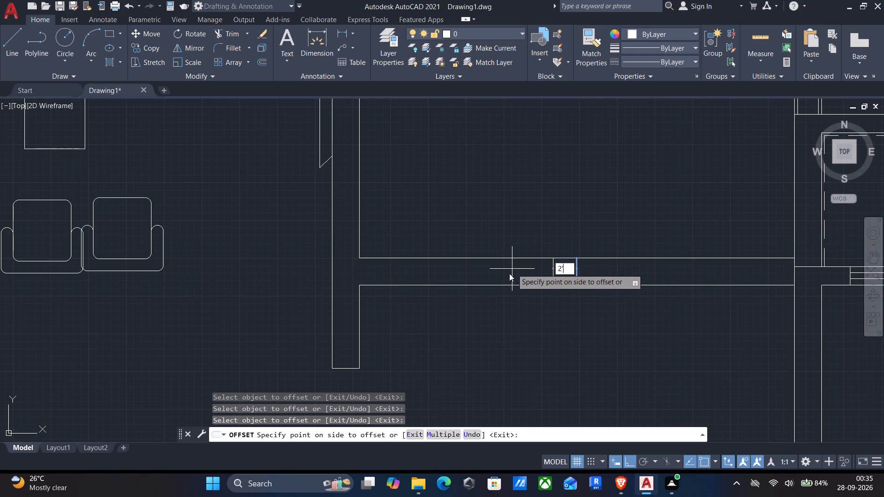
text(6")
key(Return)
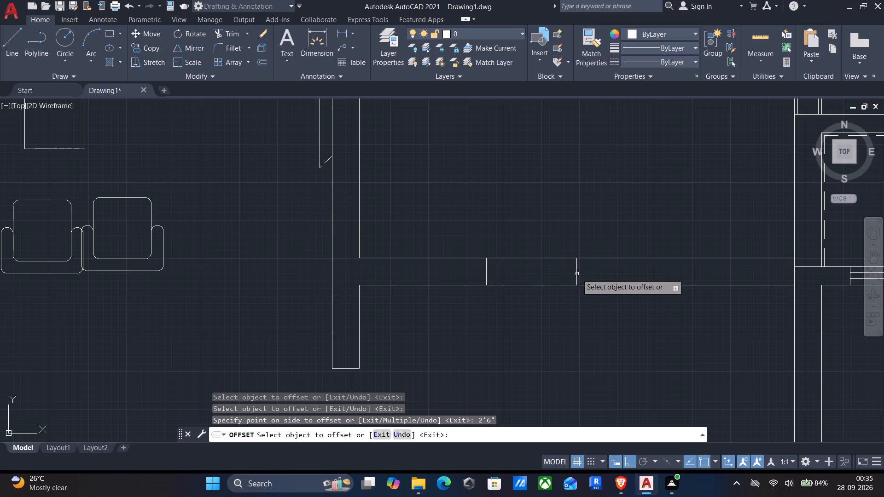
click(576, 274)
key(3)
text('6")
key(Return)
scroll(615, 291, down, 2)
middle_drag(599, 311, 608, 244)
scroll(558, 239, down, 1)
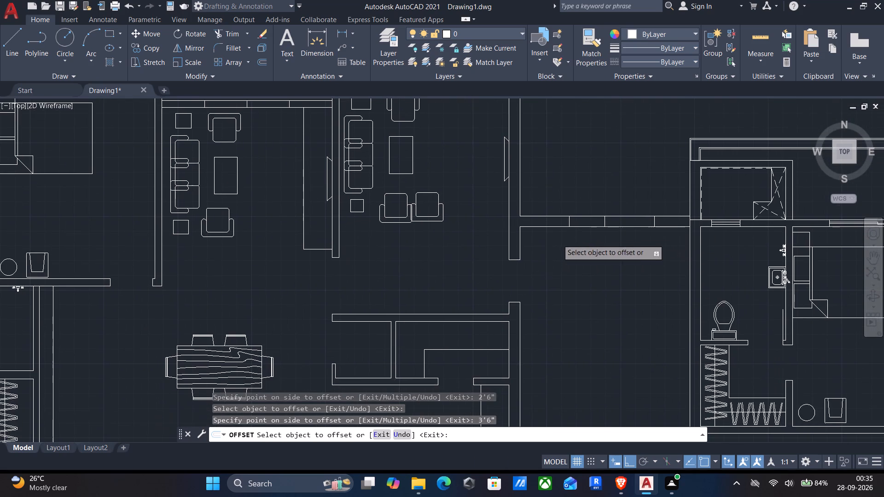
middle_drag(555, 241, 614, 272)
middle_drag(616, 278, 625, 265)
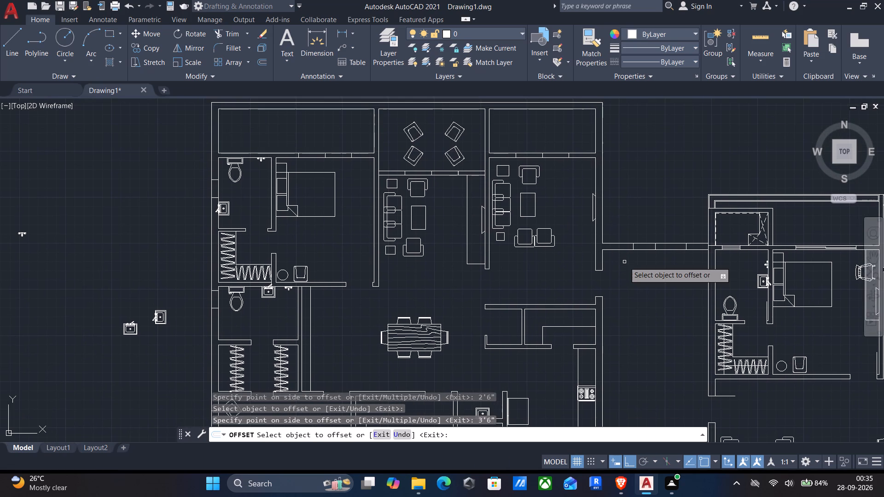
middle_drag(611, 274, 623, 222)
middle_drag(585, 243, 646, 147)
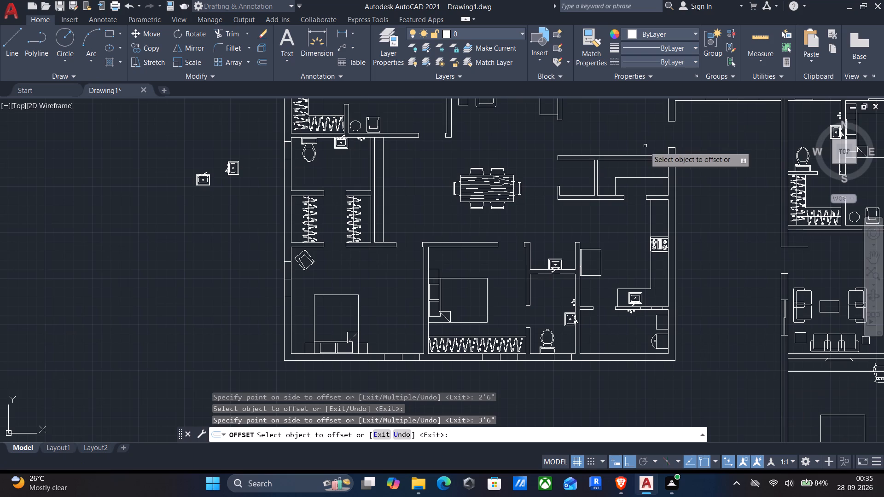
middle_drag(574, 218, 514, 307)
key(Return)
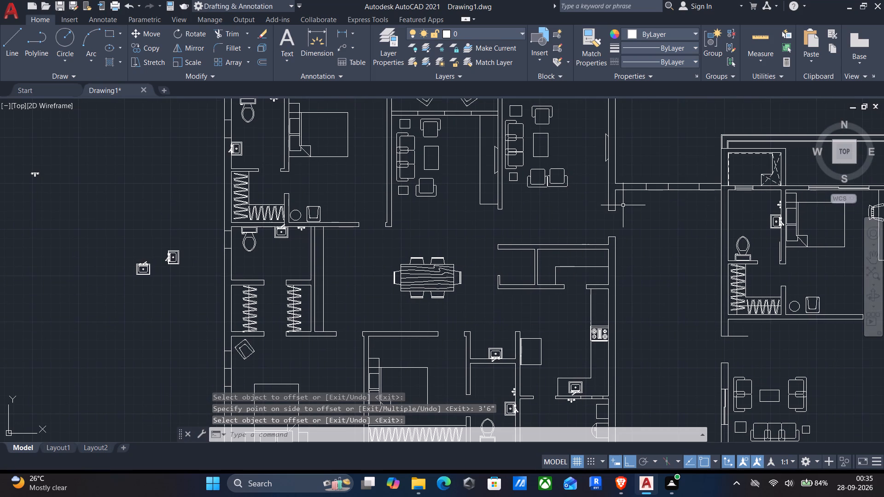
Draw a horizontal line between the midpoints of the outer marker lines in the wall connecting to the neighbouring plan.
key(l)
key(Return)
scroll(677, 184, up, 2)
click(730, 195)
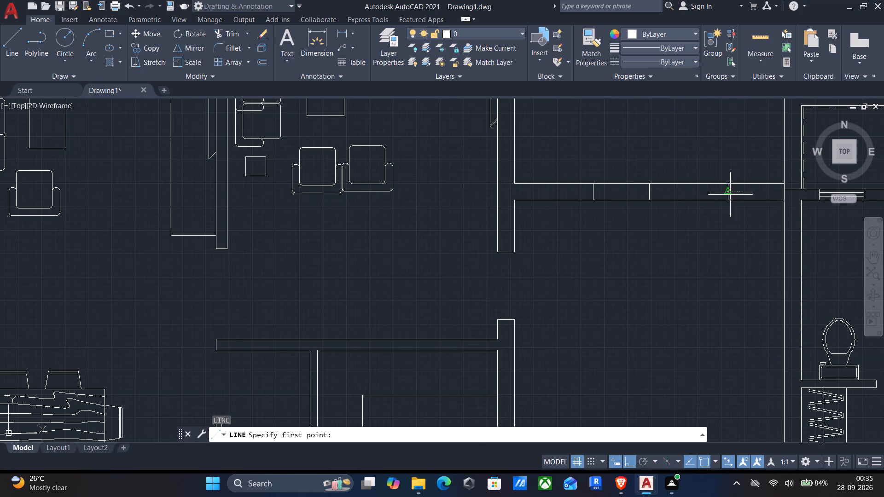
click(594, 194)
key(Return)
Draw a horizontal line between the midpoints of the outer marker lines in the east living room's north wall.
scroll(579, 217, down, 2)
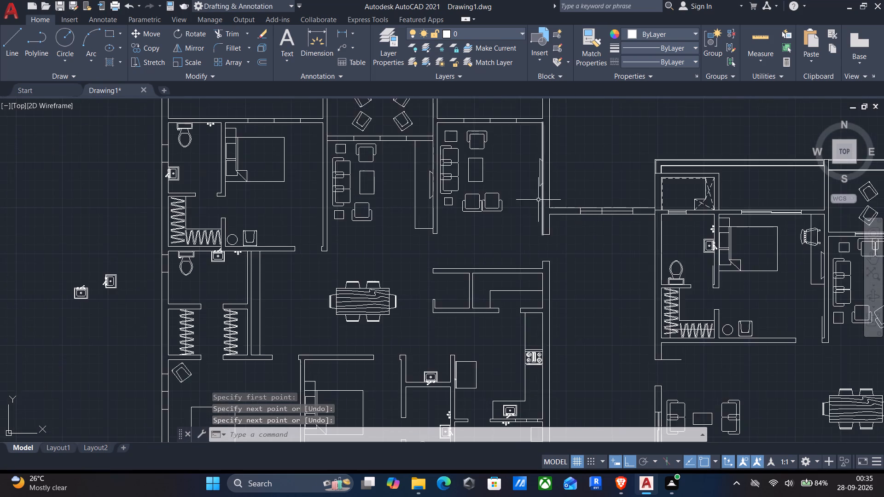
middle_drag(538, 199, 512, 321)
scroll(443, 241, up, 3)
key(Return)
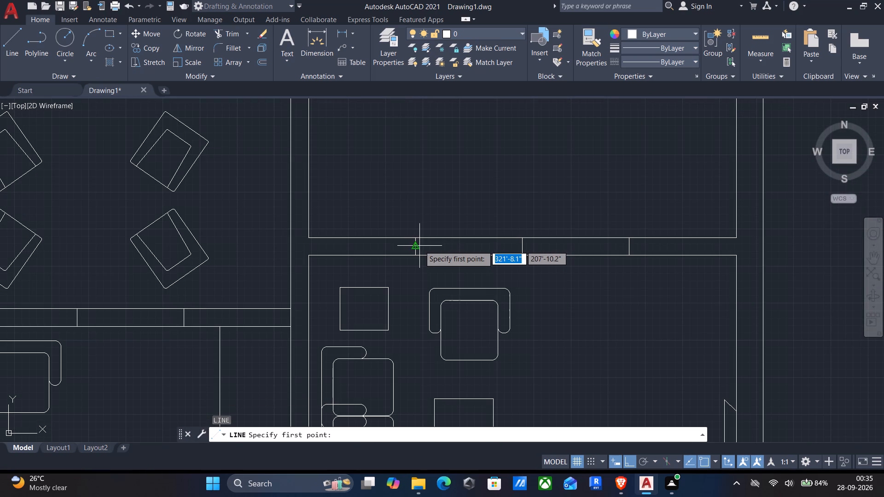
click(417, 247)
click(628, 250)
key(Return)
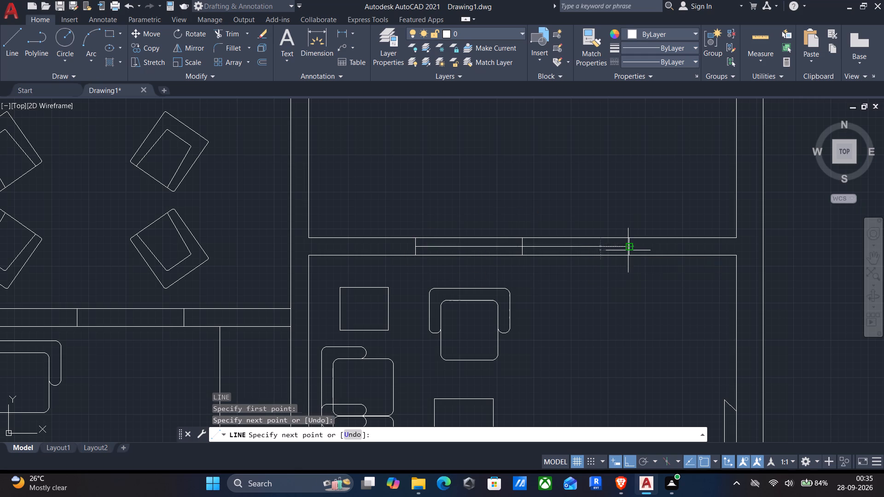
Draw a horizontal line joining the outer markers' midpoints in the wall between the four-armchair seating area and the living room.
scroll(569, 264, down, 1)
middle_drag(538, 271, 679, 308)
middle_drag(443, 317, 484, 240)
key(Return)
scroll(355, 259, up, 2)
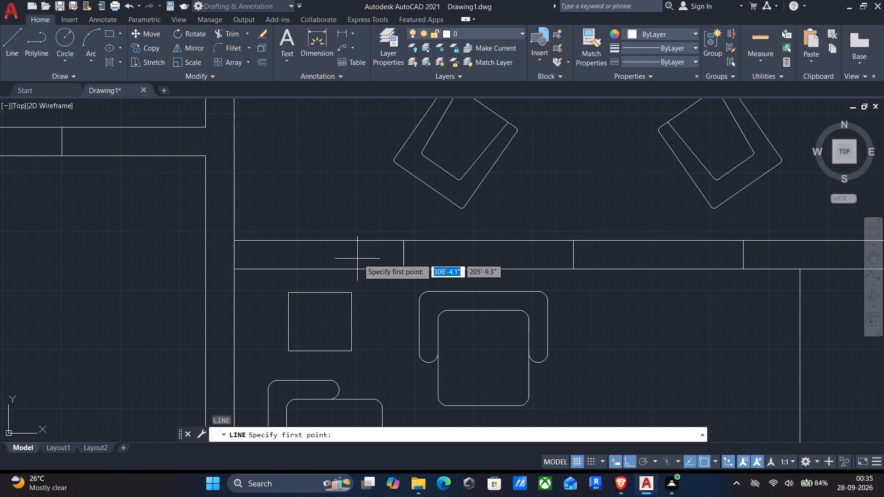
click(402, 254)
click(745, 255)
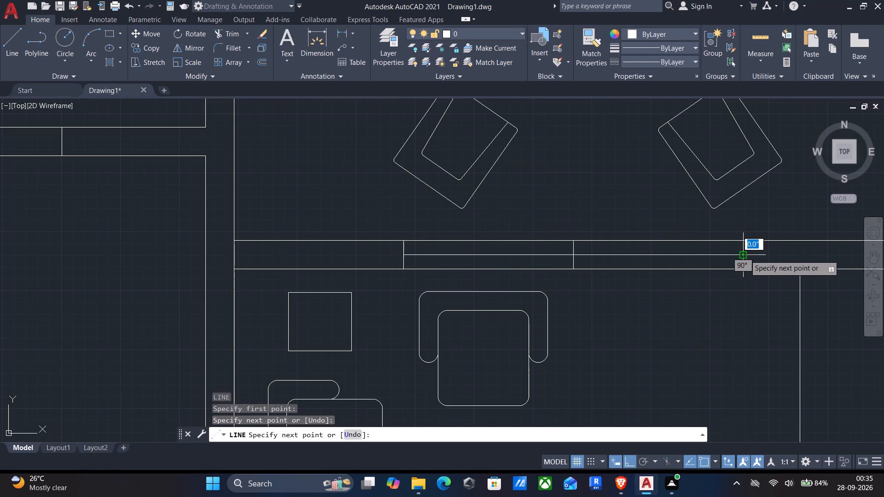
key(Return)
Draw a horizontal line between the midpoints of the outer marker lines in the northwest bedroom's north wall.
scroll(607, 277, down, 2)
middle_drag(584, 290, 764, 324)
scroll(440, 262, up, 3)
key(Return)
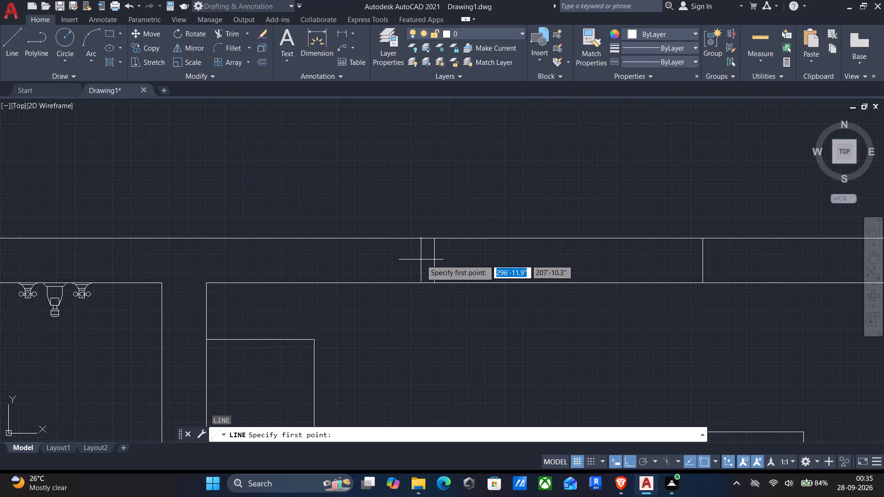
click(432, 260)
scroll(552, 260, down, 1)
middle_drag(531, 266, 396, 254)
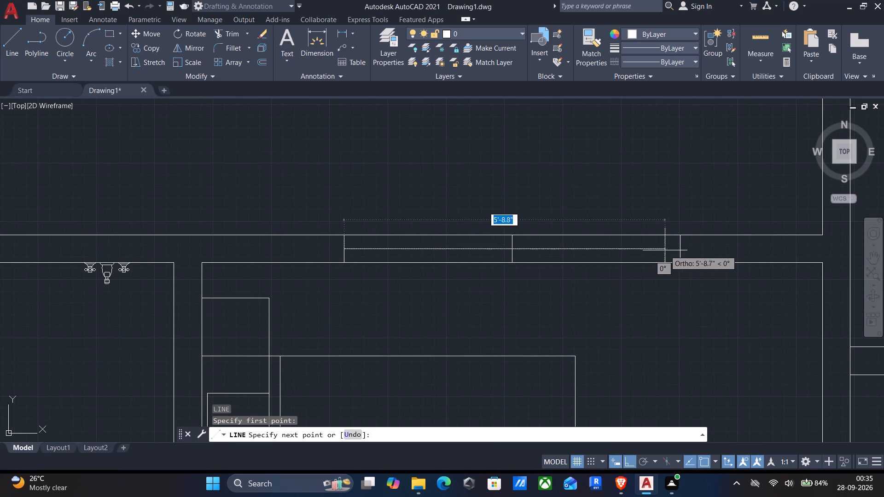
click(679, 249)
key(Return)
Draw a vertical line between the midpoints of the two marker lines in the northwest bathroom's west exterior wall.
scroll(611, 267, down, 3)
middle_drag(593, 293, 759, 270)
scroll(625, 300, up, 1)
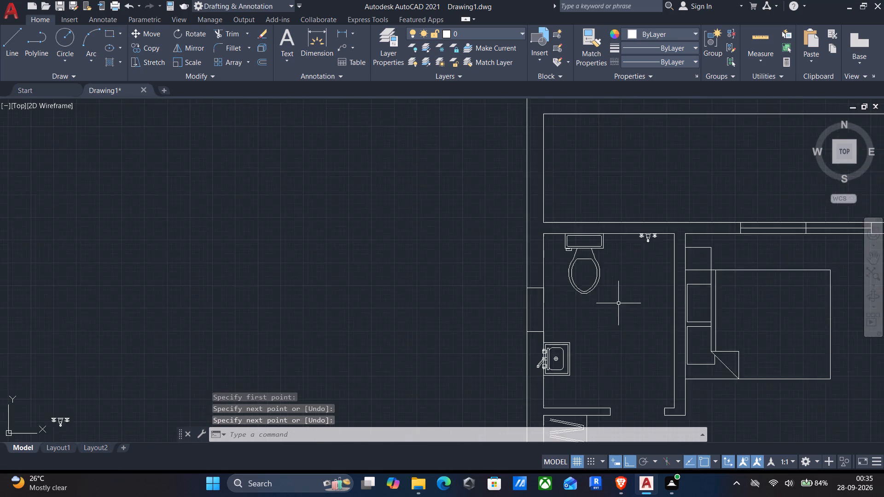
scroll(618, 303, up, 2)
middle_drag(578, 325, 679, 204)
key(Return)
click(505, 145)
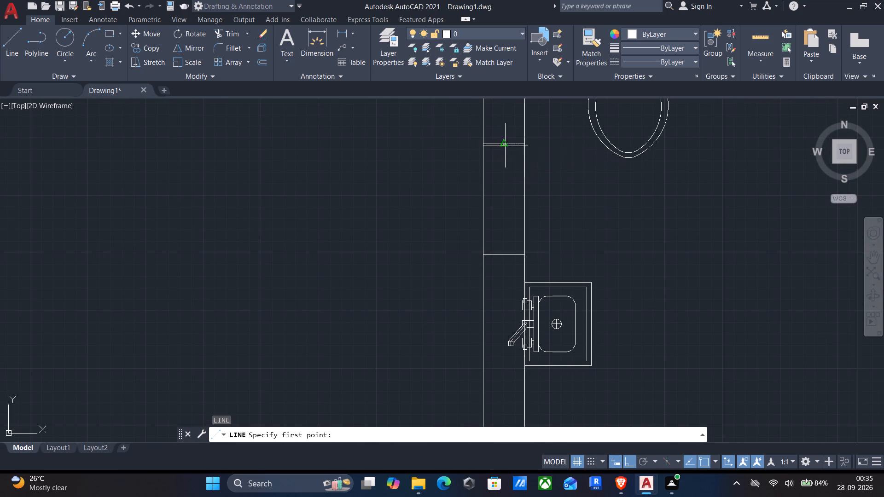
click(506, 255)
key(Return)
Draw a vertical line joining the two marker lines' midpoints in the west exterior wall of the bathroom north of the twin wardrobes.
scroll(503, 271, down, 3)
middle_drag(503, 311, 518, 122)
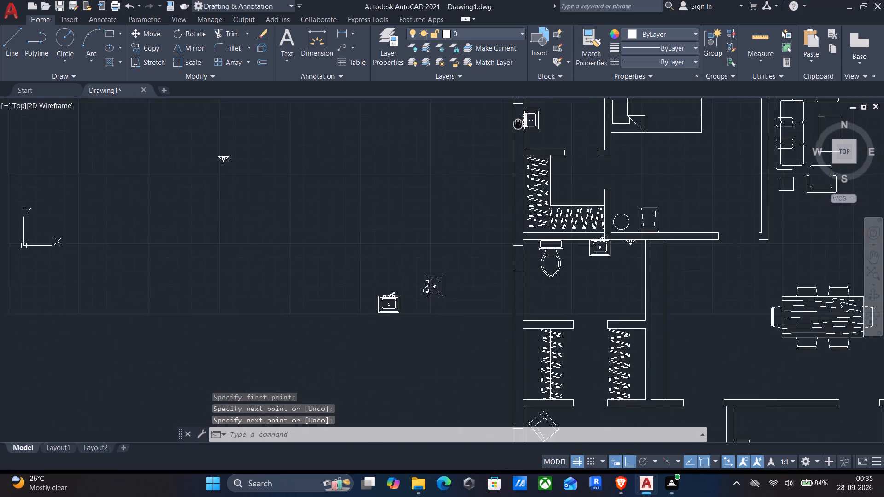
scroll(527, 259, up, 3)
key(Return)
click(483, 194)
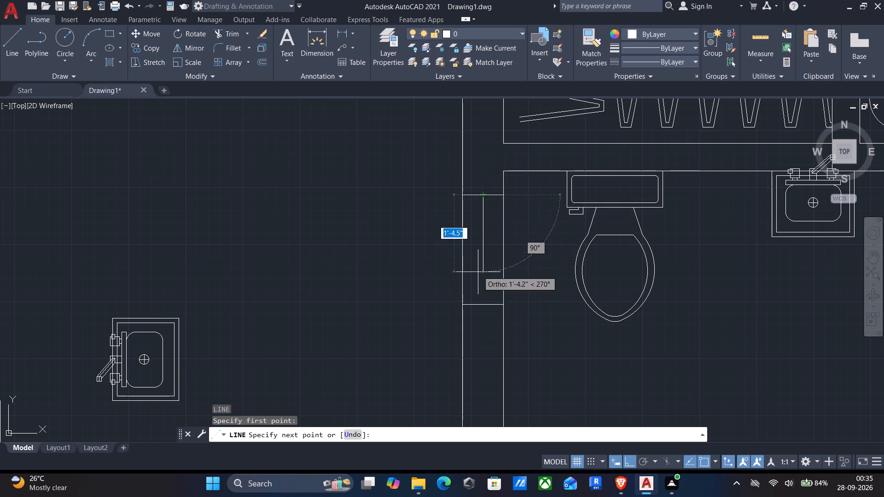
click(483, 304)
key(Return)
Draw a vertical line between the midpoints of the outer marker lines in the southwest bedroom's west exterior wall.
scroll(483, 305, down, 3)
middle_drag(492, 326, 502, 89)
scroll(506, 227, up, 2)
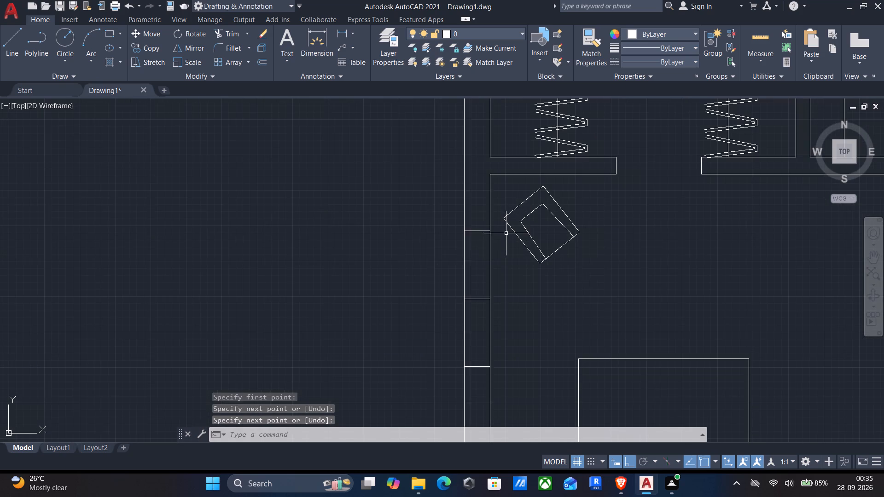
key(Return)
click(477, 232)
middle_drag(480, 301, 490, 181)
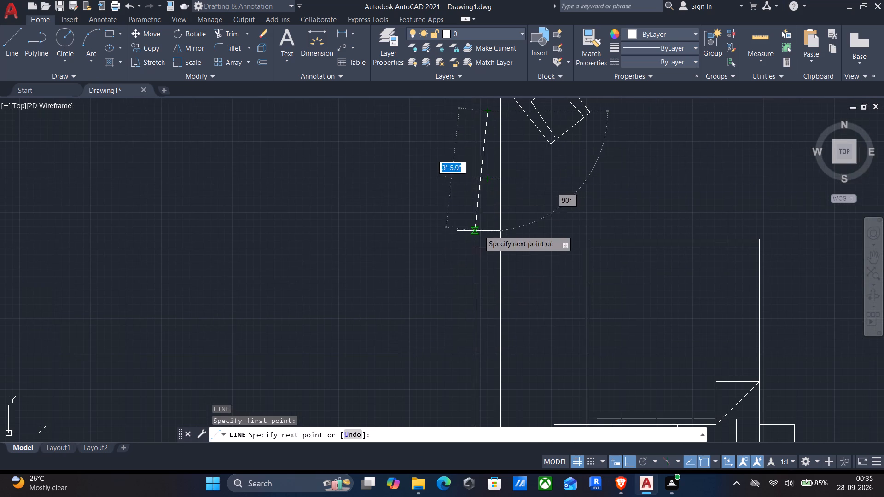
click(487, 247)
key(Return)
Draw a horizontal line between the midpoints of the outer marker lines in the southwest bedroom's south exterior wall.
scroll(515, 300, down, 2)
middle_drag(515, 299, 446, 139)
scroll(479, 179, up, 3)
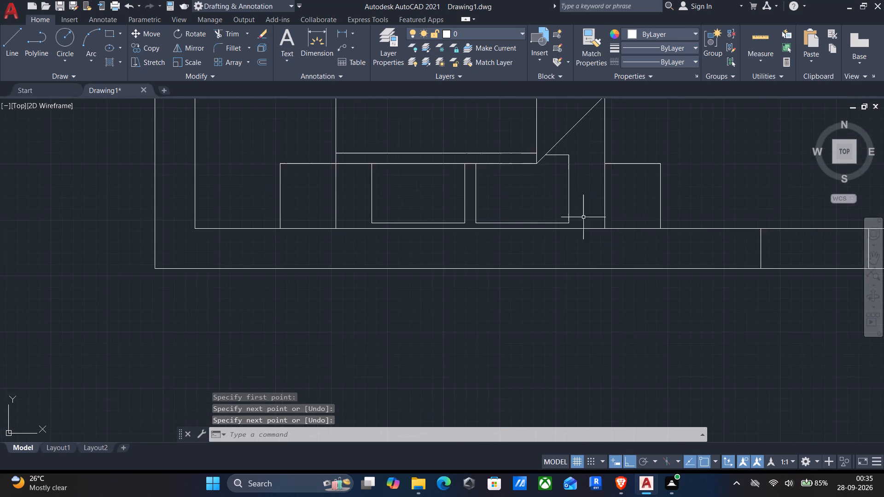
middle_drag(639, 252, 340, 201)
key(Return)
click(463, 198)
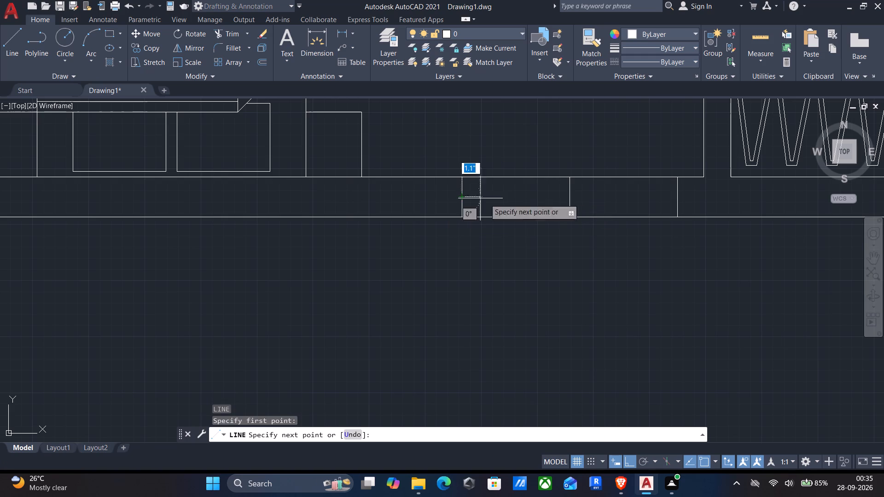
click(681, 198)
key(Return)
Draw a horizontal line between the outer marker lines' midpoints in the exterior wall south of the middle bedroom's wardrobe.
scroll(681, 198, down, 2)
middle_drag(683, 212, 209, 207)
scroll(423, 200, up, 2)
key(Return)
click(242, 193)
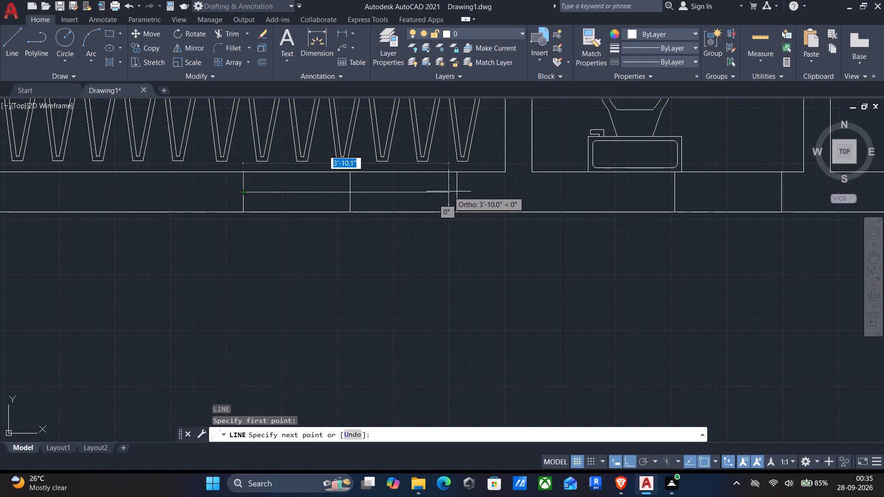
click(455, 191)
key(Return)
Draw a horizontal line between the midpoints of the two marker lines in the south bathroom's exterior wall.
scroll(488, 207, down, 2)
middle_drag(510, 221, 363, 227)
scroll(363, 227, up, 2)
key(Return)
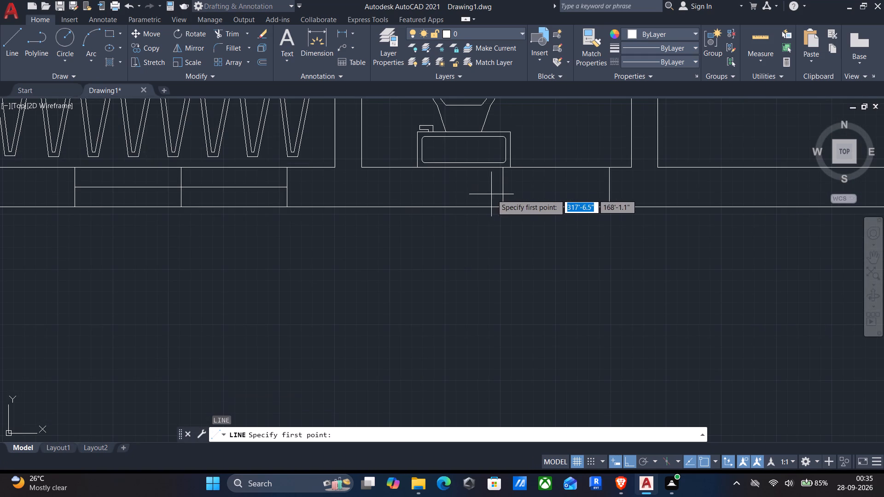
click(503, 190)
drag(608, 191, 609, 196)
scroll(609, 196, down, 1)
middle_drag(609, 199, 602, 208)
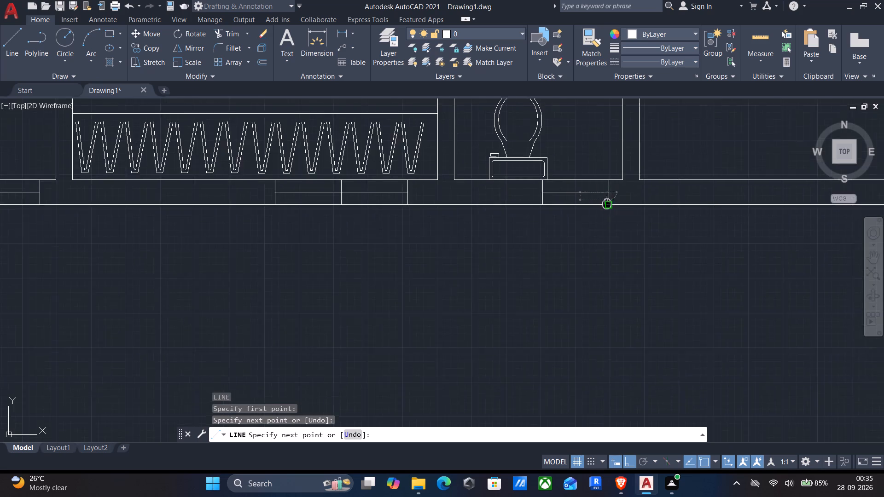
middle_drag(602, 208, 314, 244)
key(Return)
Draw a 3' line north from the southwest corner of the east jamb at the northwest bedroom's doorway.
scroll(572, 235, down, 3)
middle_drag(556, 235, 637, 294)
scroll(639, 296, down, 1)
middle_drag(605, 253, 595, 327)
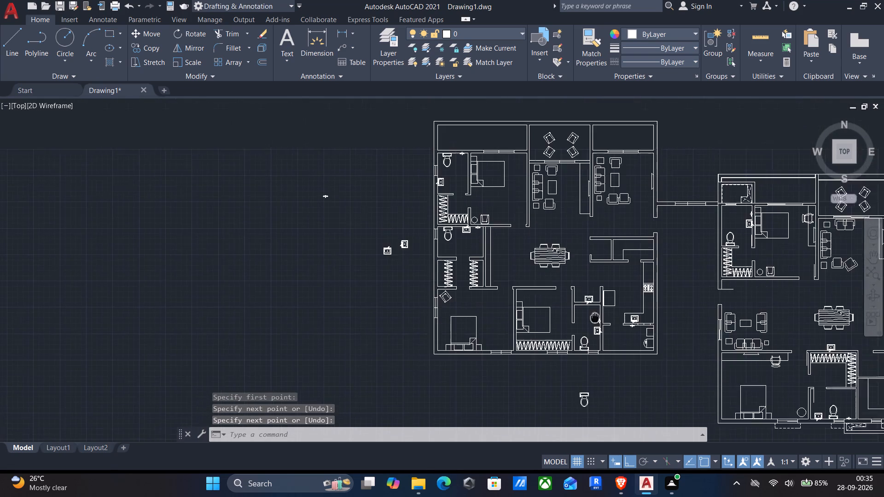
middle_drag(595, 327, 595, 335)
scroll(608, 246, up, 1)
middle_drag(595, 235, 644, 237)
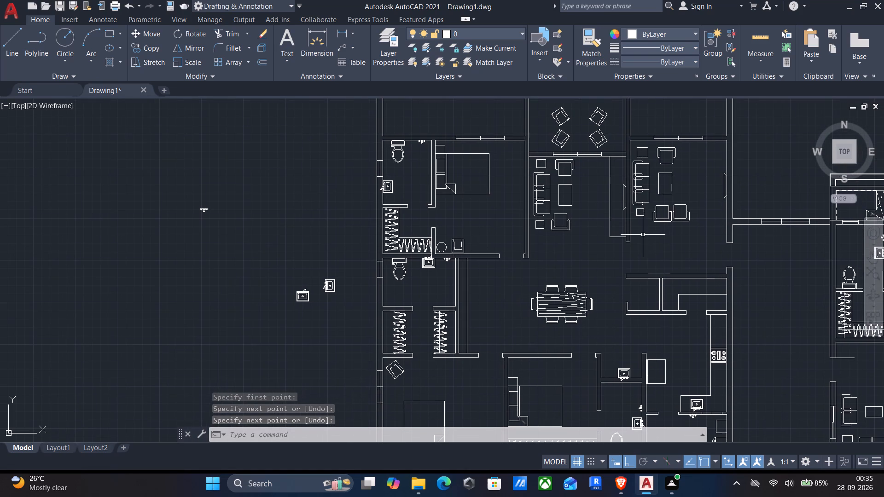
scroll(545, 269, up, 3)
key(Return)
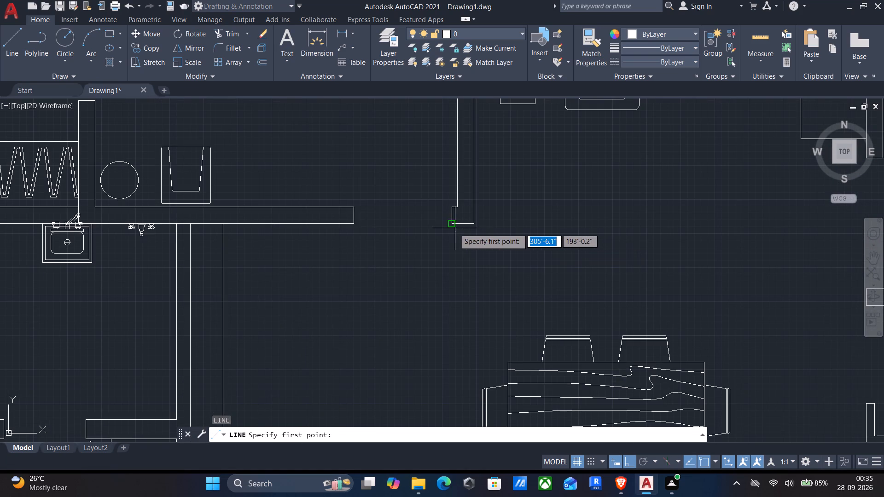
drag(454, 228, 451, 220)
key(3)
key(apostrophe)
key(Return)
scroll(449, 177, down, 1)
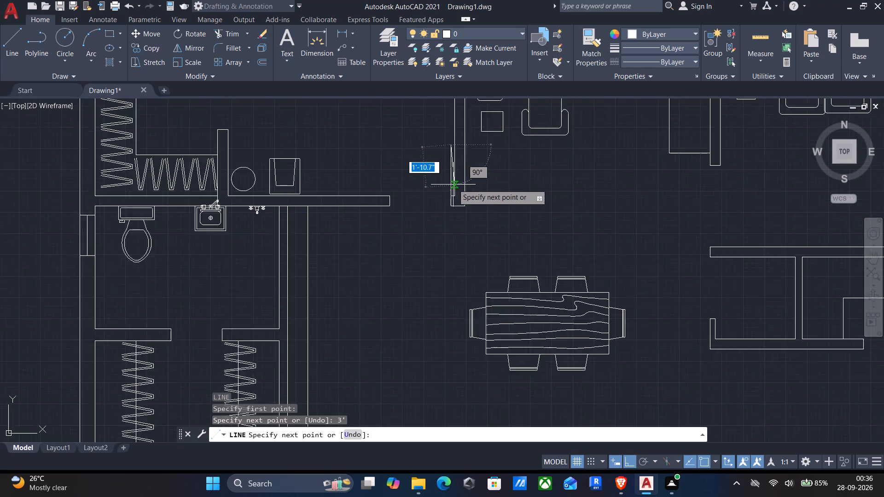
scroll(454, 185, down, 1)
key(Return)
Draw a 2'6" line from the southwest corner of the east jamb at the northwest bathroom's doorway.
middle_drag(298, 188, 397, 289)
scroll(396, 223, up, 3)
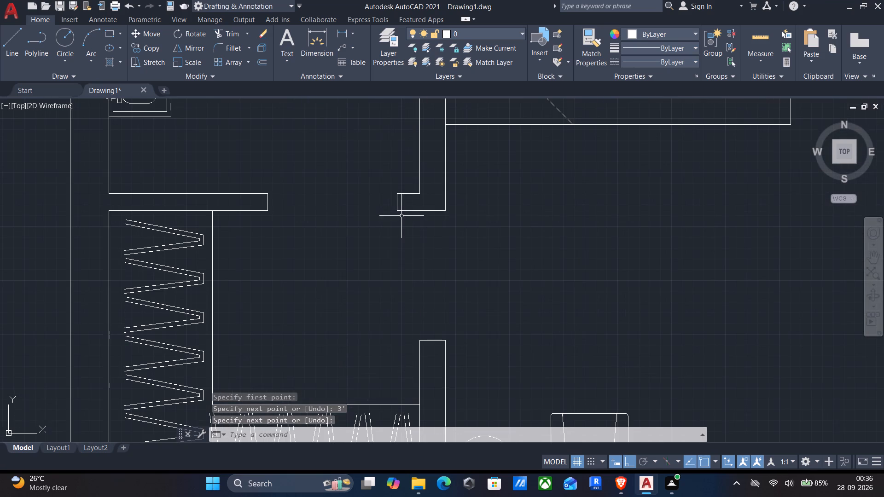
key(Return)
click(393, 211)
key(2)
text('6")
key(Return)
scroll(395, 173, down, 3)
key(Return)
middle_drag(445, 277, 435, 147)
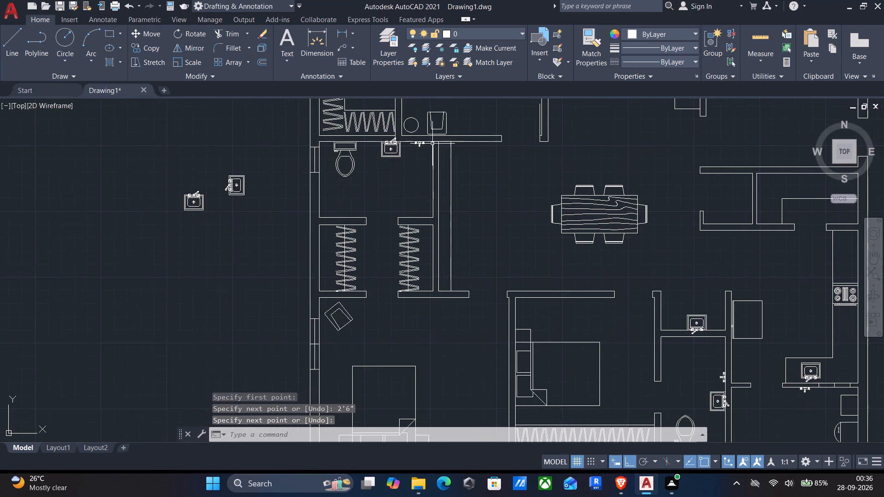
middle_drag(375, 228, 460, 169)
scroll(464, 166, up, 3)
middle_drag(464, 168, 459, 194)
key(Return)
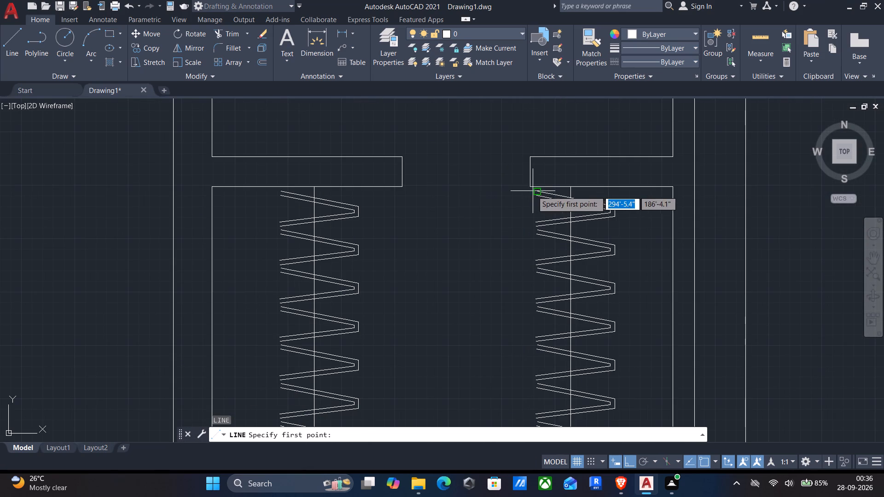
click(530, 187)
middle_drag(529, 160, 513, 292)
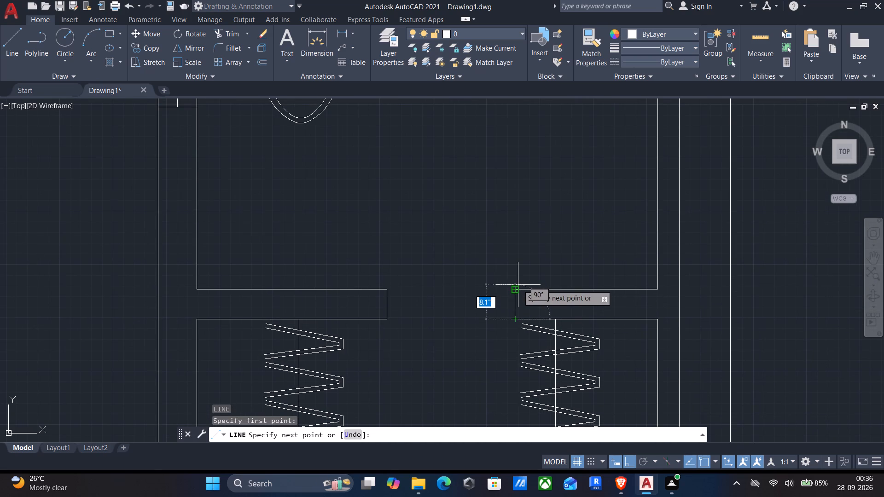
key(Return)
Draw a 2'6" line north from the southeast corner of the west jamb at the doorway between the wardrobes and the bathroom.
key(Return)
click(385, 318)
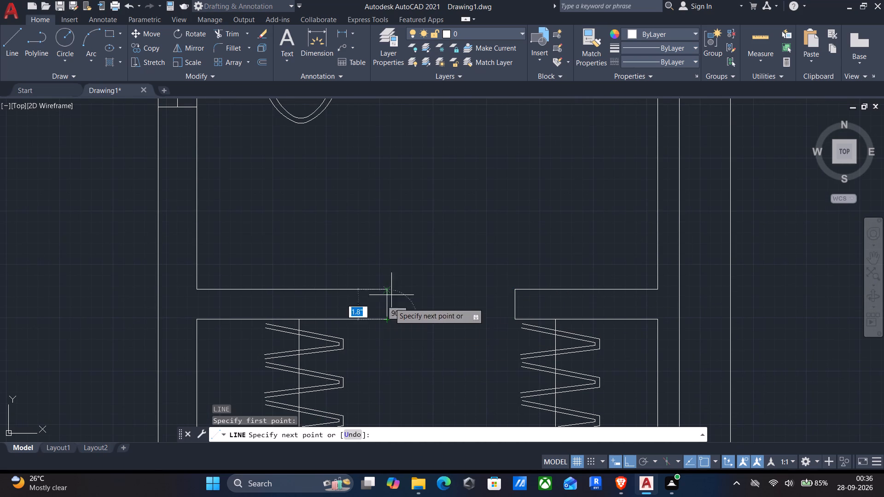
key(2)
key(apostrophe)
key(6)
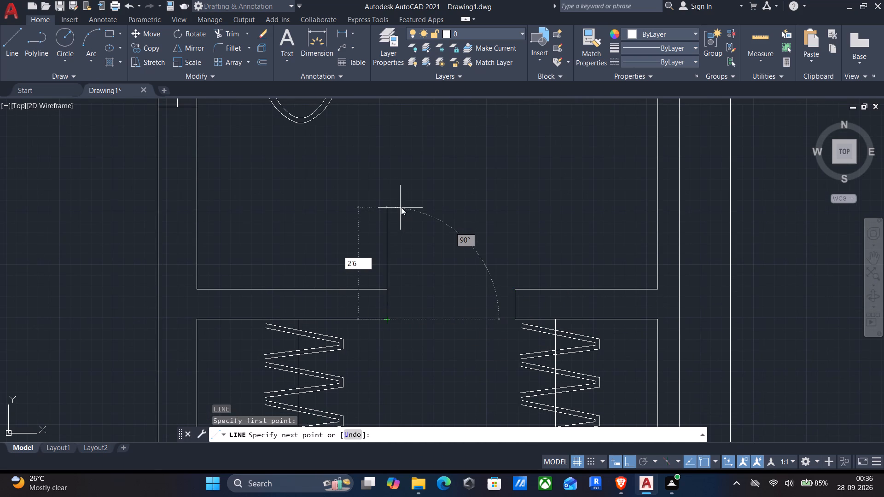
key(shift+quotedbl)
key(Return)
scroll(398, 233, down, 2)
middle_drag(405, 286, 480, 144)
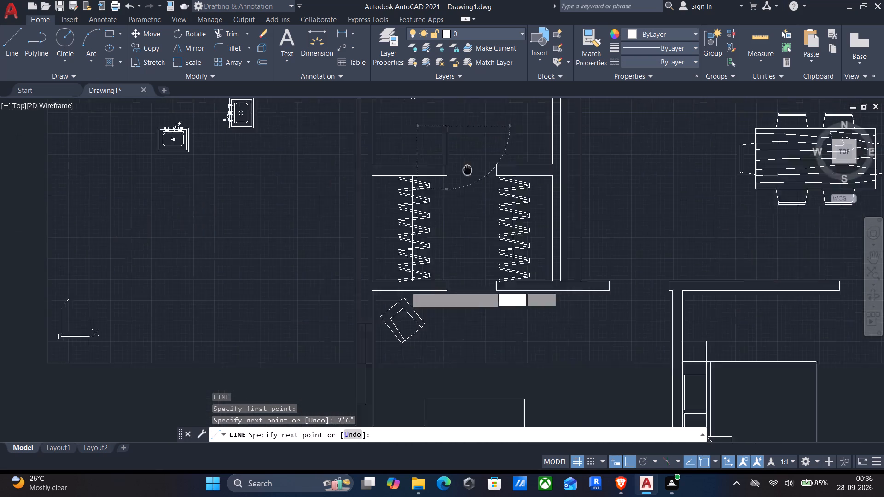
middle_drag(480, 144, 490, 119)
key(Return)
Draw a 3' line south from the northwest corner of the east jamb at the southwest bedroom's doorway.
middle_drag(478, 283, 494, 150)
middle_drag(505, 246, 452, 377)
key(Return)
scroll(676, 208, up, 1)
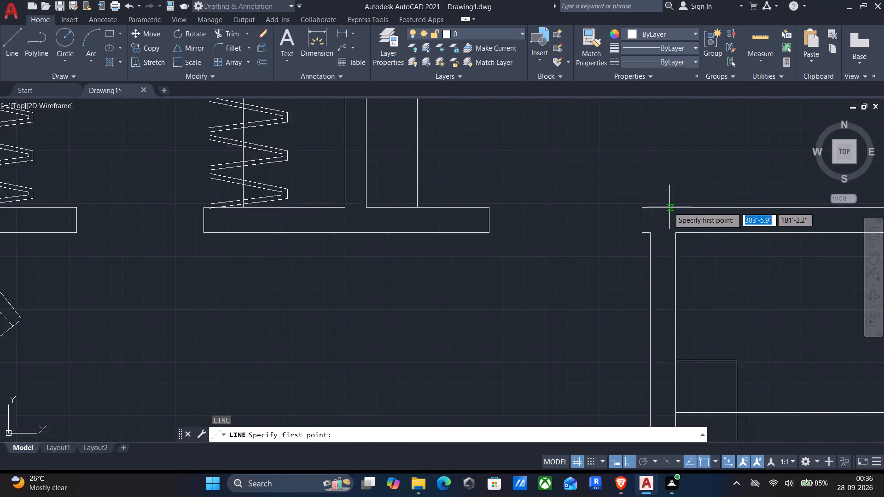
scroll(668, 207, up, 2)
click(634, 210)
key(3)
key(apostrophe)
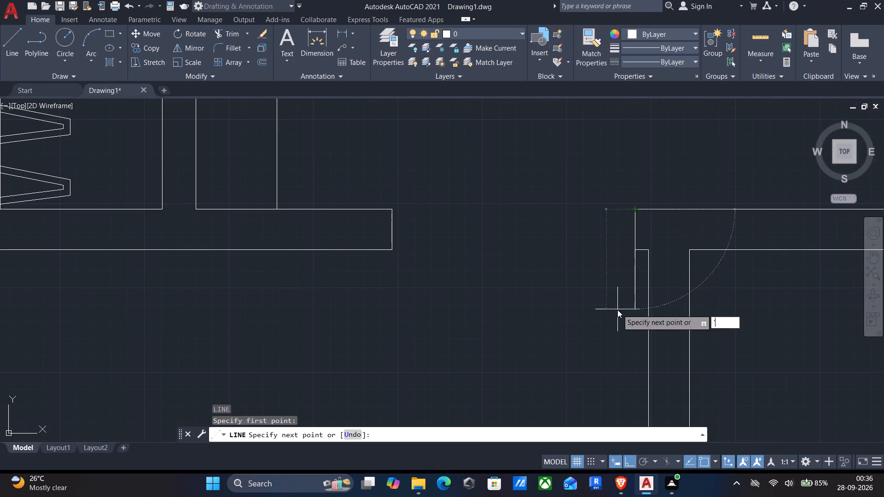
key(Return)
scroll(585, 321, down, 2)
scroll(588, 362, down, 1)
key(3)
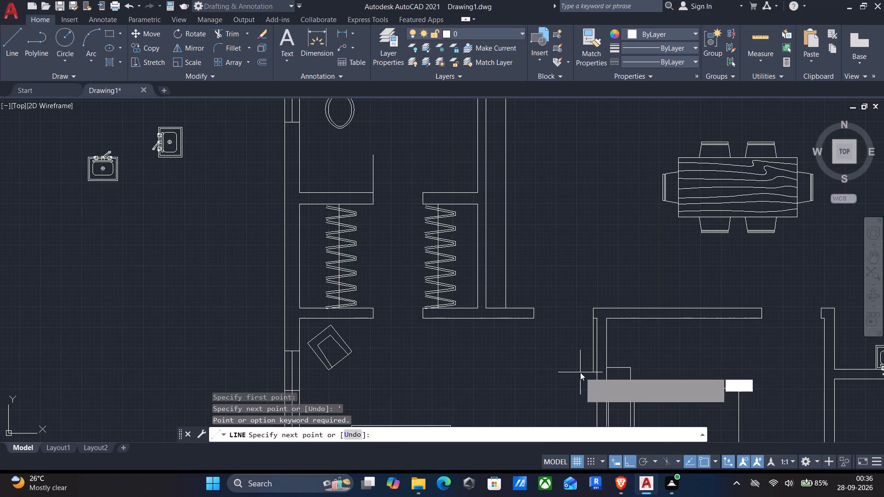
key(apostrophe)
key(Return)
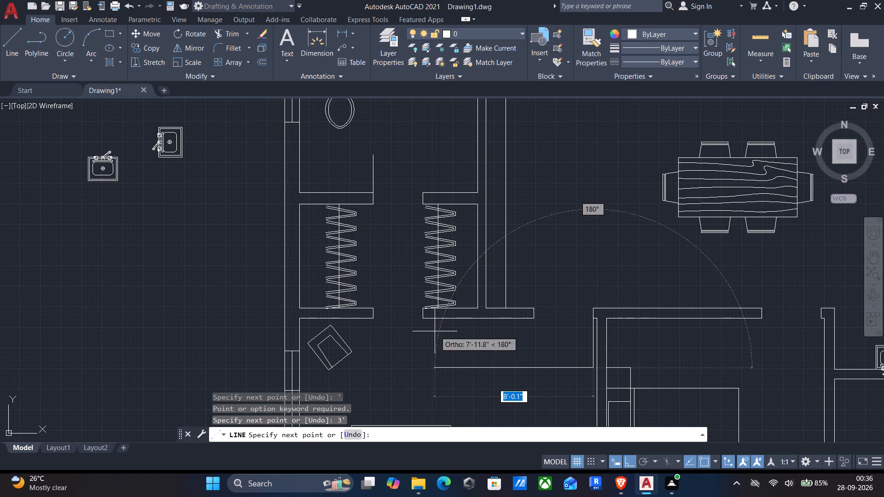
key(Return)
Draw a 3' line south from the northwest corner of the east jamb at the middle bedroom's doorway.
scroll(497, 368, down, 1)
middle_drag(620, 349, 419, 238)
scroll(498, 222, up, 3)
key(Return)
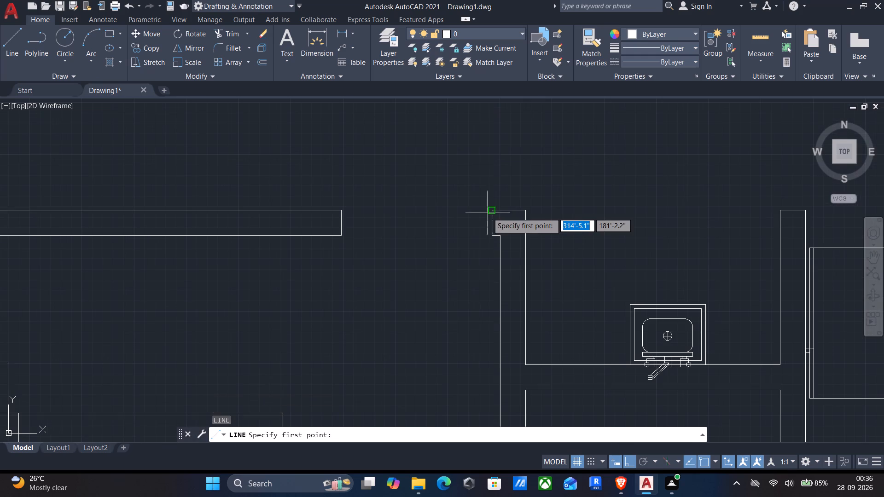
click(490, 211)
key(3)
key(apostrophe)
key(Return)
key(Return)
Draw a 2'6" line south from the northeast corner of the west jamb at the utility room doorway south of the kitchen.
scroll(457, 343, down, 2)
middle_drag(437, 334, 167, 227)
middle_drag(317, 329, 373, 275)
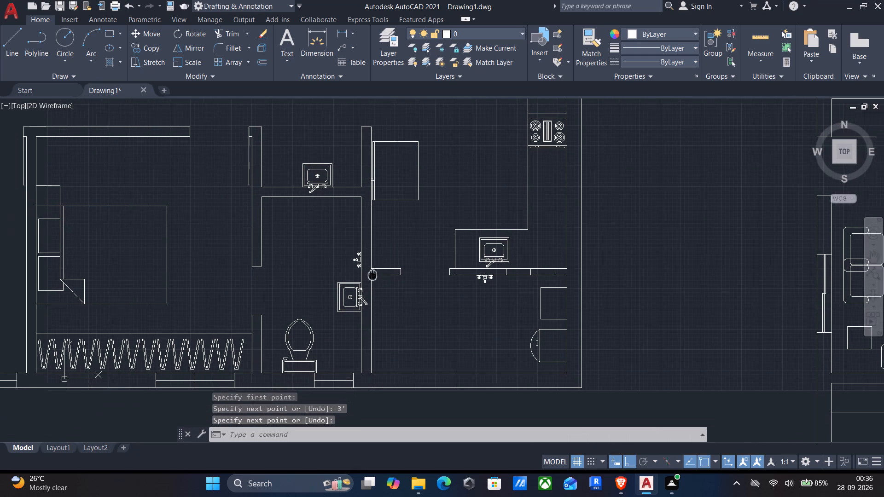
middle_drag(373, 275, 374, 274)
scroll(396, 276, up, 2)
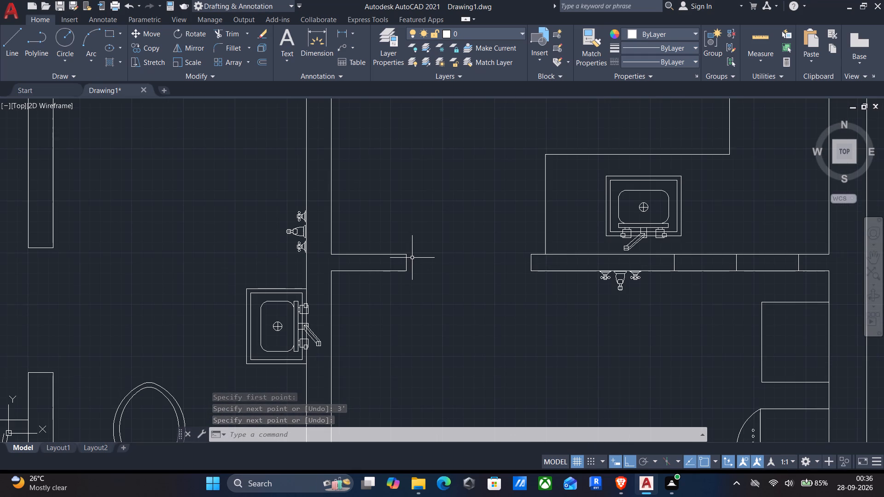
scroll(412, 258, up, 2)
key(Return)
click(390, 248)
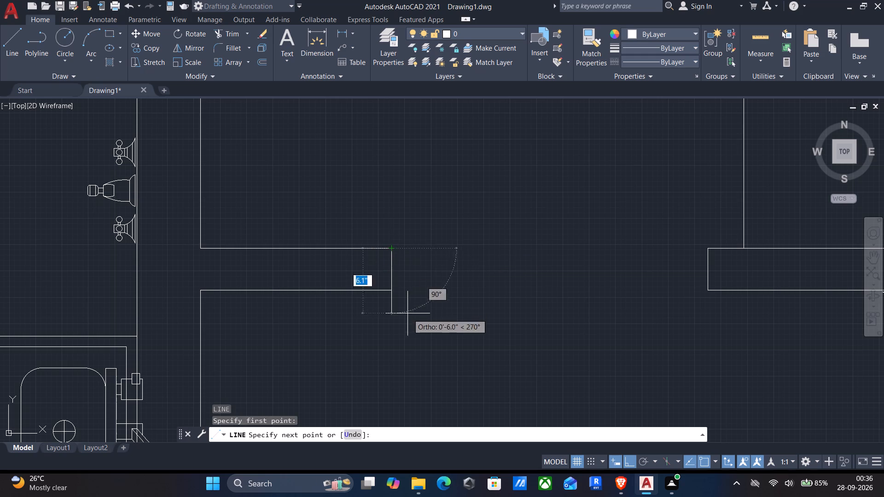
middle_drag(408, 318, 460, 243)
scroll(464, 239, down, 1)
key(2)
key(apostrophe)
text(6")
key(Return)
key(Return)
Draw a 3' line west from the southeast corner of the north jamb at the entrance opening in the east wall.
scroll(474, 295, down, 2)
middle_drag(501, 298, 477, 357)
scroll(477, 359, down, 2)
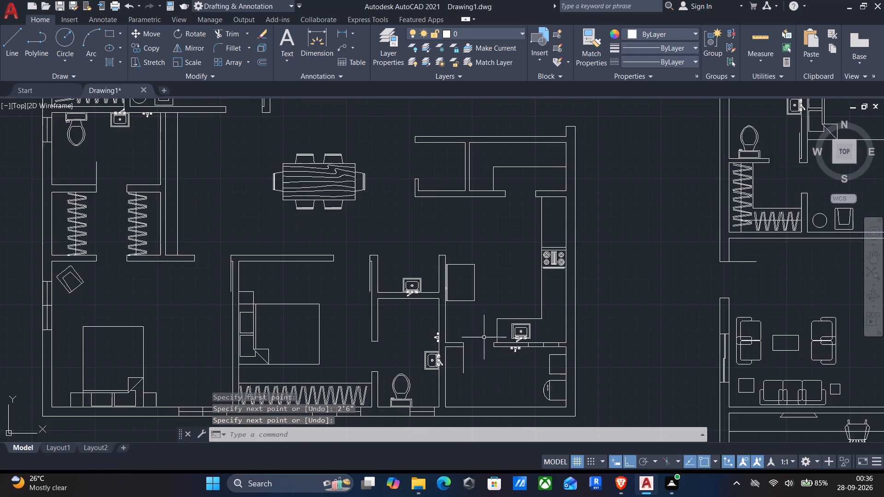
middle_drag(489, 291, 464, 344)
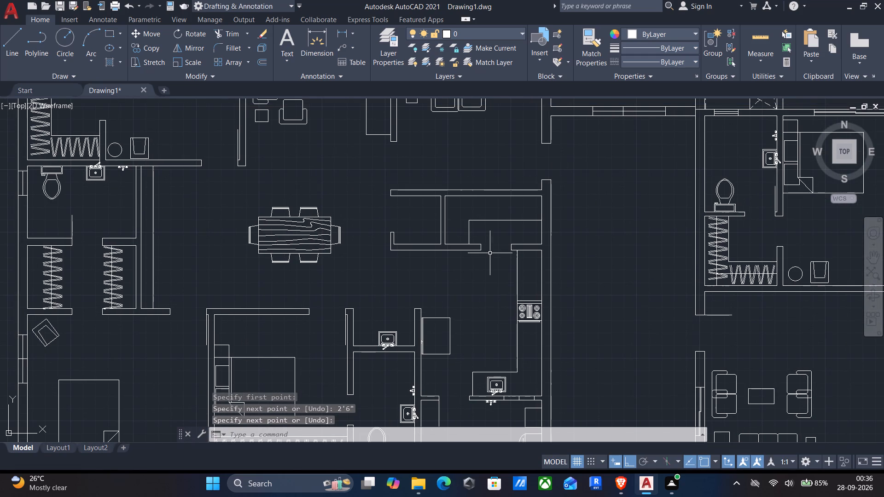
middle_drag(467, 277, 442, 335)
middle_drag(561, 313, 546, 356)
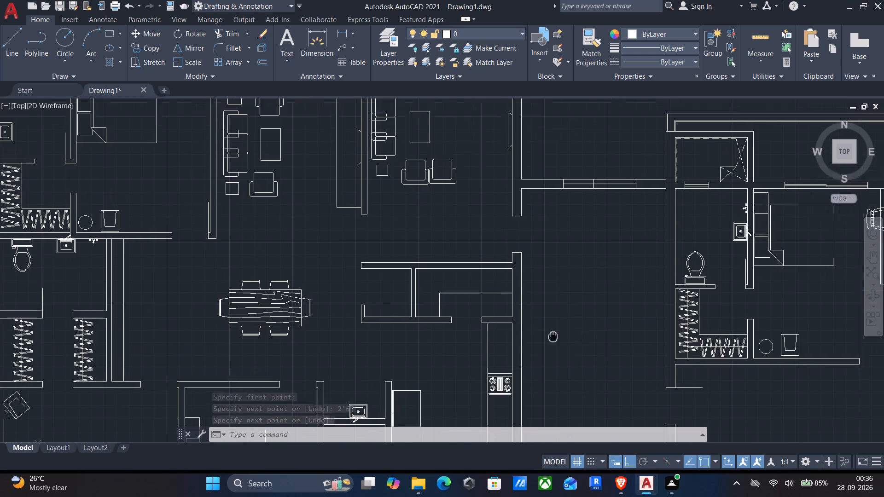
middle_drag(546, 356, 541, 380)
scroll(477, 266, up, 3)
key(Return)
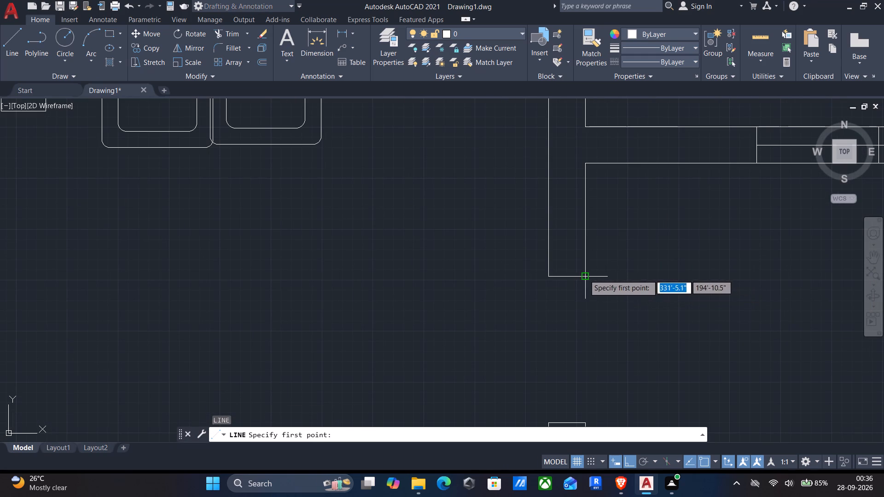
click(584, 275)
text(3')
key(Return)
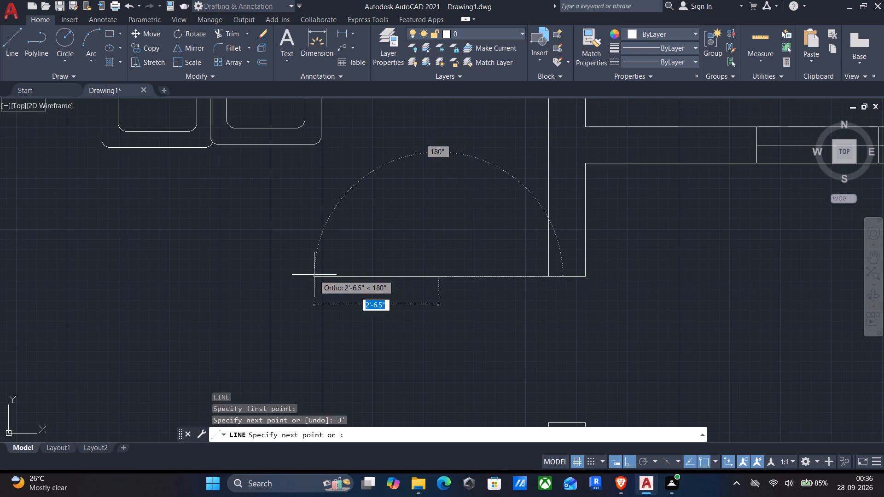
scroll(309, 289, down, 3)
key(Return)
Draw a 2'6" line north from the southeast corner of the west jamb at the small room's doorway north of the kitchen.
middle_drag(308, 300, 394, 282)
middle_drag(379, 281, 420, 285)
scroll(428, 287, down, 1)
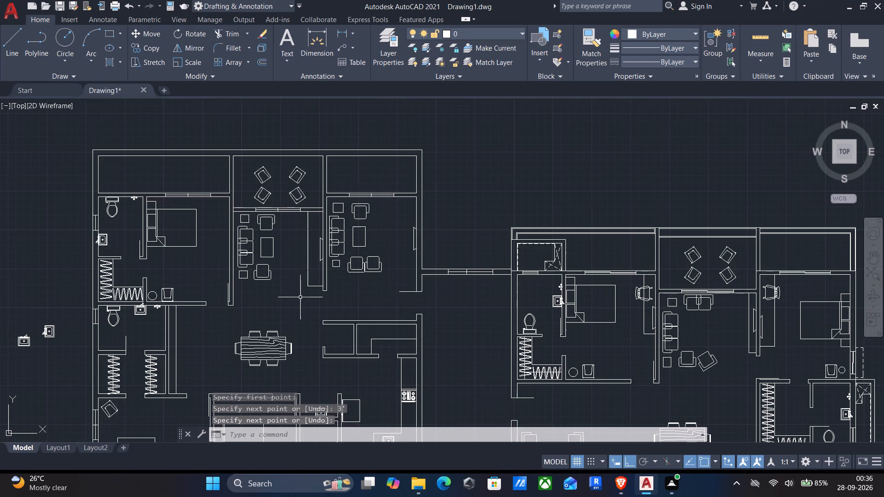
middle_drag(289, 302, 399, 275)
middle_drag(399, 283, 407, 250)
middle_drag(401, 277, 427, 223)
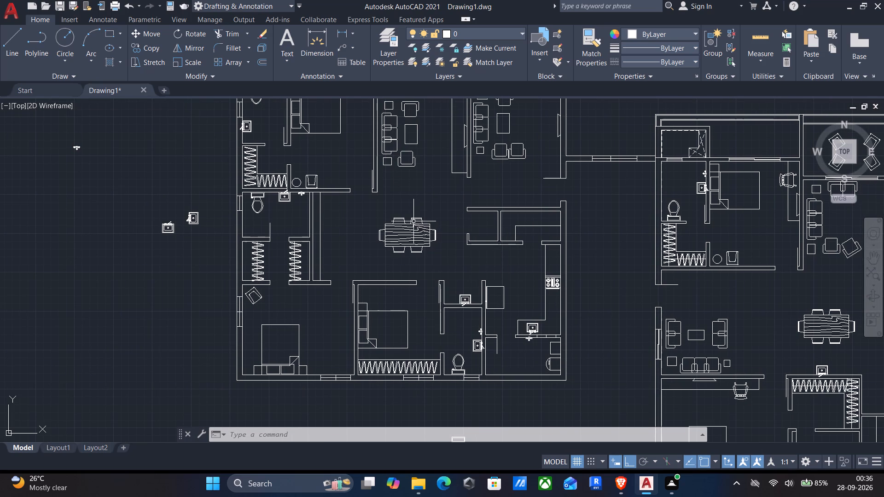
middle_drag(459, 248, 439, 280)
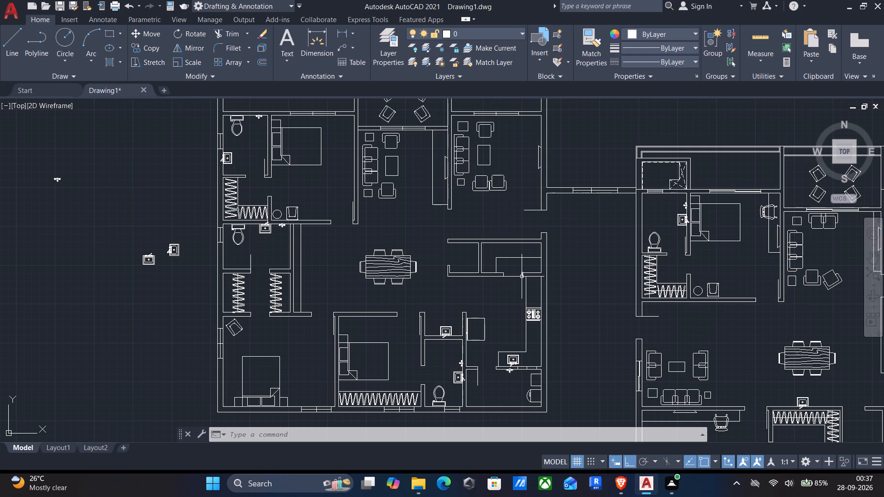
key(Return)
scroll(510, 276, up, 3)
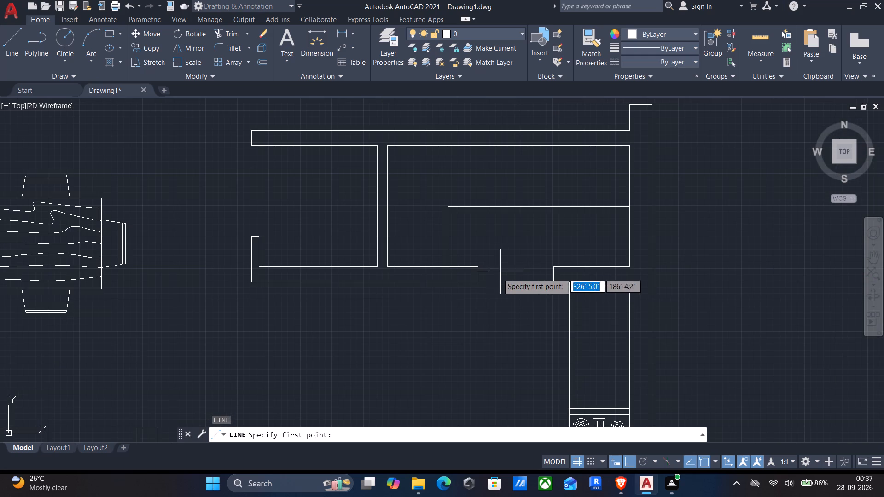
scroll(493, 278, up, 2)
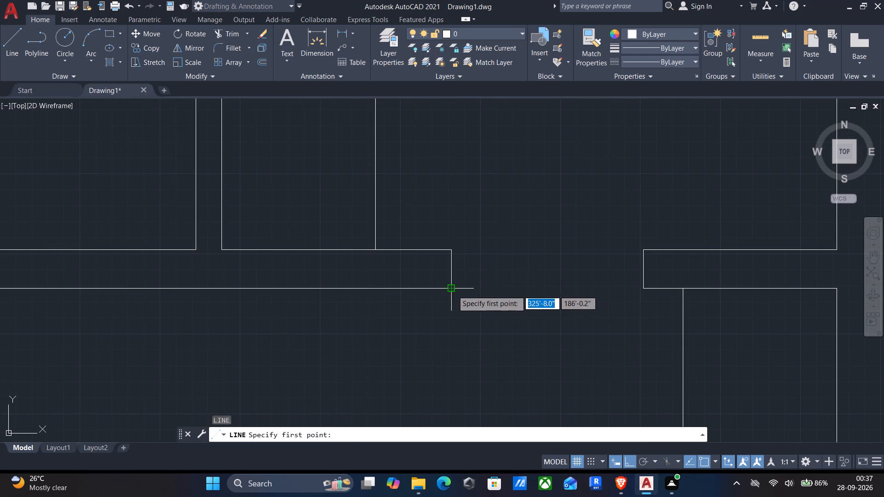
drag(453, 291, 462, 274)
text(2'6")
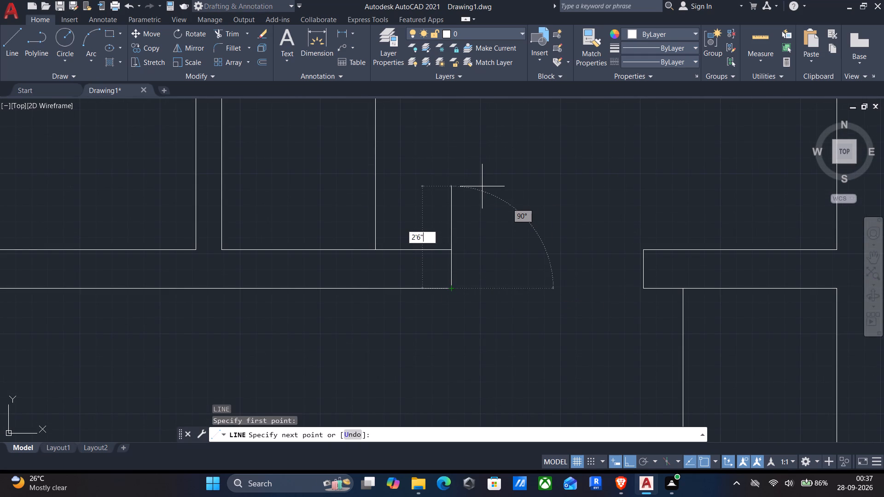
key(Return)
scroll(489, 211, down, 2)
key(Return)
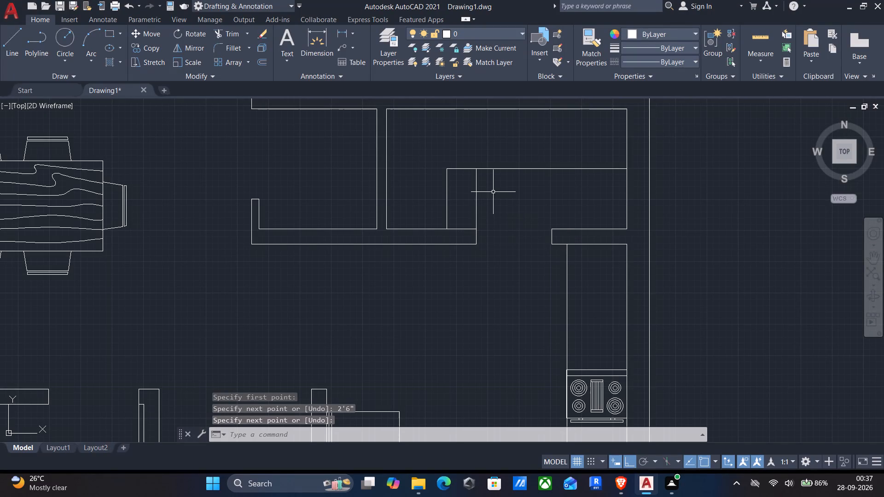
Draw a 2'6" line east from the northwest corner of the south jamb at the south bathroom's doorway.
middle_drag(471, 221, 530, 119)
middle_drag(469, 229, 489, 192)
scroll(490, 191, down, 1)
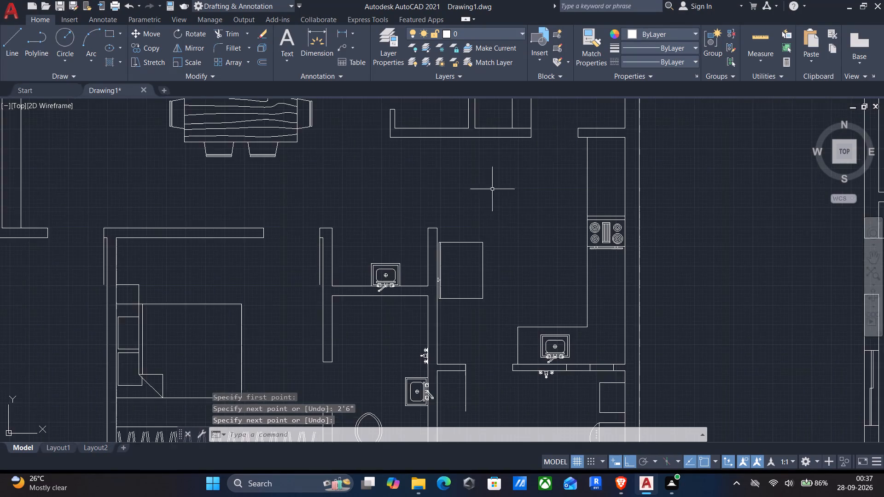
middle_drag(501, 203, 524, 235)
scroll(525, 235, down, 1)
middle_drag(521, 313, 564, 241)
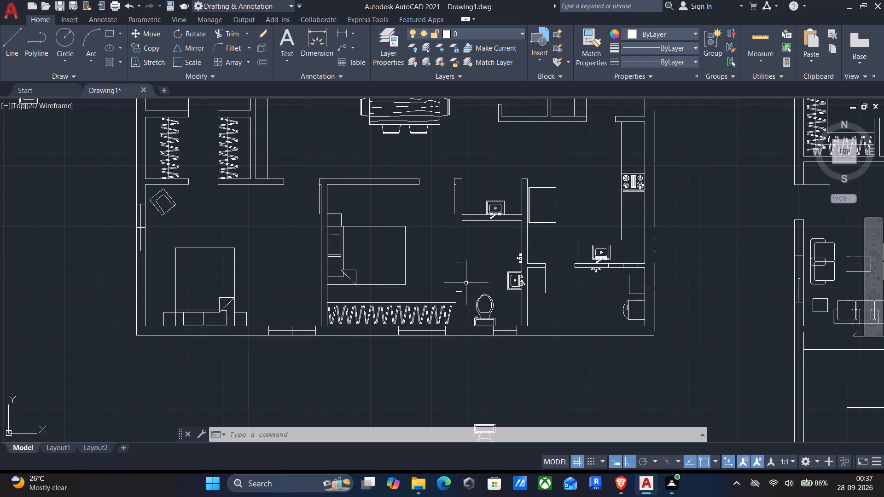
key(Return)
scroll(466, 283, up, 2)
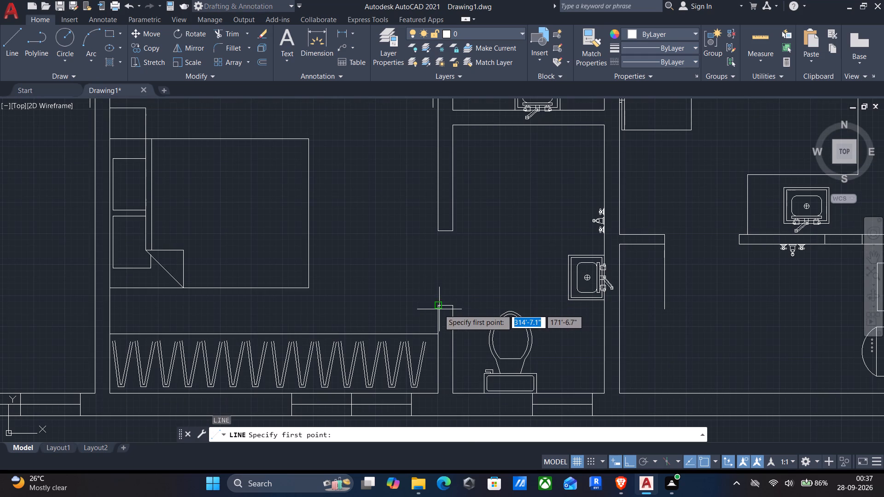
click(436, 306)
key(2)
text('6")
key(Return)
key(Return)
Examine the doorways across the left-hand apartment for door-leaf lines.
scroll(477, 296, down, 2)
middle_drag(465, 295, 466, 366)
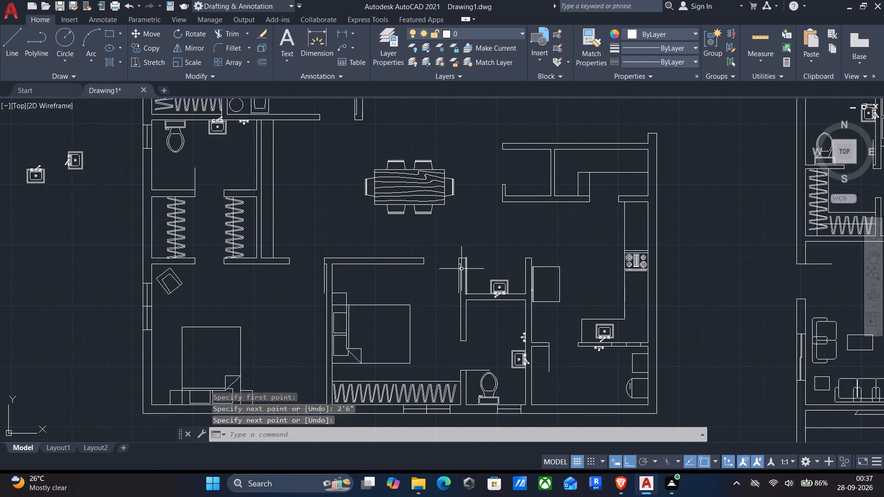
middle_drag(458, 272, 459, 354)
middle_drag(278, 362, 367, 303)
middle_drag(297, 227, 307, 316)
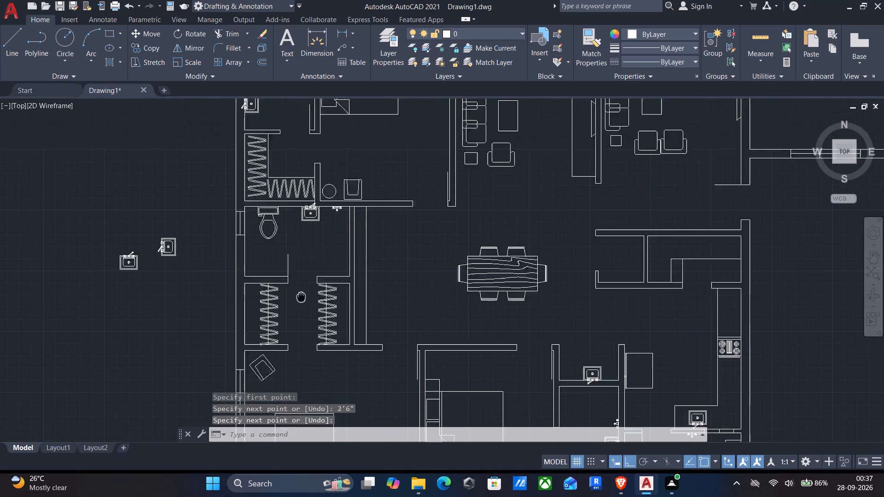
middle_drag(307, 316, 331, 373)
scroll(447, 282, up, 1)
middle_drag(283, 231, 358, 304)
scroll(359, 305, down, 1)
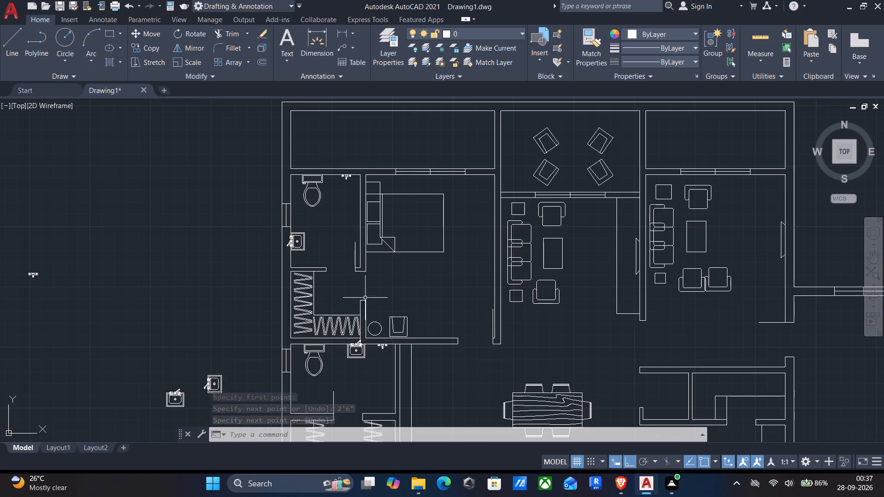
middle_drag(374, 287, 427, 220)
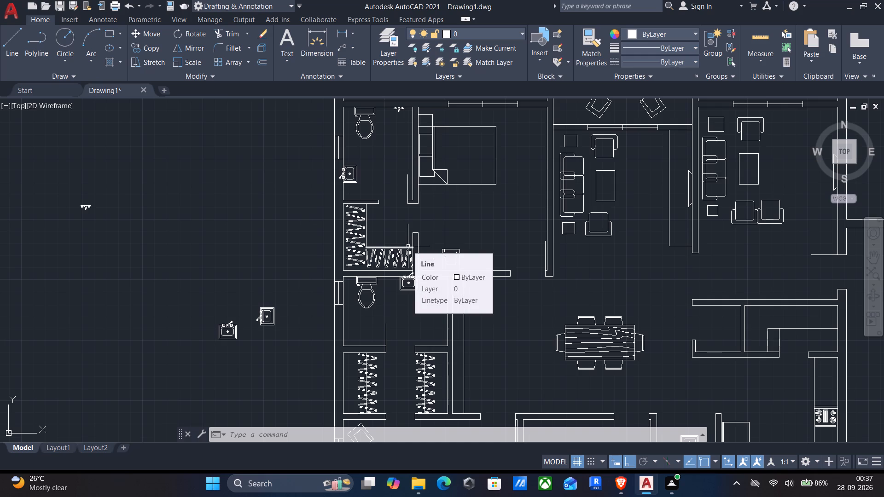
middle_drag(566, 295, 523, 199)
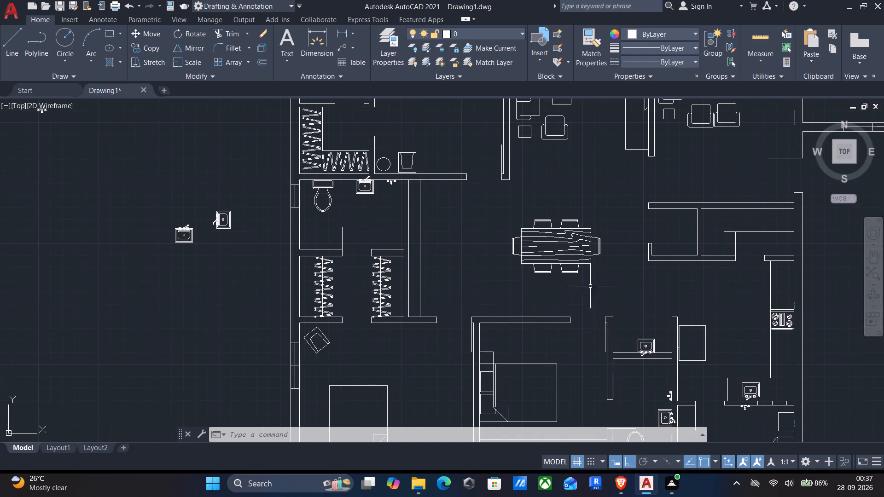
middle_drag(607, 299, 579, 232)
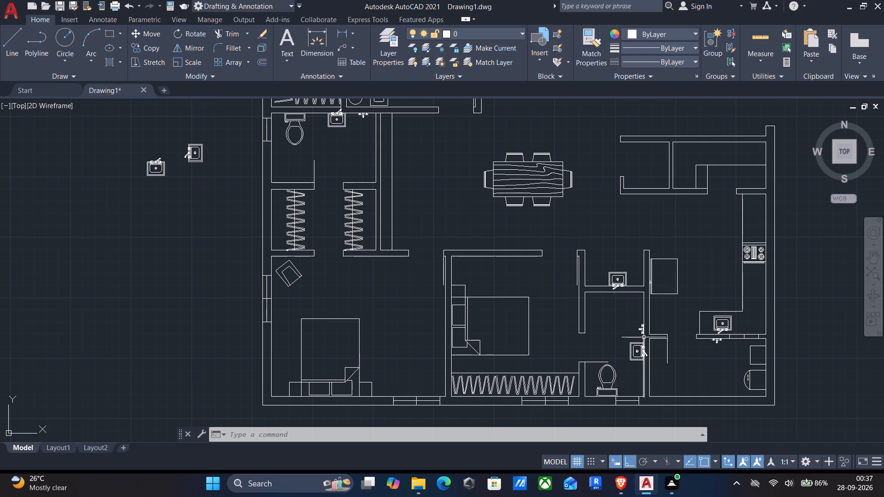
middle_drag(690, 272, 664, 365)
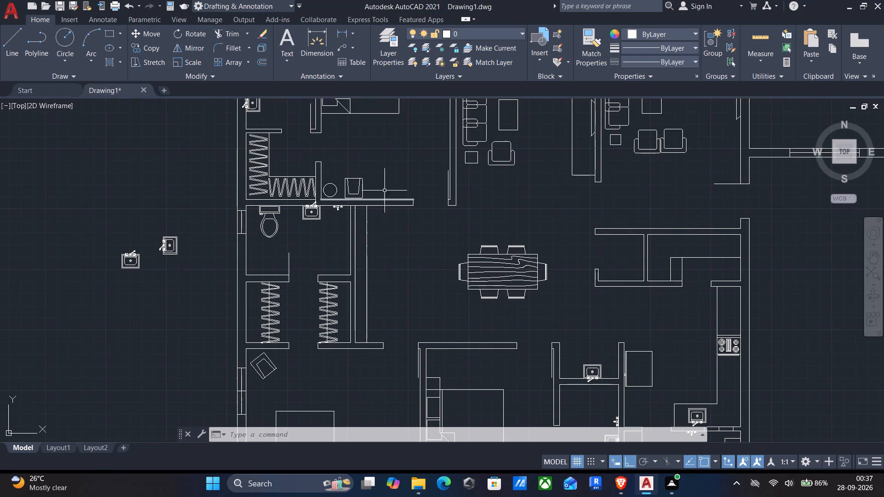
middle_drag(314, 287, 372, 234)
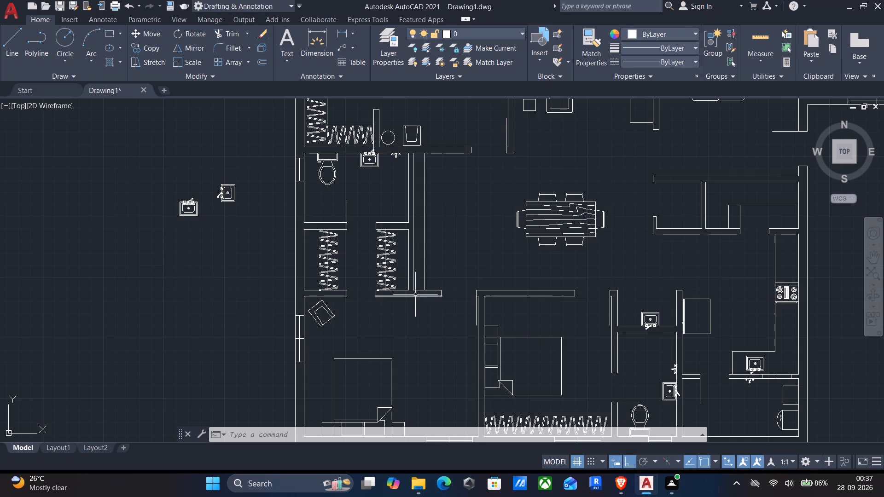
Offset the door-leaf lines by 1": west at the south-central bedroom's doorway and east at the utility room's doorway south of the kitchen.
scroll(605, 312, up, 2)
click(612, 316)
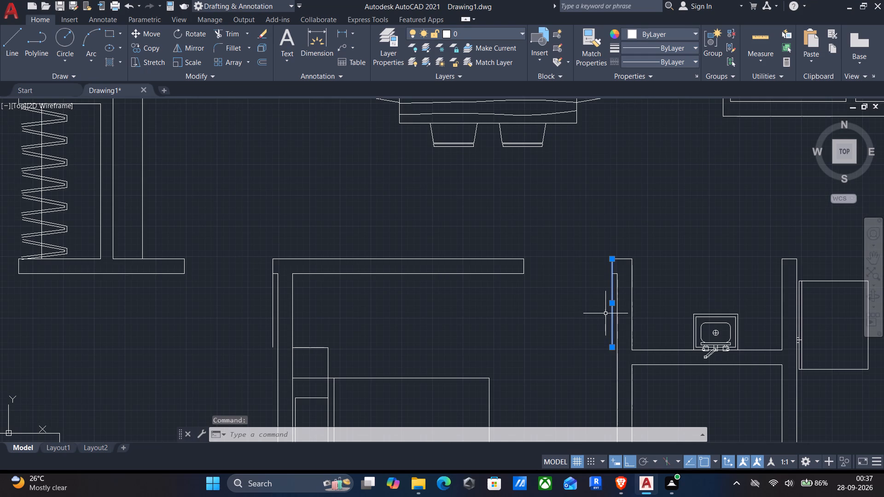
key(o)
key(Return)
text(1")
key(Return)
click(496, 329)
middle_drag(522, 342, 472, 290)
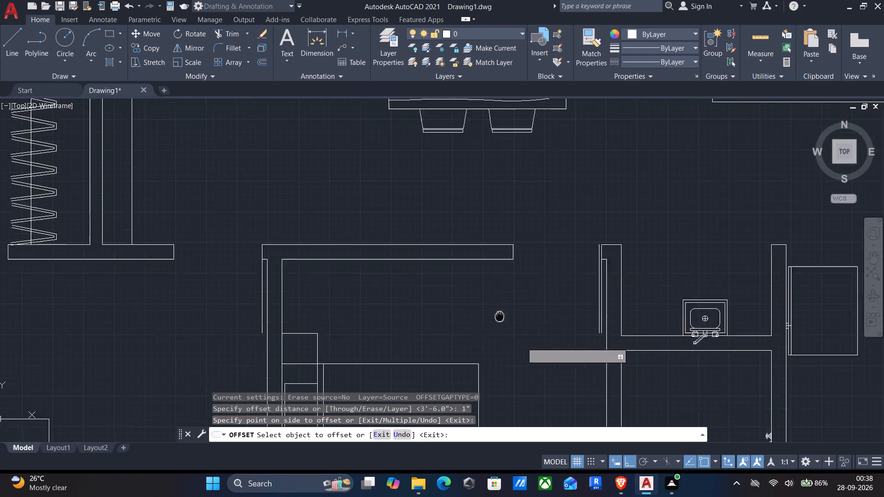
middle_drag(472, 290, 312, 193)
scroll(311, 193, down, 1)
click(510, 306)
click(536, 298)
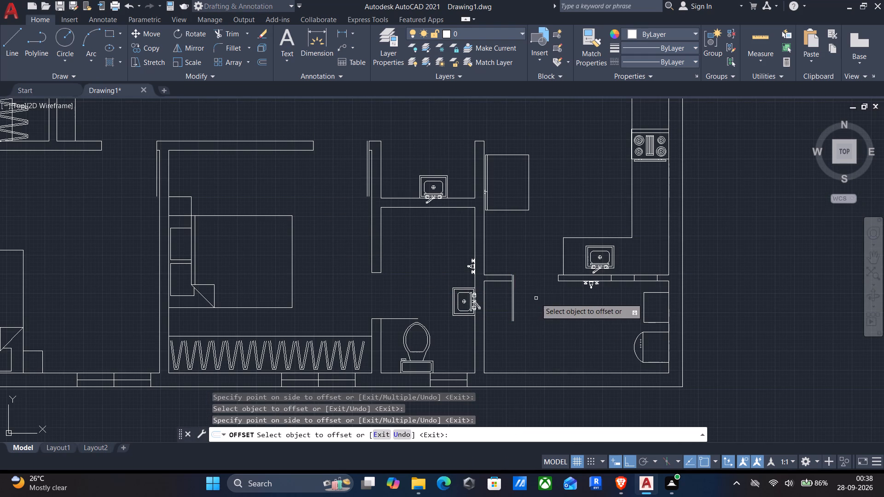
Offset the door-leaf lines by 1": west at the southwest bedroom's doorway and east at the west bathroom's doorway.
middle_drag(552, 257, 538, 300)
middle_drag(322, 275, 545, 297)
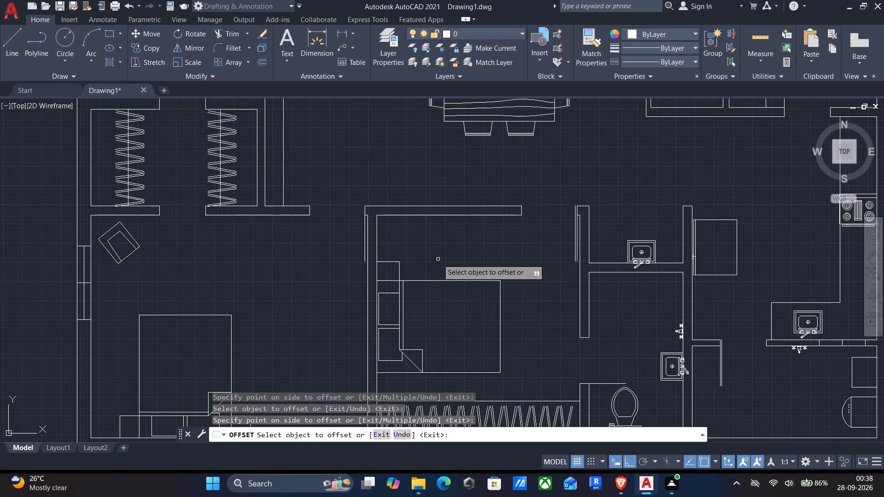
click(365, 253)
click(295, 251)
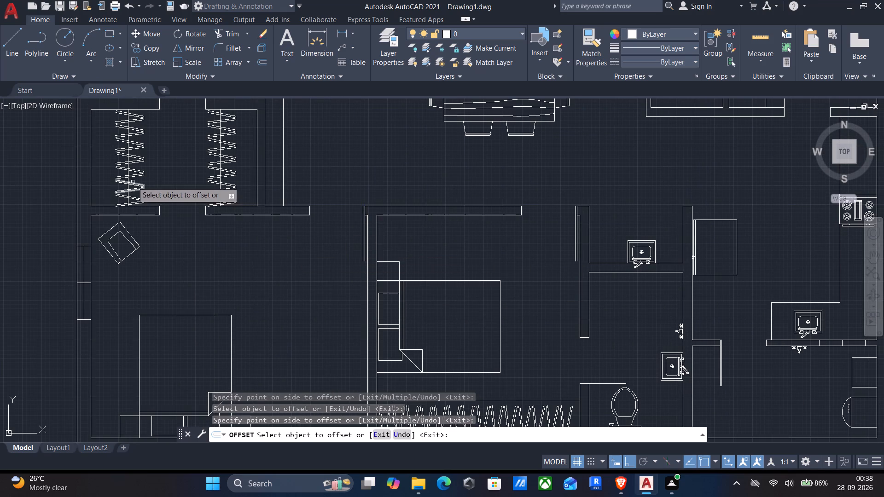
middle_drag(149, 202, 255, 327)
drag(265, 195, 282, 194)
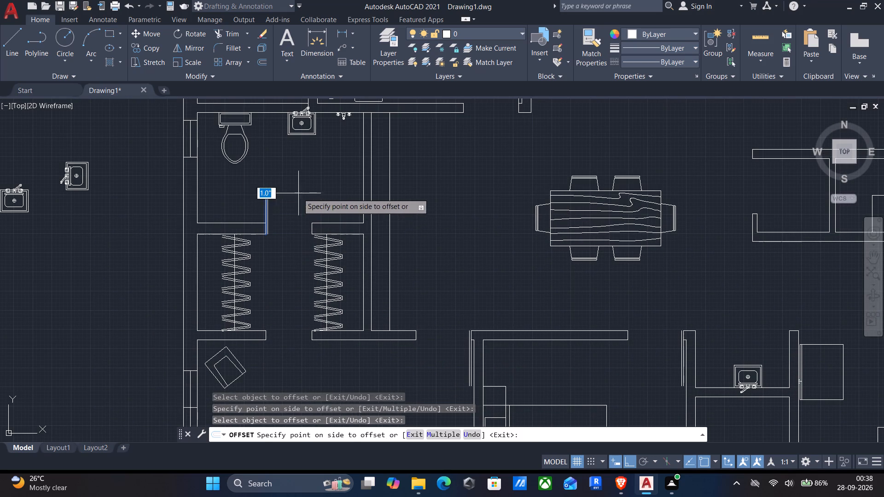
click(301, 192)
Offset the door-leaf lines 1" west at the north bedroom's doorway and at its attached bathroom's doorway.
middle_drag(302, 200, 309, 276)
middle_drag(320, 225, 303, 300)
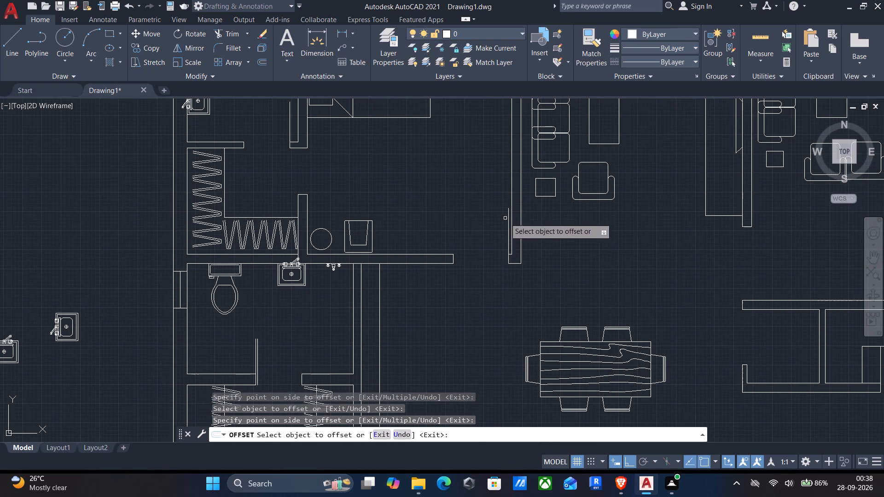
click(509, 217)
click(461, 218)
middle_drag(419, 198, 459, 283)
scroll(419, 199, down, 1)
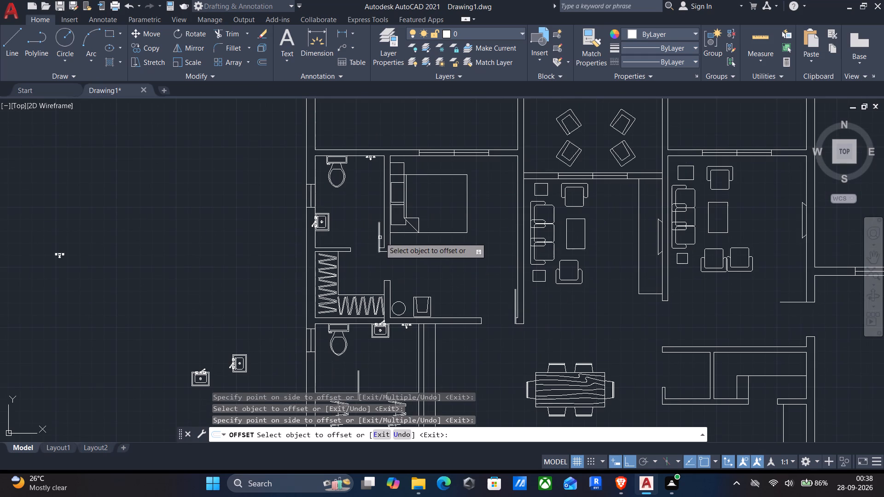
click(377, 237)
click(378, 228)
click(326, 226)
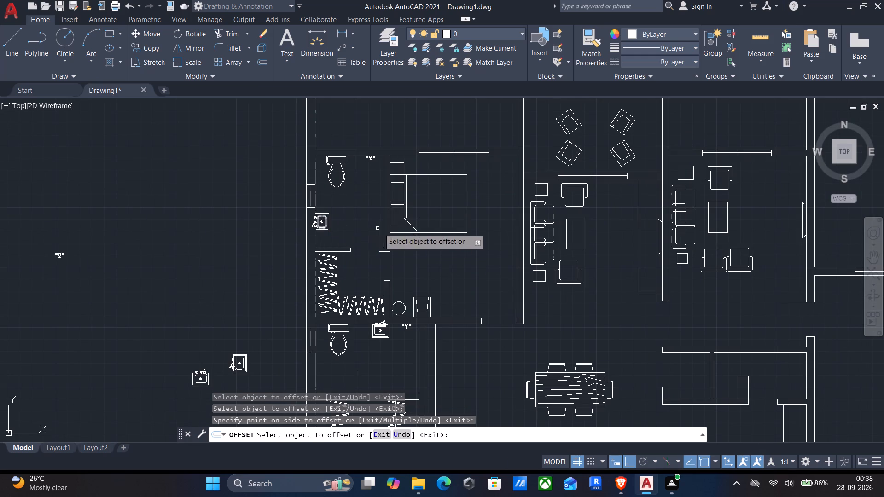
Offset the door-leaf lines by 1": south at the east entrance and east at the small room's doorway north of the kitchen.
middle_drag(411, 282, 271, 234)
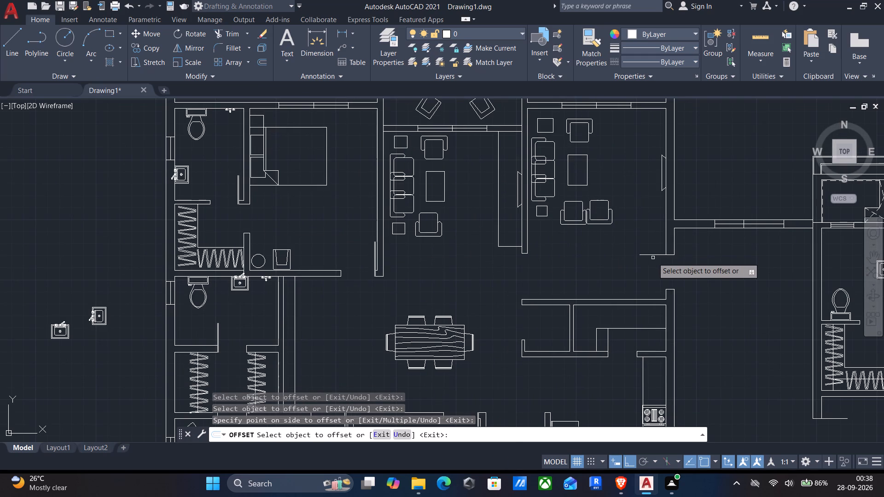
click(646, 254)
click(639, 272)
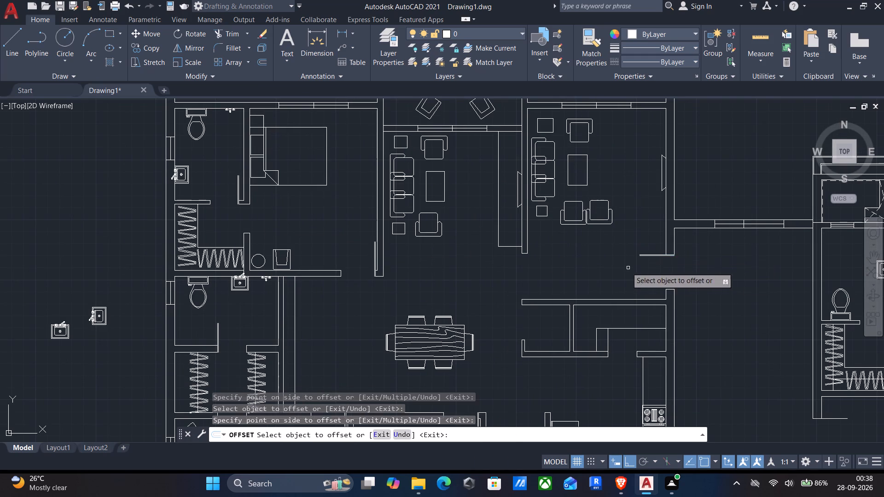
middle_drag(610, 271, 423, 219)
scroll(418, 216, down, 1)
scroll(423, 262, up, 2)
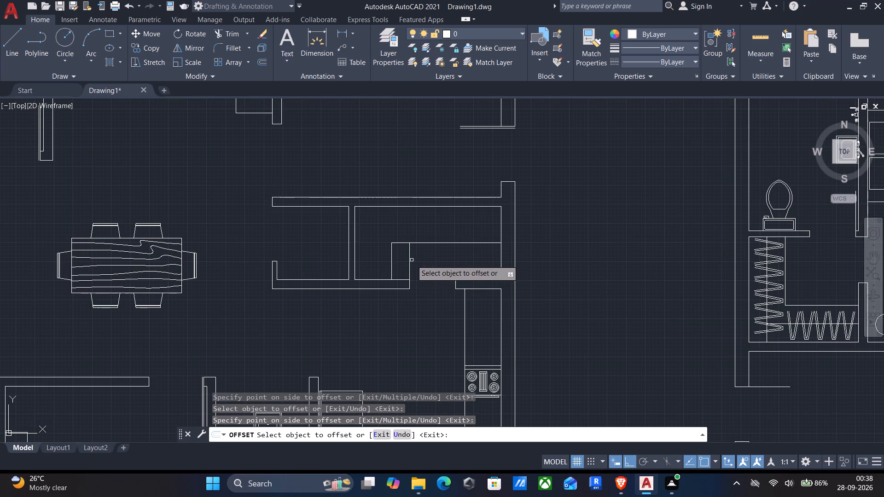
drag(410, 261, 417, 260)
click(436, 260)
Offset the centre line of the window in the north bedroom's north wall by 1" to both sides.
scroll(416, 302, down, 2)
middle_drag(409, 316, 468, 246)
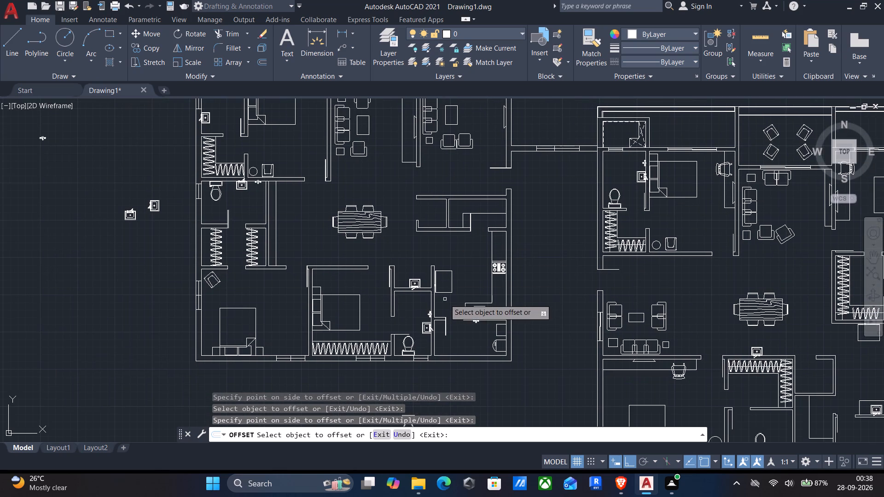
middle_drag(400, 305, 442, 331)
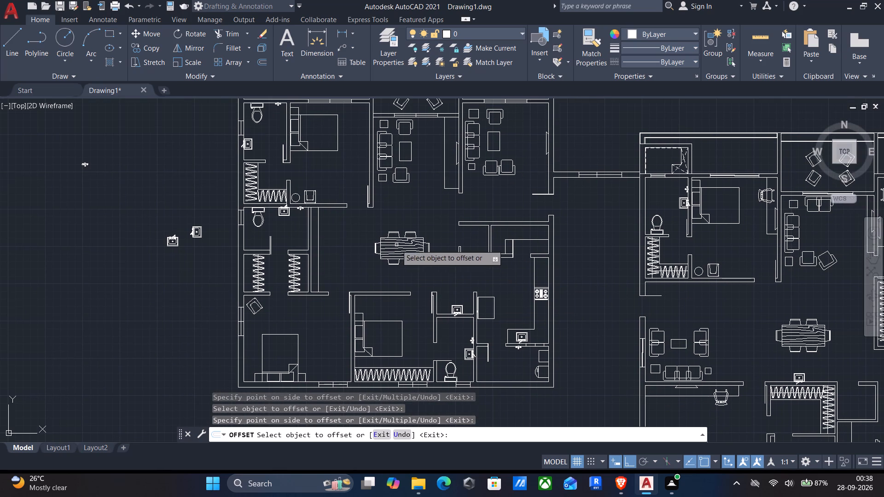
middle_drag(354, 272, 373, 349)
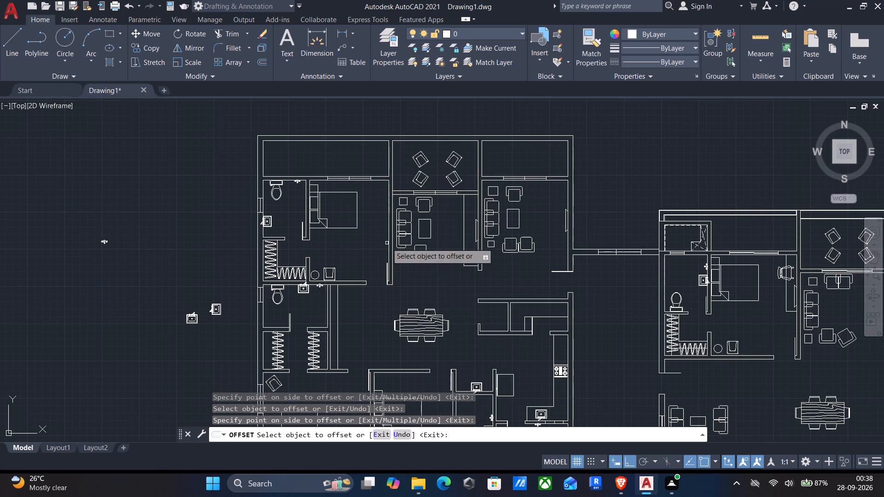
scroll(359, 182, up, 3)
click(352, 169)
click(361, 112)
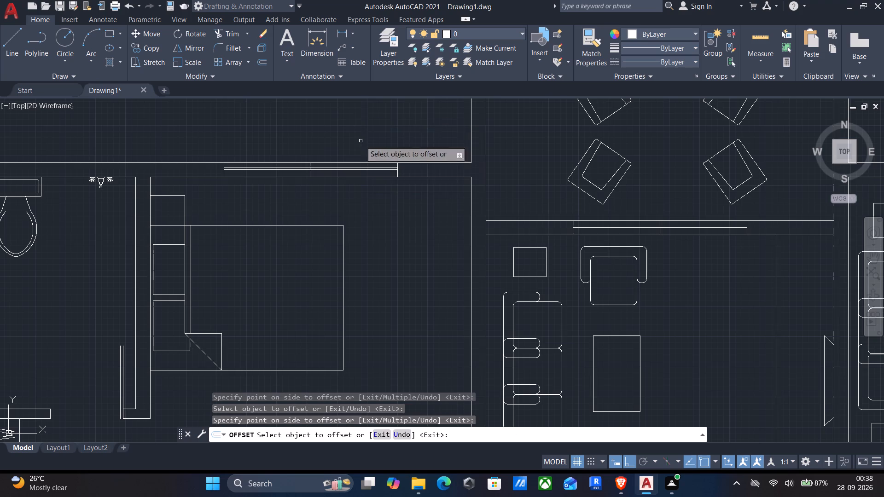
scroll(361, 174, up, 2)
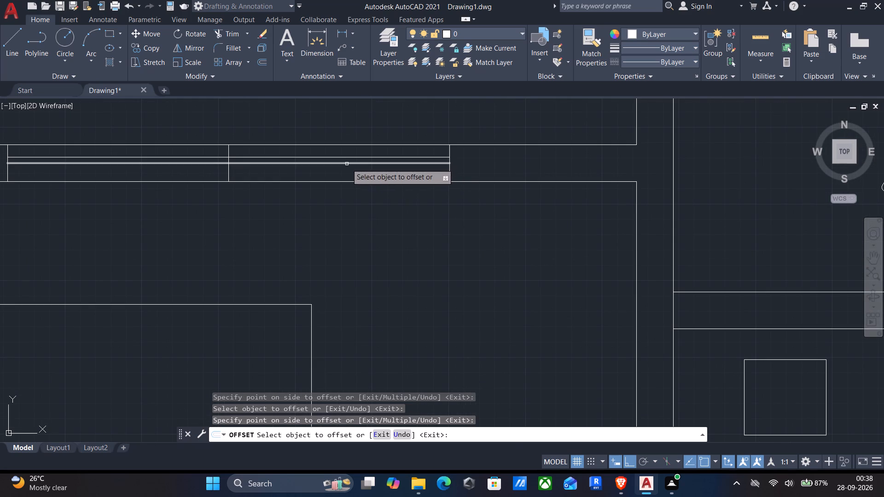
click(347, 164)
click(334, 220)
Offset the centre line of the window between the four-chair balcony and the sitting room by 1" to both sides.
scroll(339, 233, down, 3)
scroll(550, 251, up, 2)
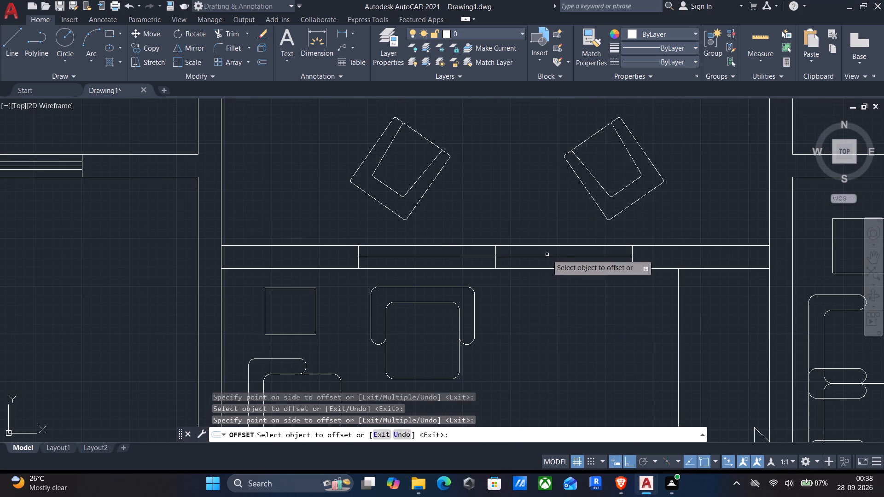
click(543, 258)
click(538, 202)
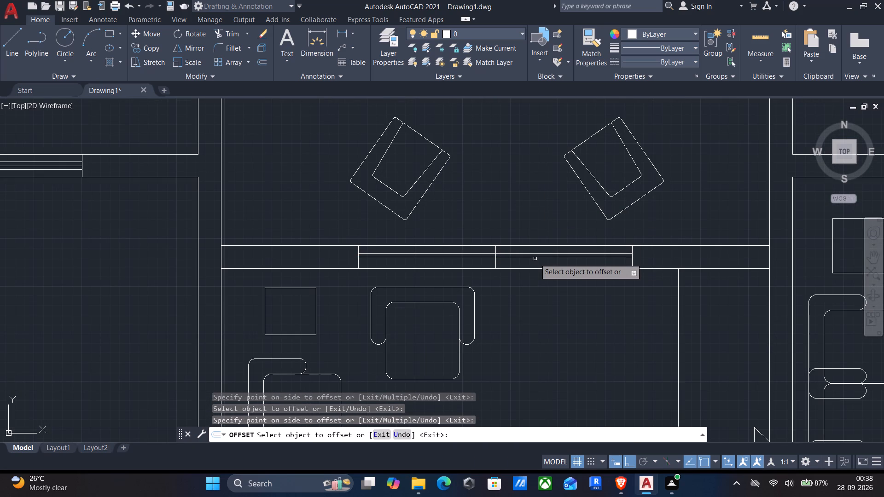
click(532, 258)
click(523, 301)
Offset the centre line of the window in the northeast living room's north wall by 1" to both sides.
scroll(523, 302, down, 2)
middle_drag(524, 303, 286, 278)
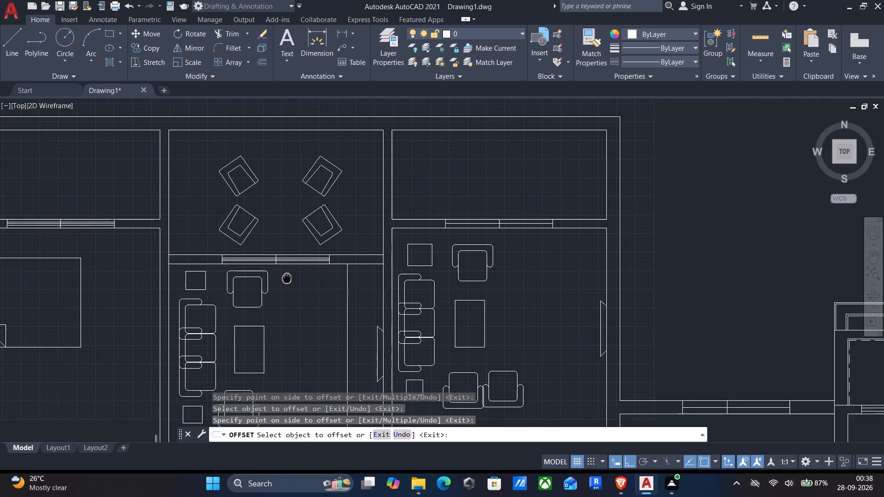
scroll(466, 226, up, 2)
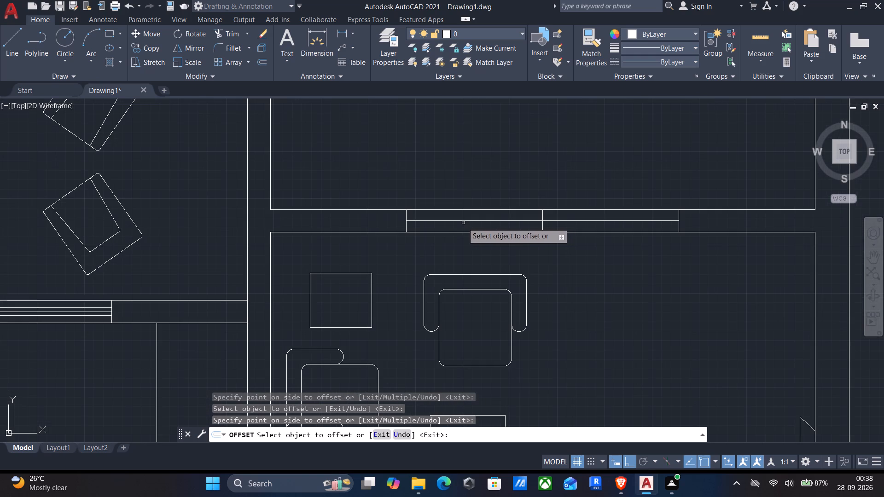
drag(459, 221, 458, 217)
click(454, 187)
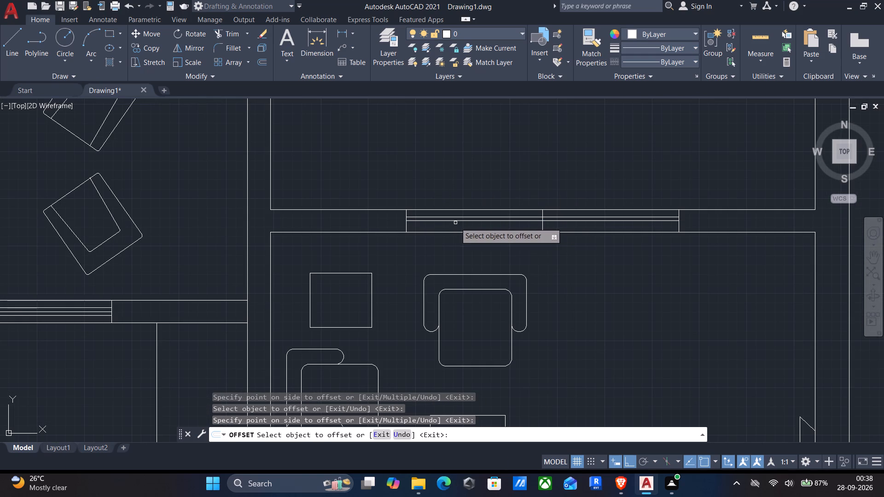
click(454, 221)
click(447, 251)
Offset the centre line of the window in the wall connecting the two apartments by 1" to both sides.
scroll(452, 254, down, 2)
middle_drag(539, 347, 533, 225)
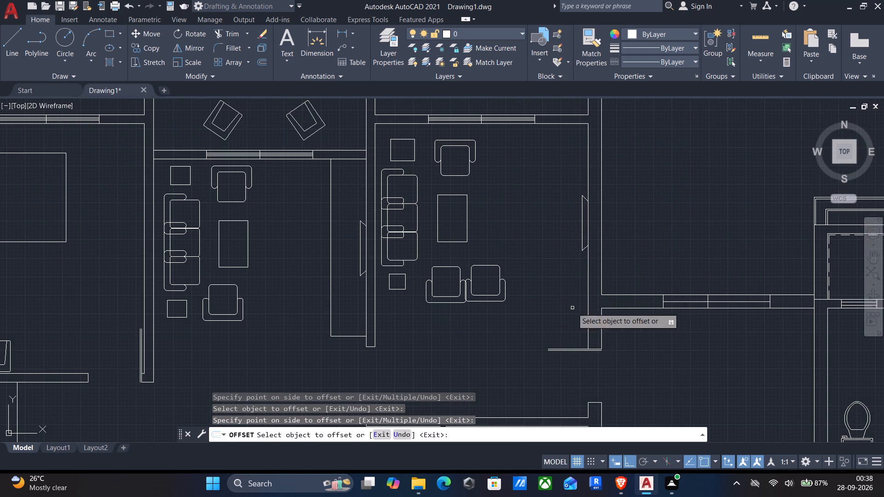
middle_drag(563, 324, 597, 131)
middle_drag(687, 180, 630, 298)
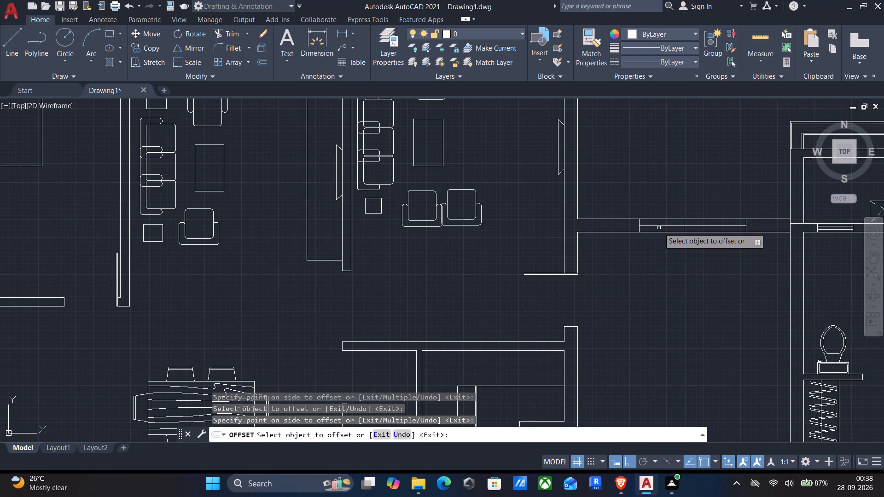
click(657, 225)
drag(656, 166, 658, 220)
scroll(660, 231, up, 3)
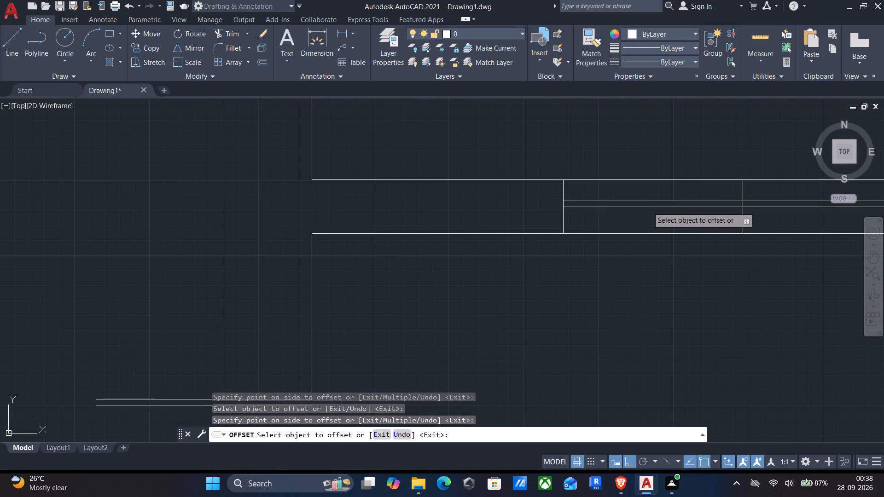
click(648, 207)
click(635, 276)
Offset the centre line of the south bathroom's window in the south outer wall by 1" to both sides.
scroll(623, 301, down, 3)
middle_drag(611, 345, 651, 164)
scroll(592, 326, up, 1)
middle_drag(592, 326, 667, 160)
scroll(669, 157, down, 1)
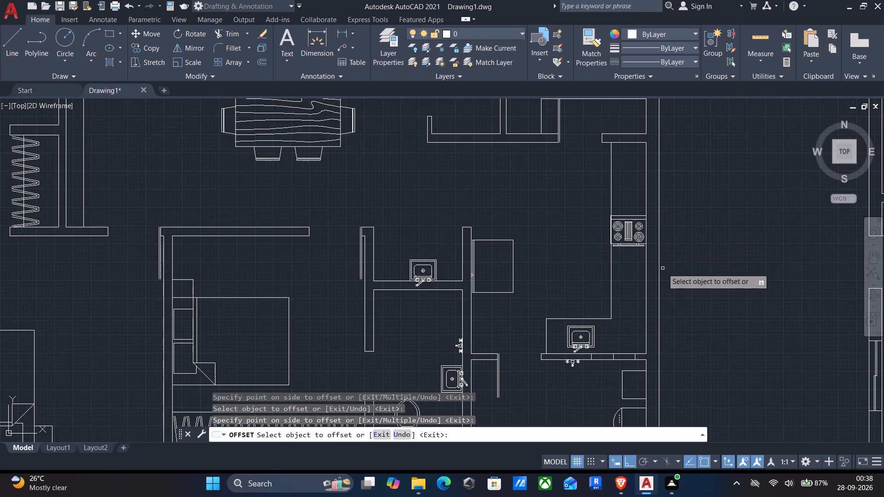
middle_drag(648, 299, 664, 109)
middle_drag(618, 198, 611, 213)
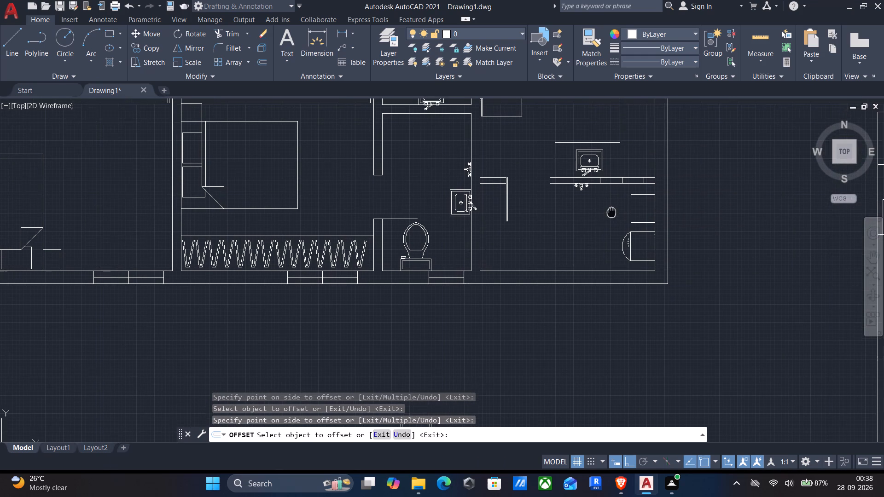
middle_drag(611, 213, 611, 214)
click(451, 272)
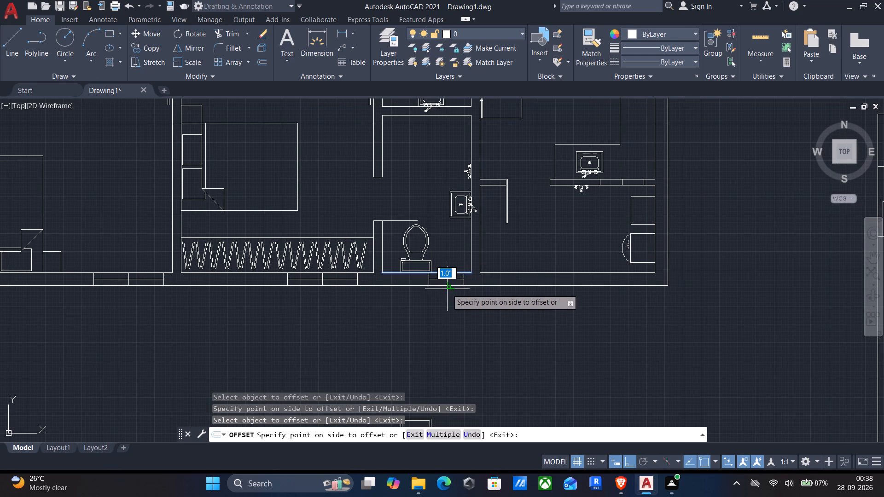
click(453, 289)
scroll(453, 274, up, 2)
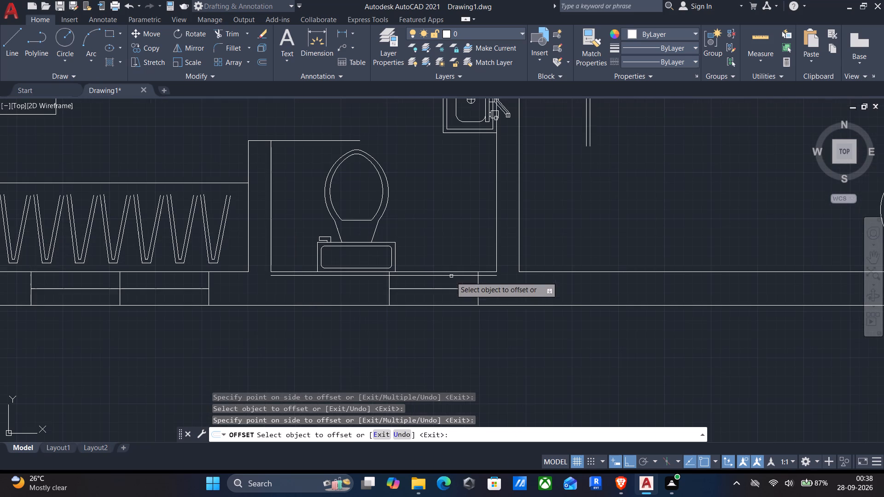
click(445, 290)
drag(453, 203, 453, 211)
click(450, 289)
click(440, 341)
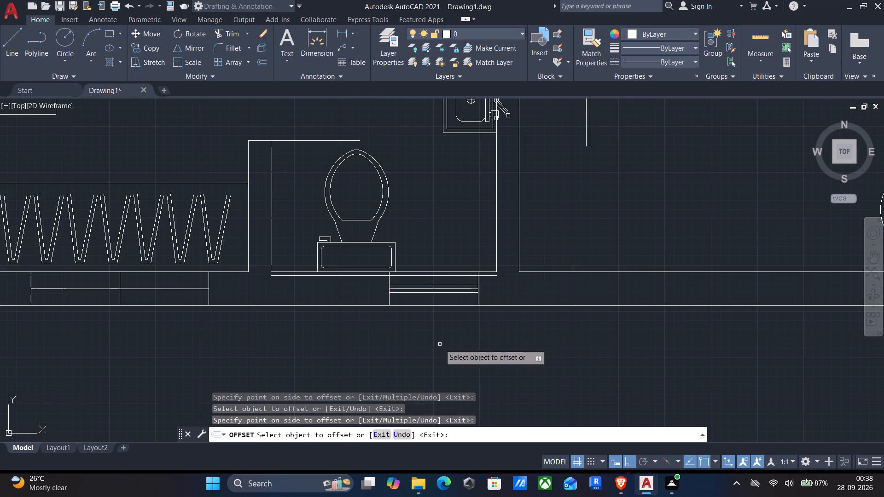
Offset the centre line of the south-central bedroom's window, beside the wardrobe, by 1" to both sides.
drag(186, 288, 186, 283)
drag(193, 252, 193, 258)
drag(187, 289, 187, 348)
click(187, 348)
Offset the centre line of the southwest bedroom's window in the south outer wall by 1" to both sides.
middle_drag(202, 329, 451, 246)
scroll(456, 243, down, 2)
middle_drag(321, 253, 512, 263)
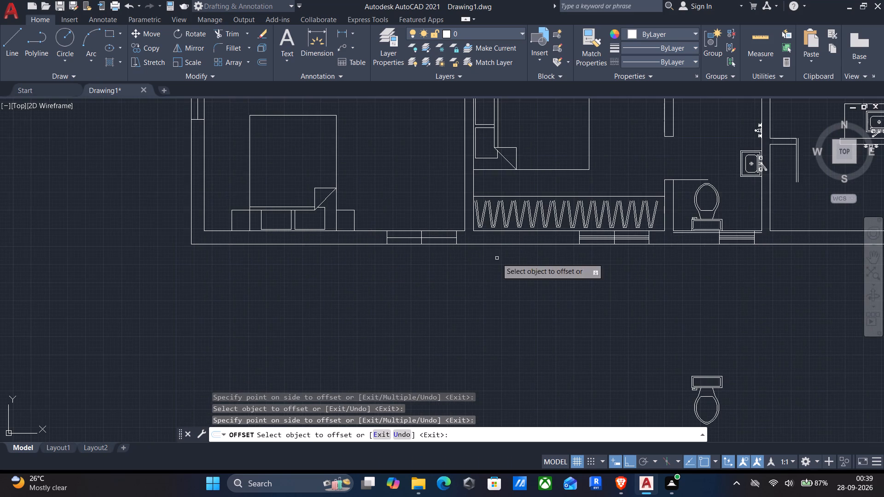
scroll(459, 243, up, 2)
click(413, 231)
click(413, 152)
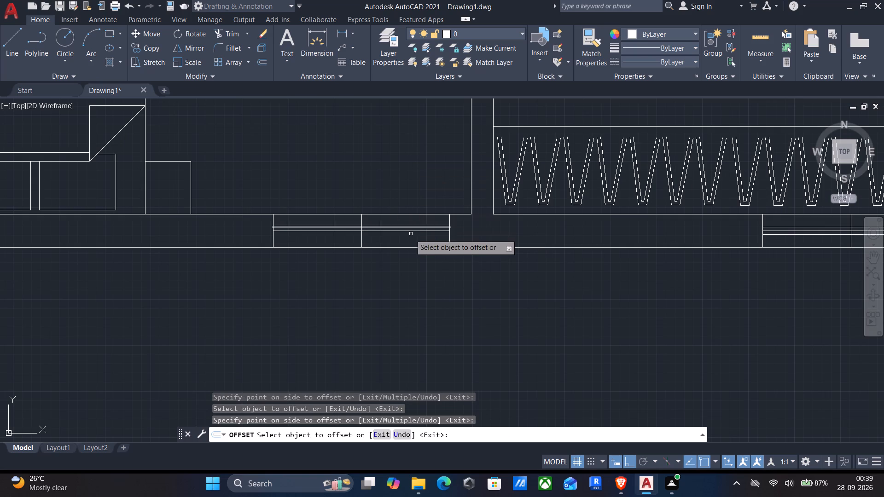
click(407, 231)
drag(390, 296, 389, 301)
Offset the centre line of the southwest bedroom's window in the west outer wall by 1" to both sides.
middle_drag(365, 272, 571, 262)
scroll(571, 262, down, 1)
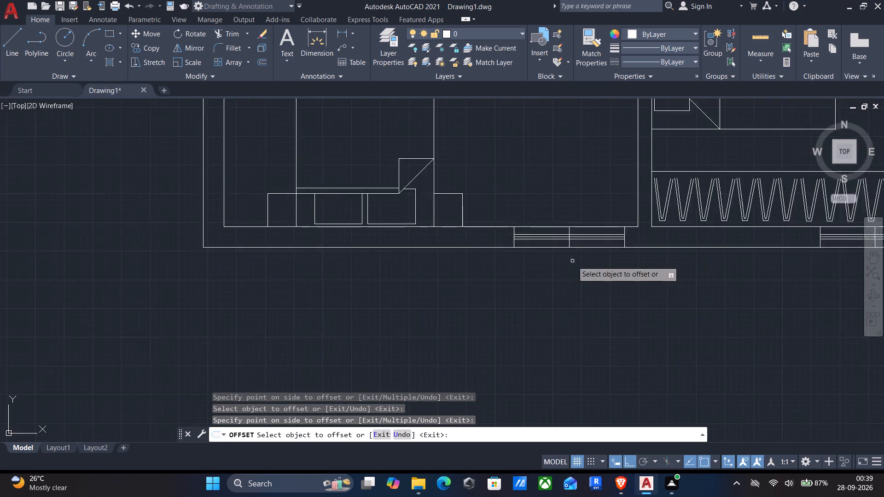
scroll(572, 261, down, 1)
middle_drag(419, 238, 470, 328)
click(400, 200)
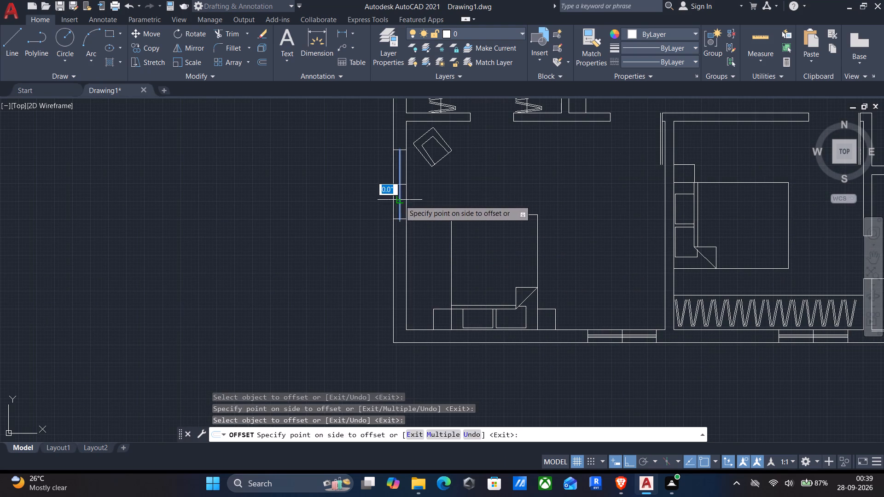
drag(325, 208, 345, 210)
scroll(394, 193, up, 3)
click(405, 177)
drag(449, 173, 457, 174)
Offset the centre line of the west bathroom's window, north of the southwest bedroom, by 1" to both sides.
scroll(457, 176, down, 3)
middle_drag(472, 204, 466, 274)
scroll(466, 275, down, 2)
scroll(452, 160, up, 3)
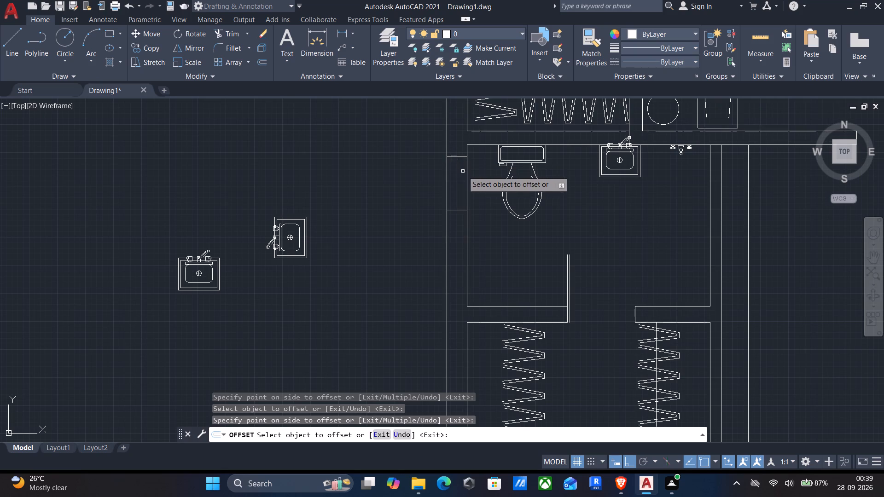
click(458, 184)
click(389, 202)
scroll(472, 189, up, 3)
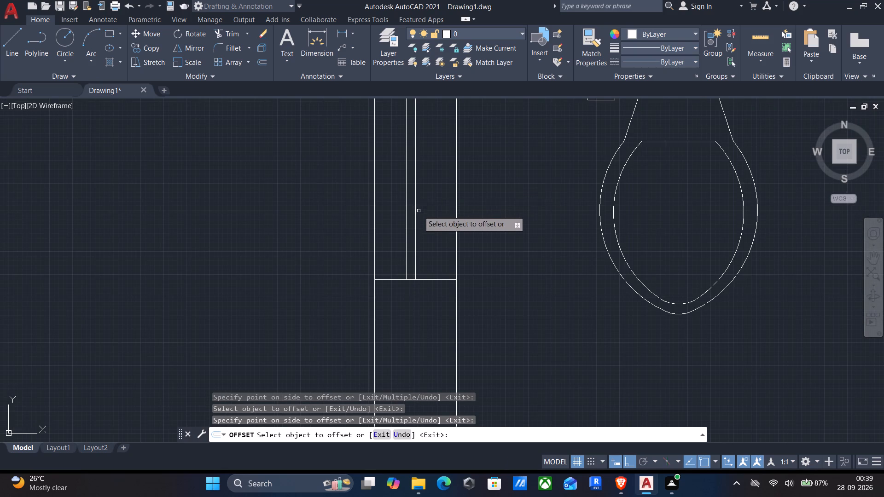
click(416, 215)
drag(465, 213, 484, 210)
Offset the centre line of the northwest bathroom's window in the west outer wall by 1" to both sides.
scroll(511, 207, down, 3)
middle_drag(514, 215, 504, 315)
scroll(504, 314, down, 1)
middle_drag(464, 179, 462, 286)
click(486, 205)
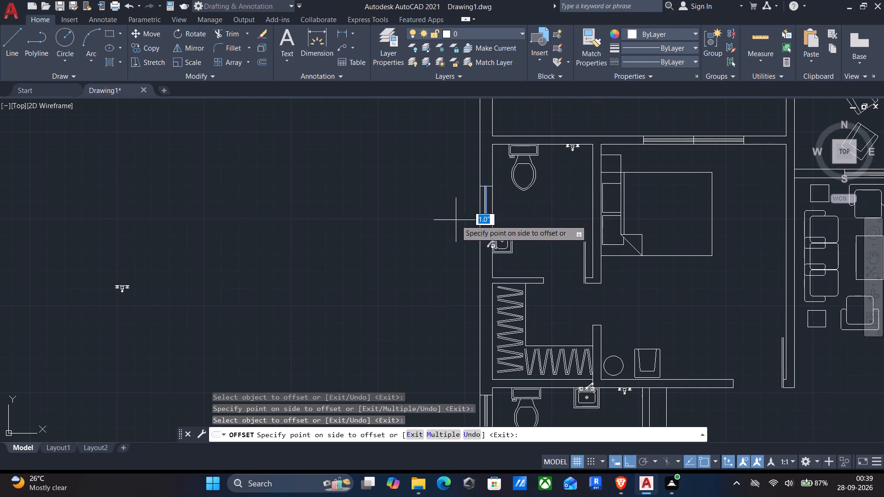
click(454, 222)
scroll(497, 198, up, 3)
drag(447, 230, 454, 228)
drag(482, 221, 483, 221)
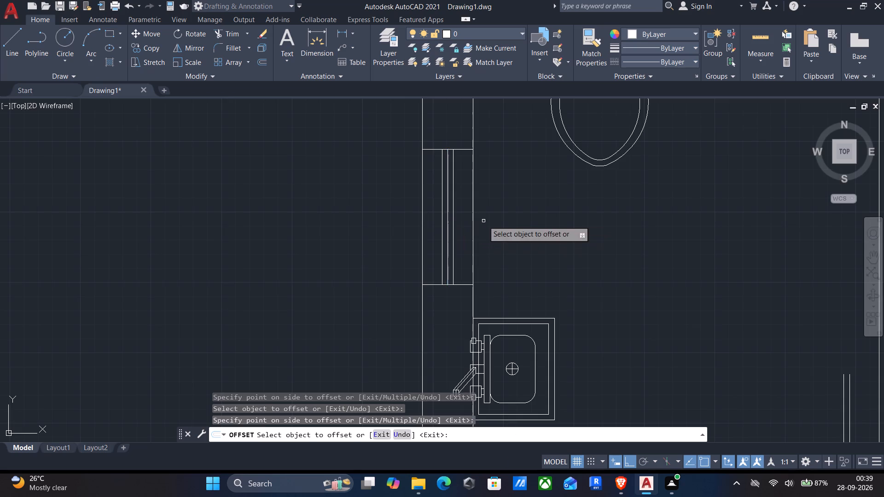
drag(483, 221, 486, 221)
Examine the right-hand apartment and the left-hand apartment's kitchen and utility area for windows still lacking pane lines.
scroll(585, 253, down, 3)
middle_drag(606, 274, 122, 231)
scroll(121, 230, down, 1)
middle_drag(605, 359, 48, 180)
scroll(47, 179, down, 1)
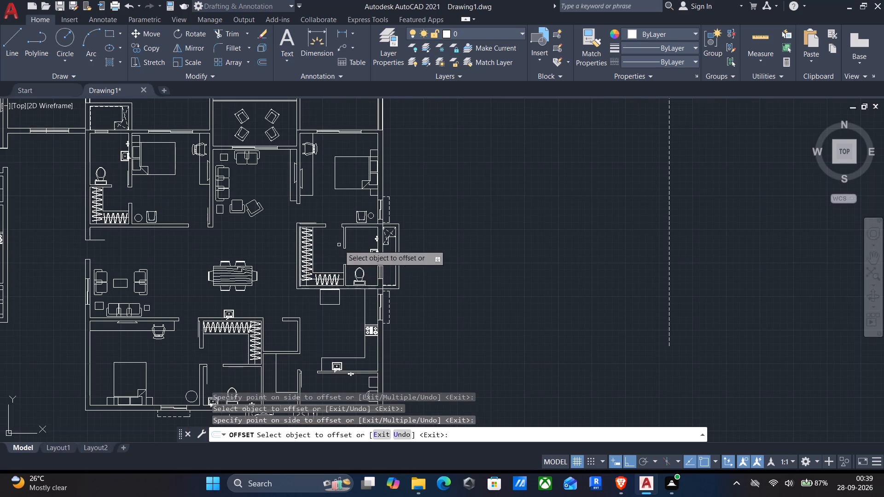
middle_drag(343, 244, 397, 165)
scroll(362, 221, up, 1)
middle_drag(401, 300, 456, 171)
scroll(454, 175, up, 1)
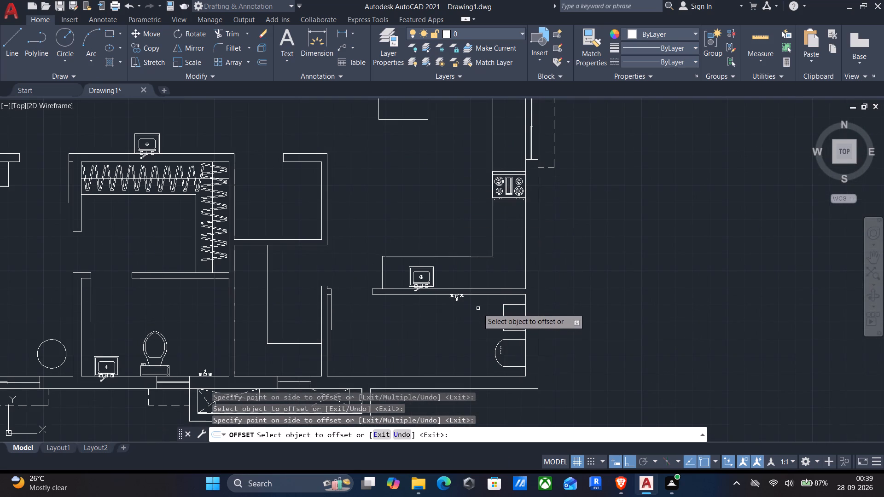
middle_drag(459, 300, 485, 233)
scroll(483, 237, down, 3)
middle_drag(408, 272, 575, 328)
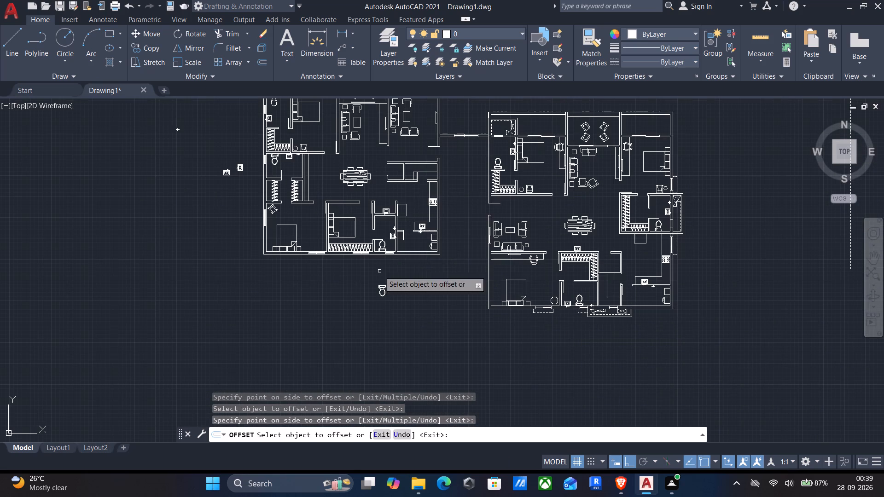
scroll(414, 205, up, 3)
middle_drag(415, 198, 397, 295)
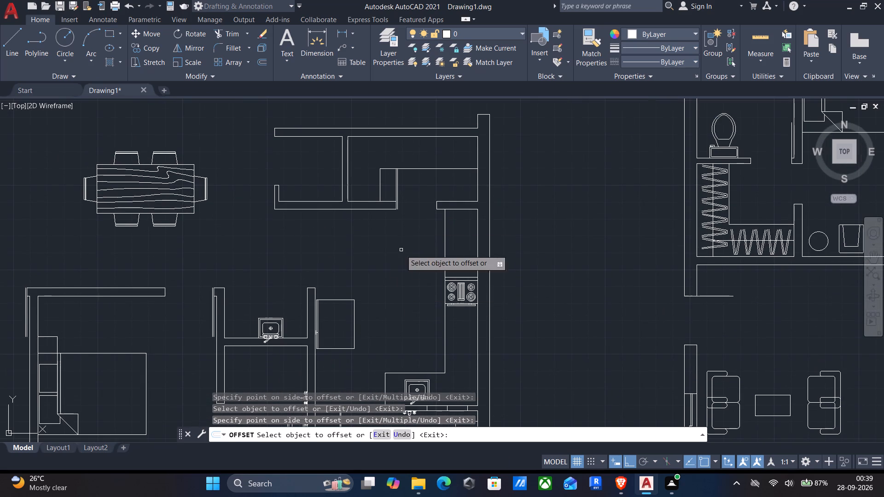
middle_drag(450, 156, 461, 124)
scroll(461, 126, down, 2)
scroll(444, 266, up, 3)
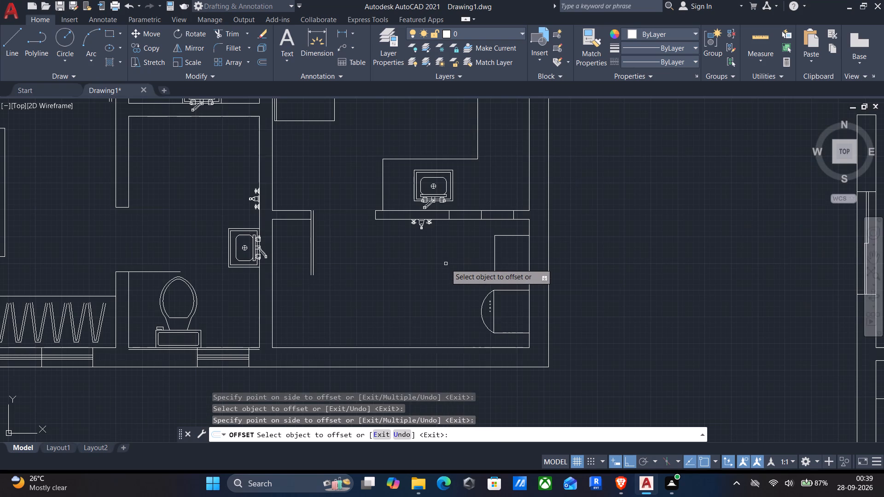
key(Return)
Draw a 2'-6" horizontal centre line between the jambs of the window in the left-hand apartment's kitchen-utility wall.
key(l)
key(Return)
scroll(458, 215, up, 3)
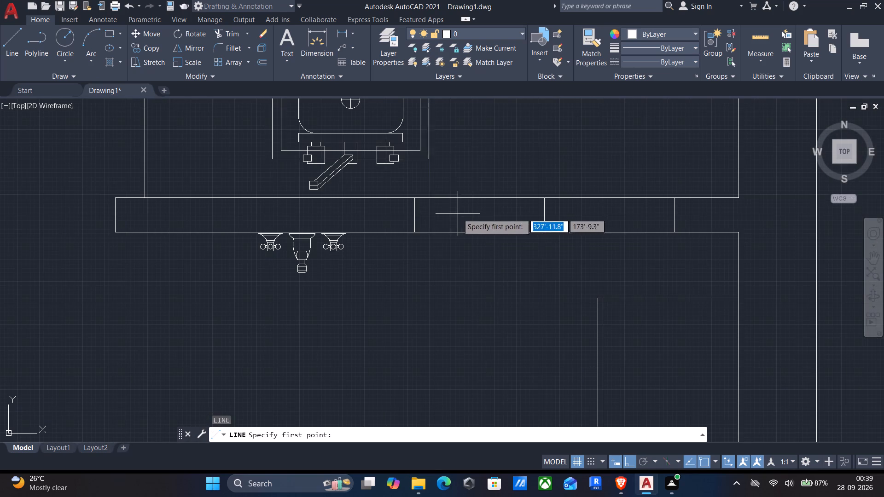
drag(413, 216, 419, 214)
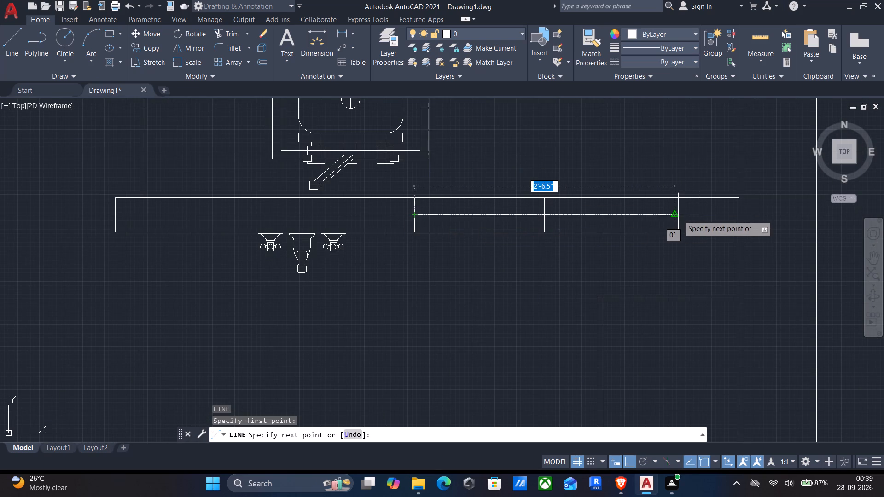
text(3')
key(Return)
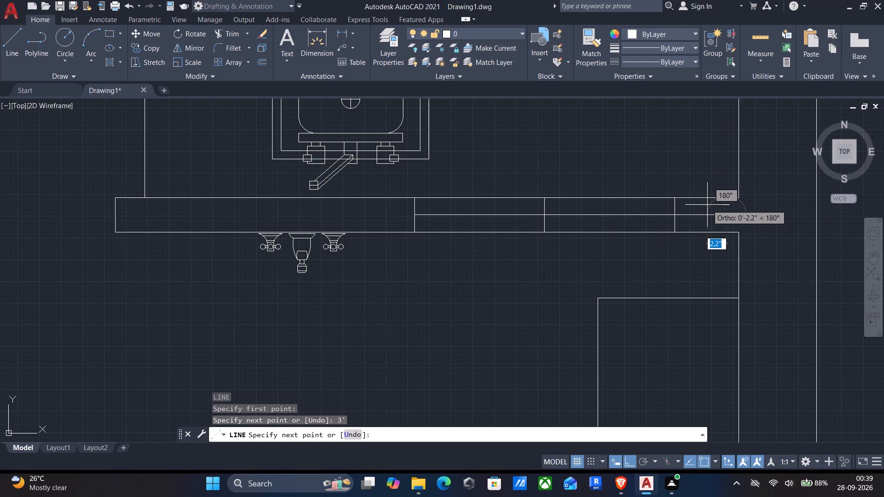
key(ctrl+z)
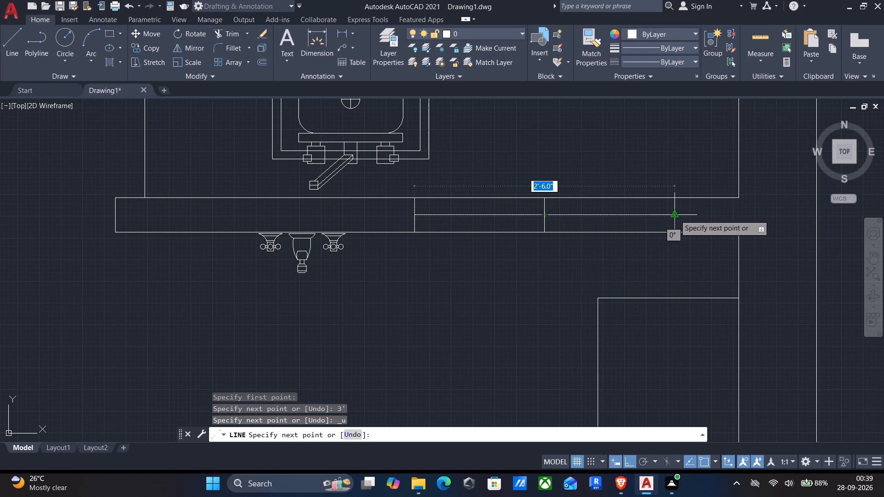
click(675, 215)
key(Return)
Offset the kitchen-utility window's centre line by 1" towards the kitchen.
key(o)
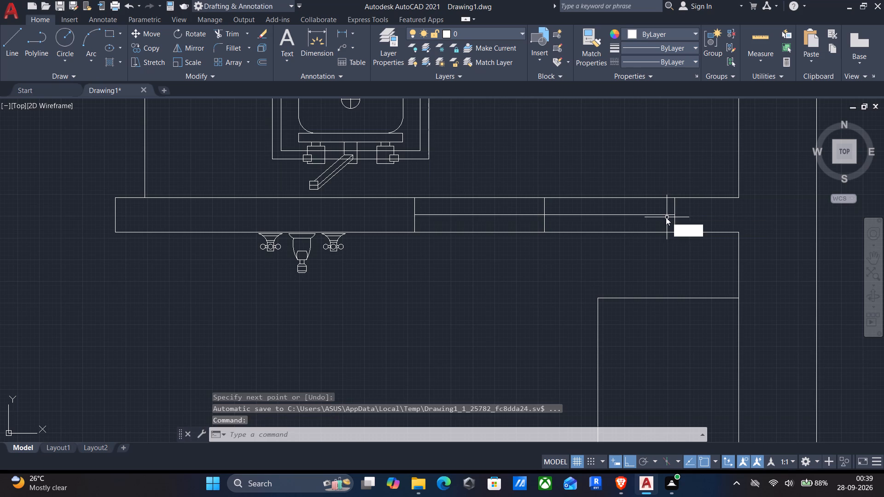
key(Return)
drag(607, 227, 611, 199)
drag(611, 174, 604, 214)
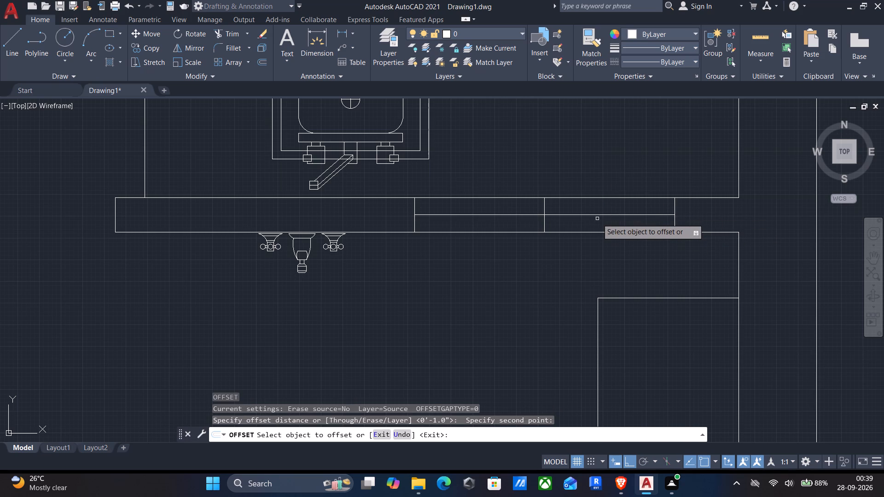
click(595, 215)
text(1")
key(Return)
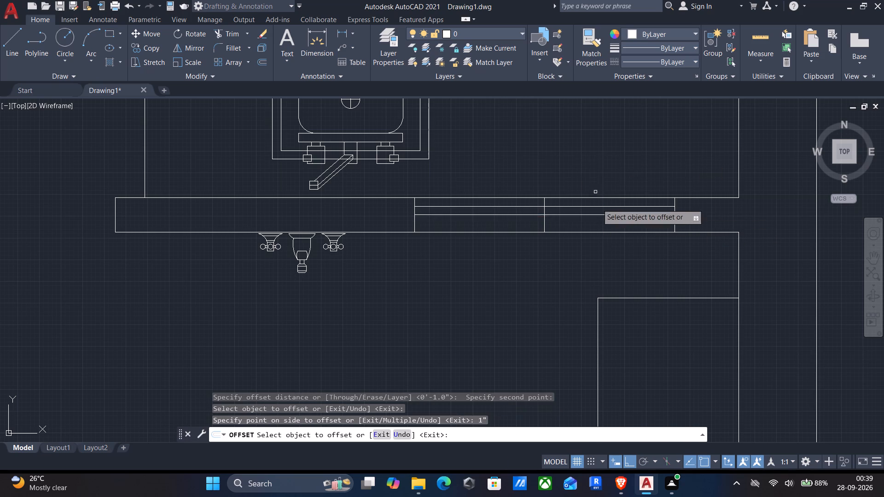
Offset the kitchen-utility window's centre line by 0.5" to both sides.
scroll(599, 219, up, 2)
drag(592, 211, 593, 236)
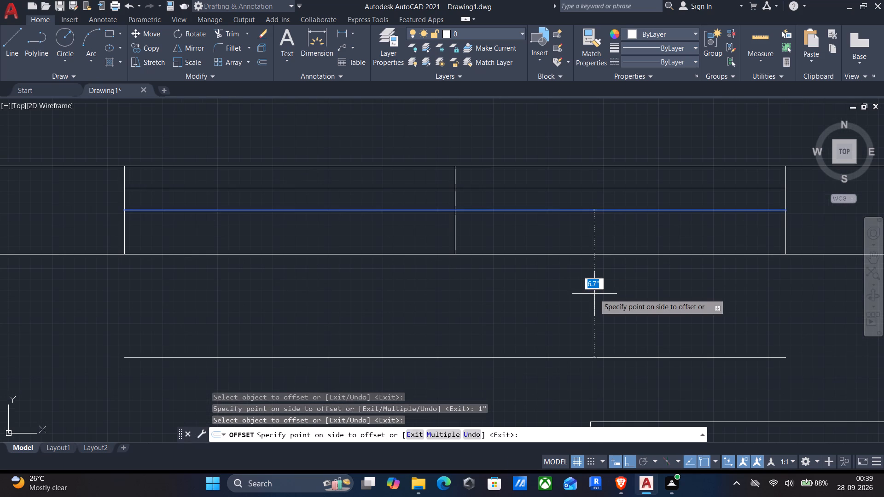
text(.5")
key(Return)
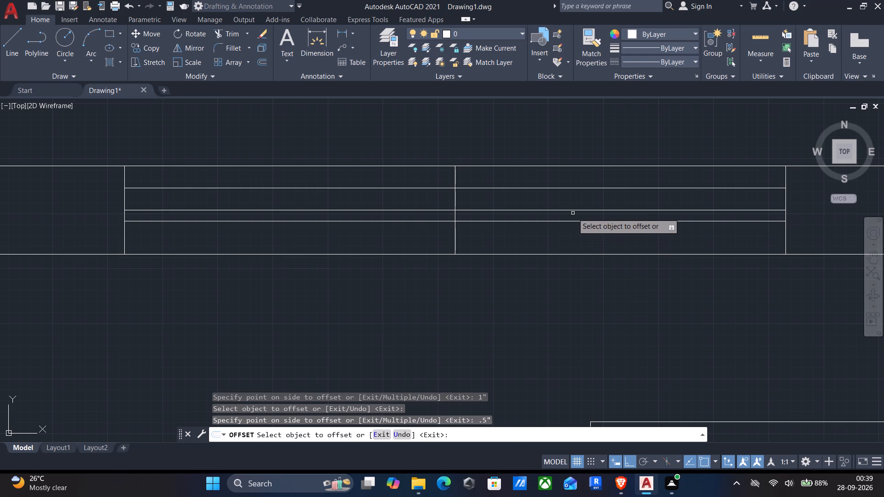
click(572, 211)
text(.5)
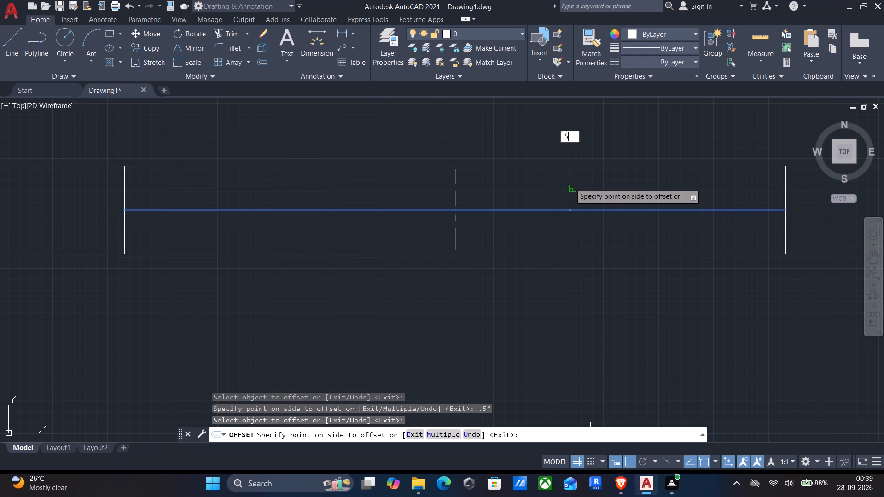
key(shift+quotedbl)
key(Return)
key(Return)
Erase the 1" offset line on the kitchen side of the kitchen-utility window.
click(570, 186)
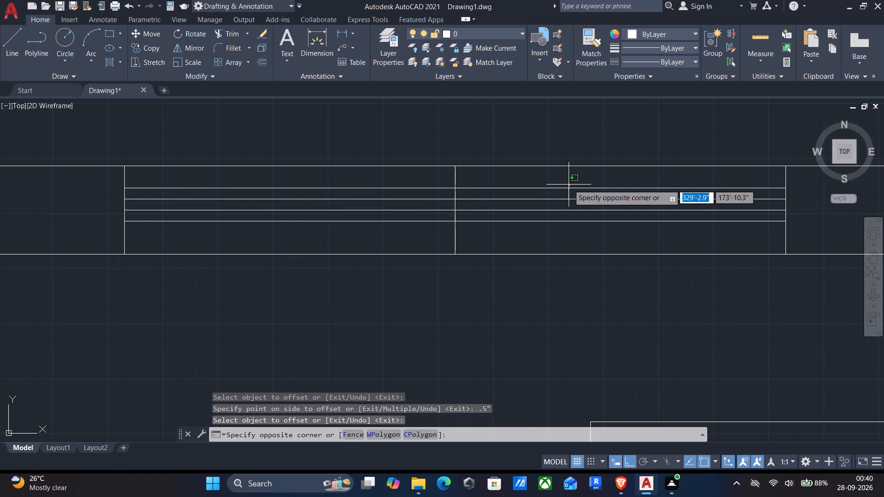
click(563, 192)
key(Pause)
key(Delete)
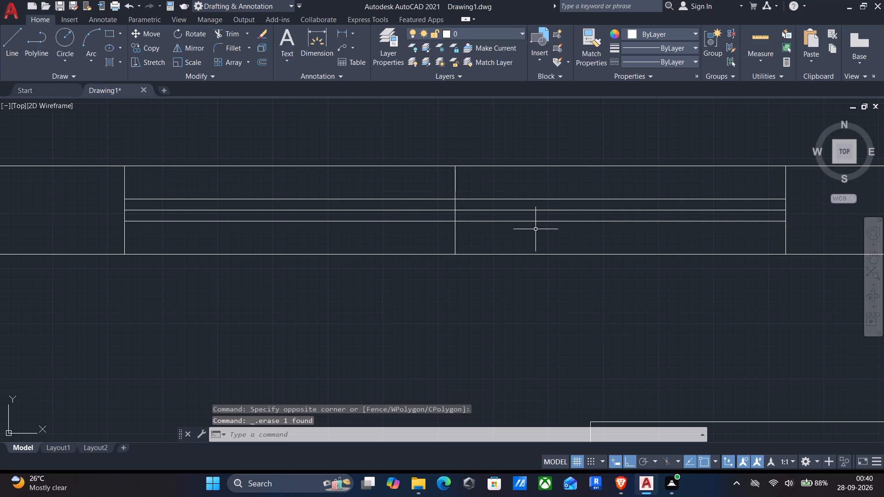
Erase the extra horizontal line running just inside the south outer wall along the south bathroom.
scroll(526, 252, down, 2)
middle_drag(525, 261, 597, 152)
middle_drag(566, 320, 646, 92)
middle_drag(579, 254, 585, 134)
scroll(585, 133, down, 2)
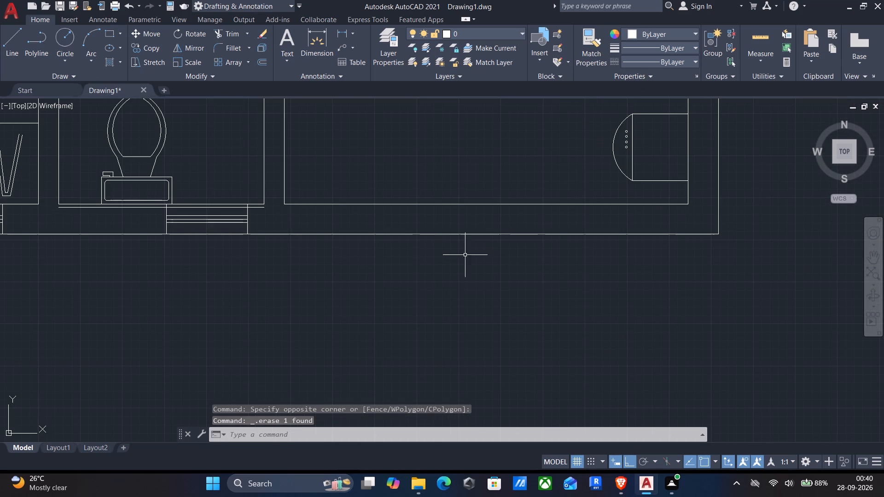
middle_drag(392, 263, 587, 279)
scroll(492, 236, up, 3)
click(373, 220)
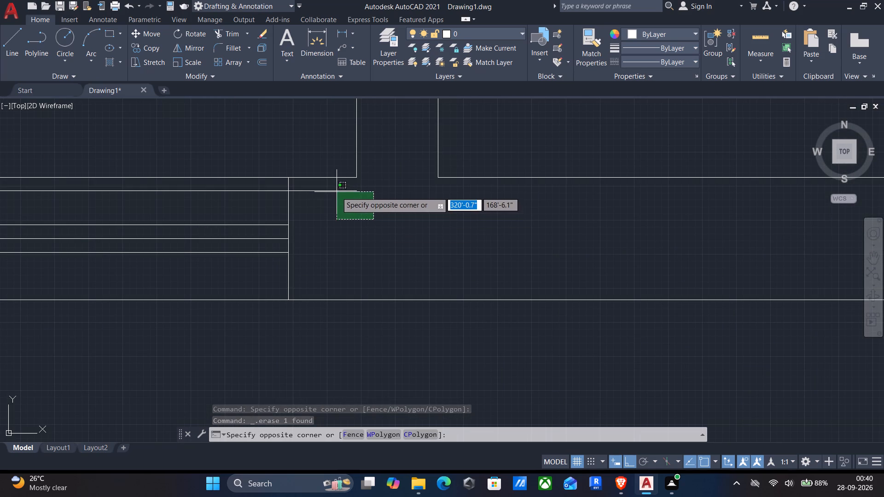
click(336, 188)
key(Delete)
scroll(393, 238, down, 3)
middle_drag(508, 294, 661, 277)
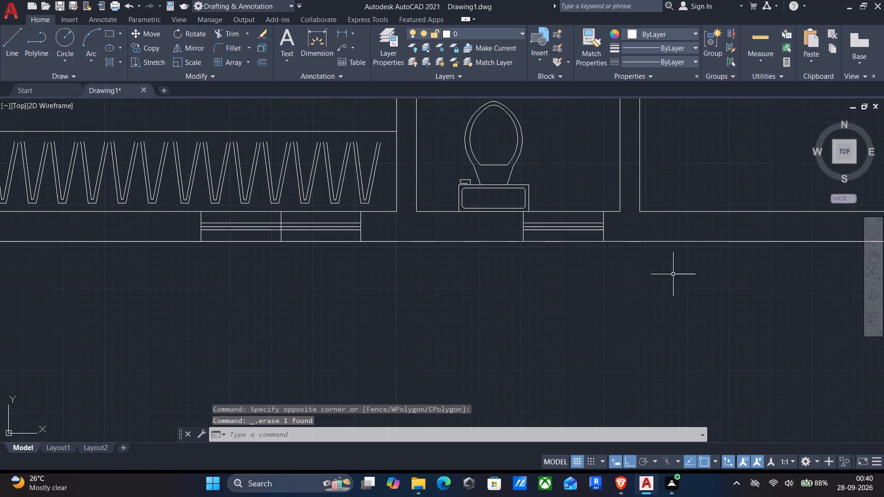
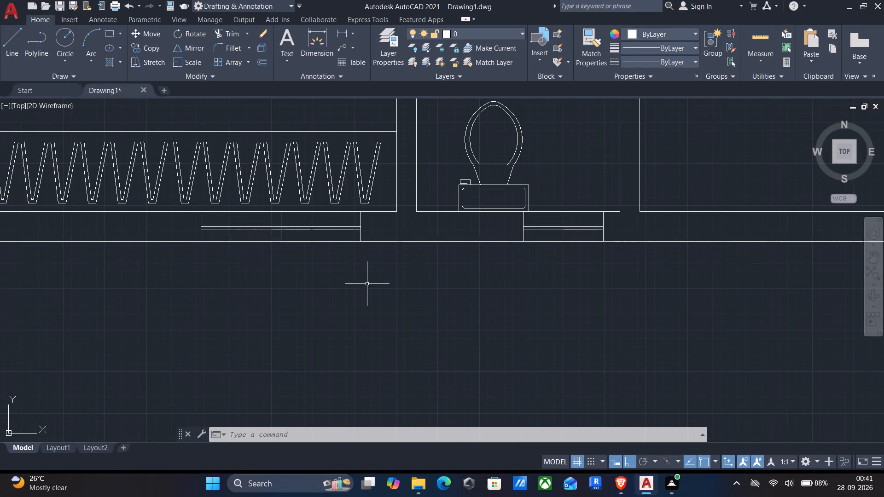
Trim the window below the wide wardrobe into two staggered sliding panes, removing the surplus pane lines and the centre divider's ends.
middle_drag(409, 301, 571, 314)
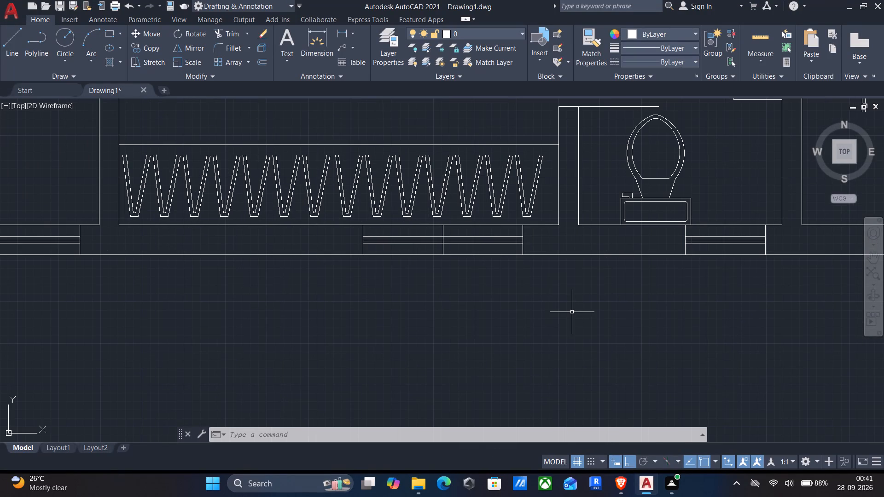
text(tr)
key(Return)
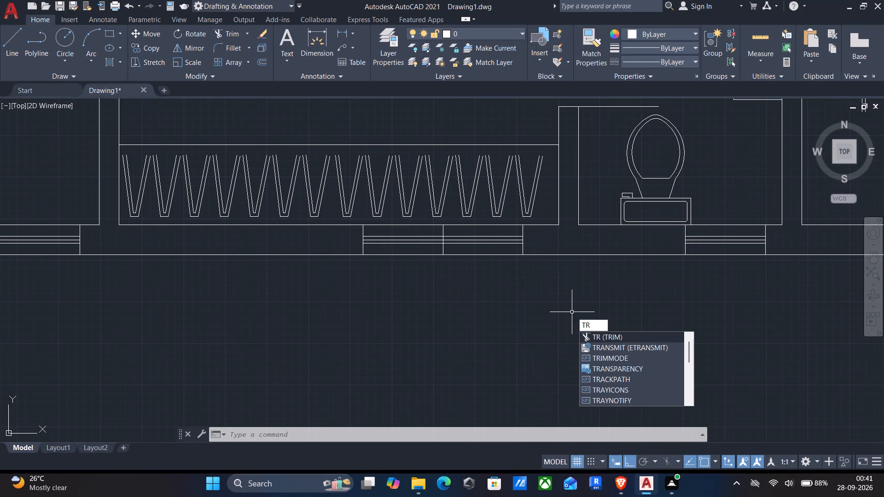
scroll(385, 253, up, 2)
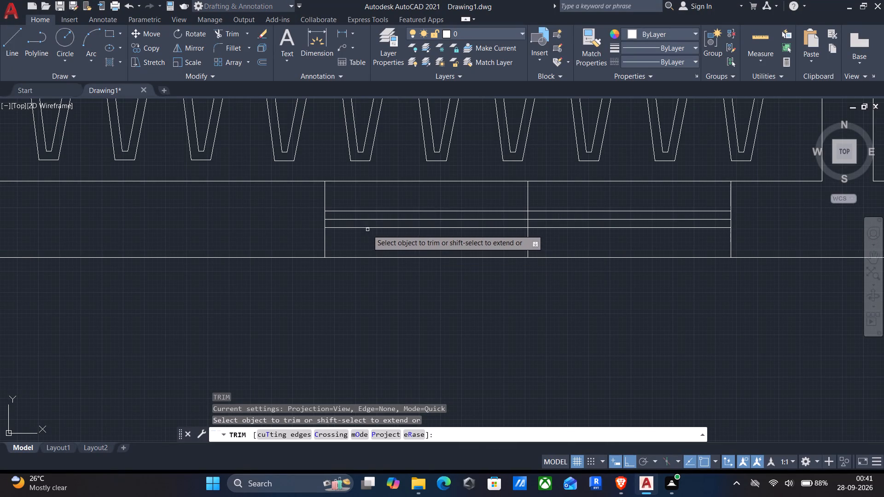
click(364, 226)
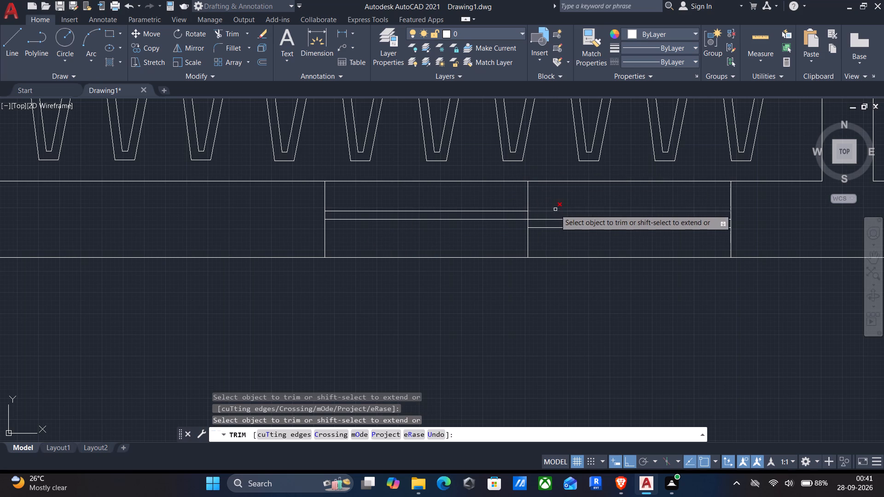
click(547, 211)
click(525, 194)
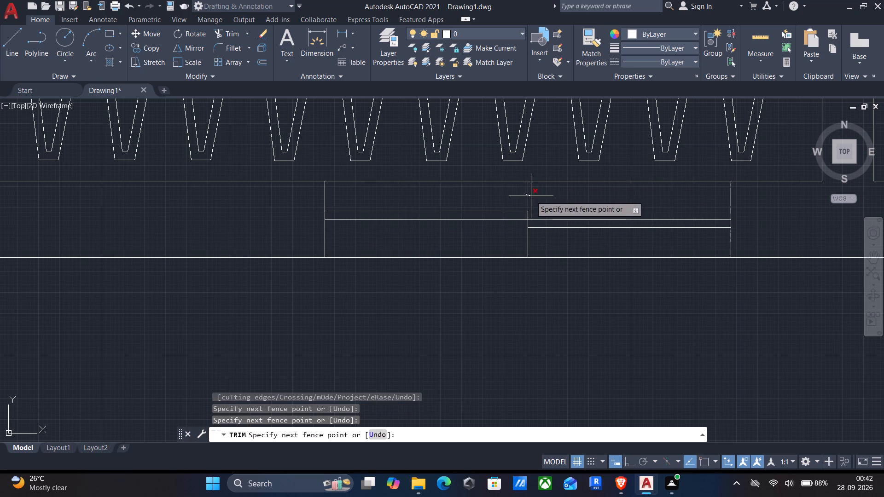
click(531, 196)
click(527, 241)
Trim the bedroom window in the same bottom wall into two staggered sliding panes, cutting back the centre divider at both ends.
scroll(510, 245, down, 3)
middle_drag(322, 291, 569, 272)
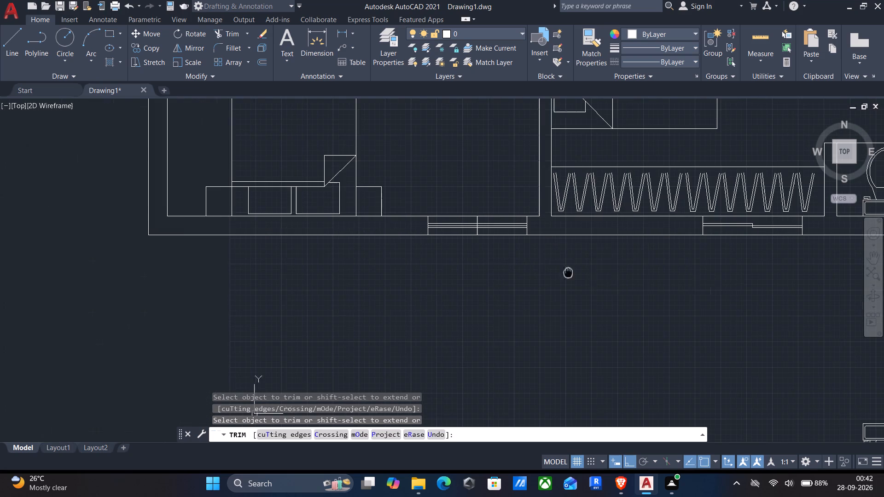
scroll(484, 230, up, 3)
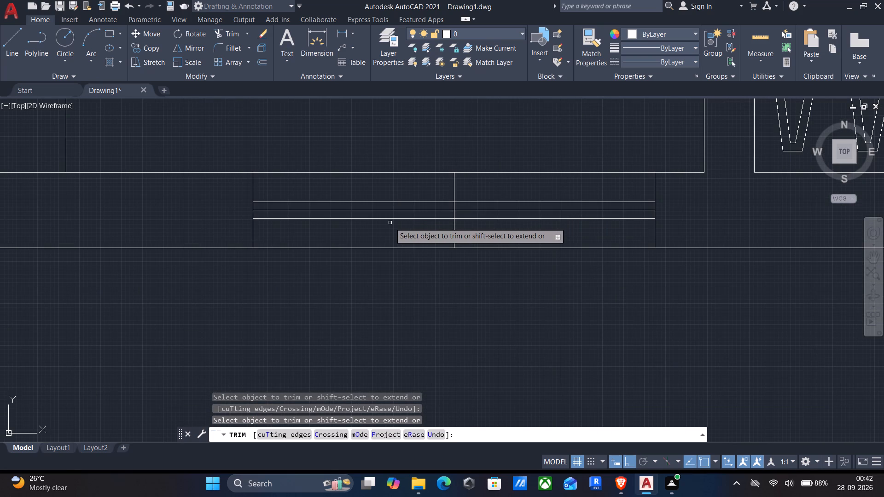
click(385, 217)
click(480, 202)
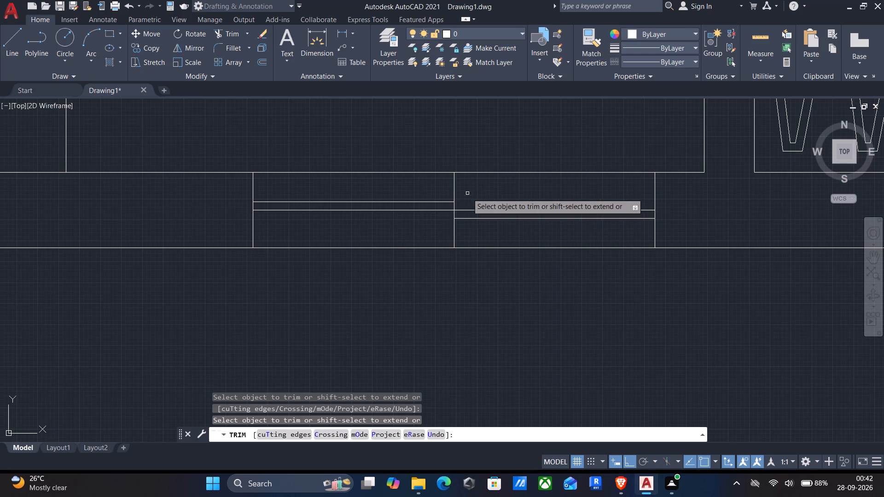
drag(459, 187, 435, 186)
drag(436, 231, 467, 229)
Trim the vertical window in the left exterior wall into two staggered sliding panes, removing the centre divider's outer ends.
scroll(458, 251, down, 2)
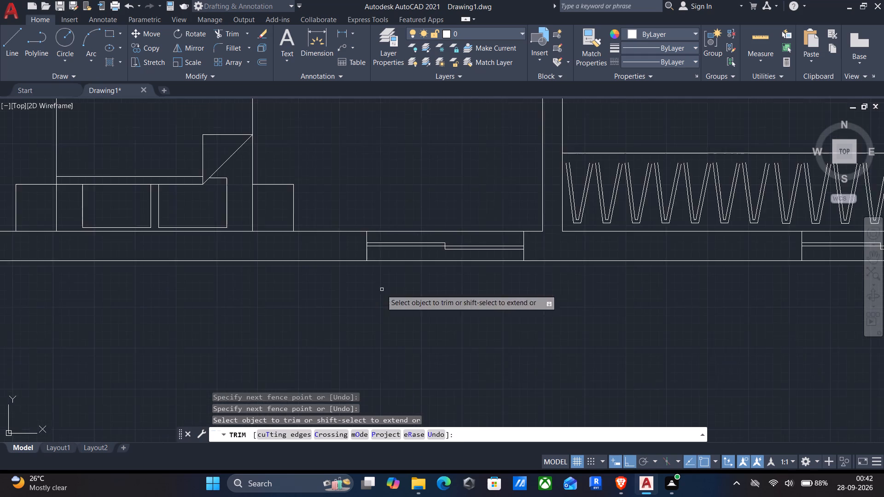
middle_drag(381, 291, 714, 295)
scroll(709, 295, down, 1)
scroll(408, 216, down, 1)
middle_drag(378, 188, 384, 271)
scroll(417, 198, up, 3)
scroll(477, 219, up, 1)
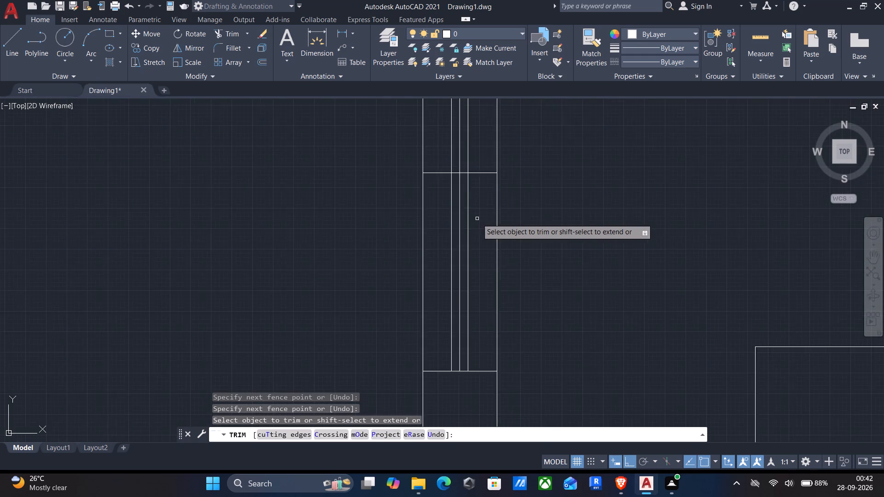
scroll(477, 219, up, 1)
click(462, 223)
click(436, 133)
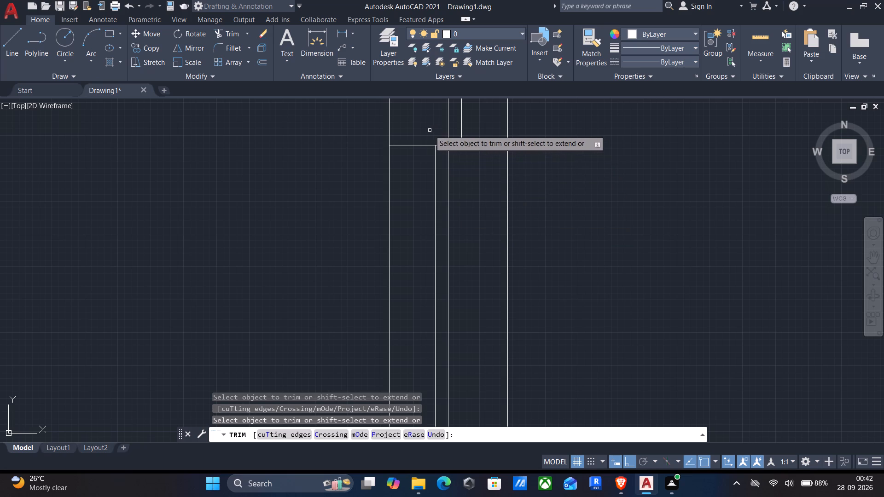
drag(423, 130, 418, 163)
drag(471, 130, 477, 174)
Trim away the middle line from each of the two bathroom windows in the left exterior wall.
scroll(473, 177, down, 3)
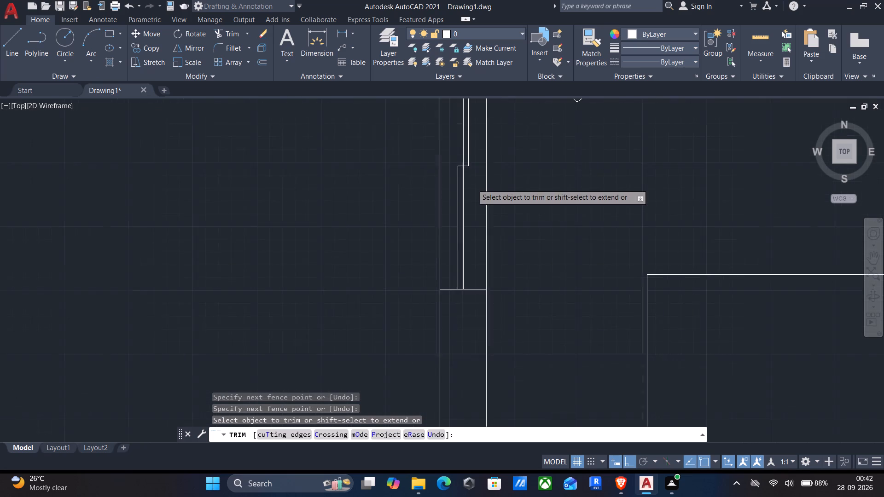
scroll(501, 193, down, 2)
middle_drag(501, 198, 518, 419)
scroll(507, 191, up, 4)
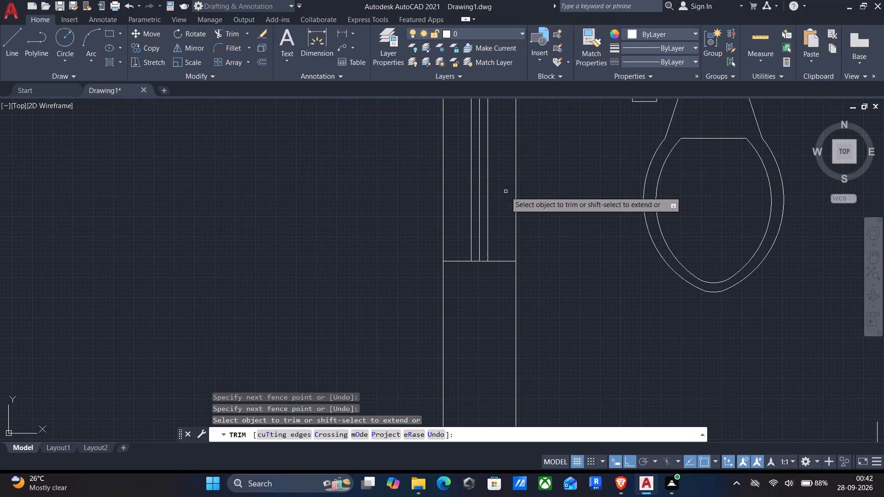
click(479, 202)
scroll(475, 202, down, 4)
scroll(581, 272, down, 1)
middle_drag(570, 260, 547, 453)
scroll(478, 309, up, 3)
scroll(520, 292, up, 2)
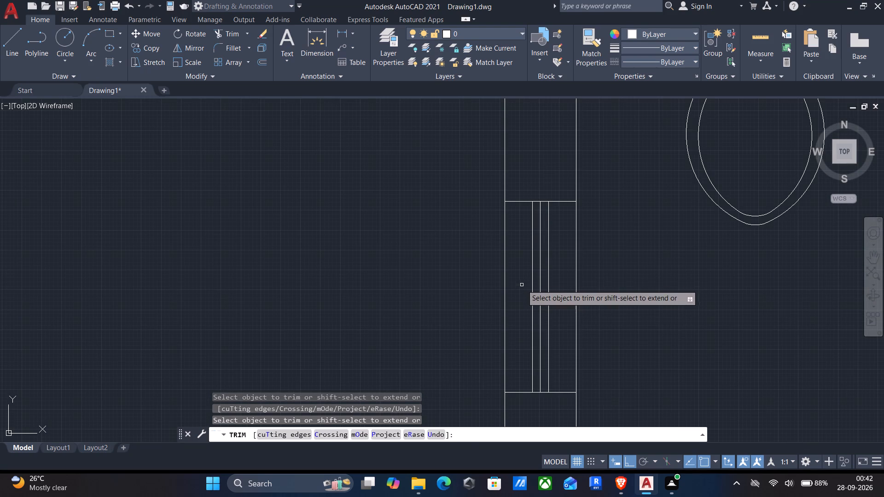
click(541, 277)
Trim the window in the wall above the upper-left bedroom into two staggered sliding panes with a shortened centre divider.
scroll(541, 277, down, 3)
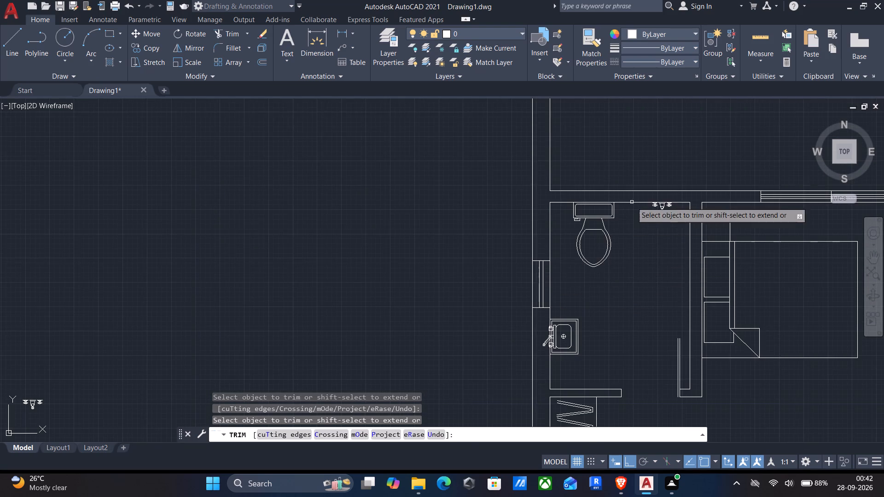
middle_drag(627, 220, 399, 284)
scroll(585, 270, up, 3)
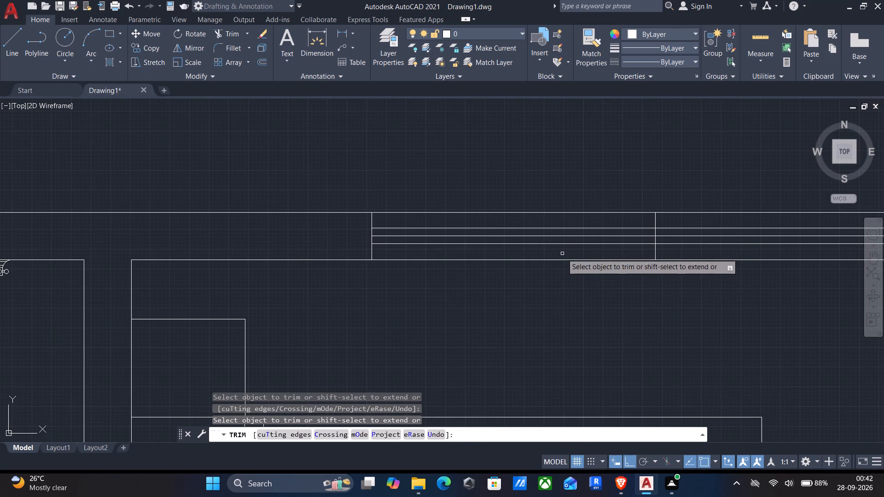
click(554, 244)
click(721, 225)
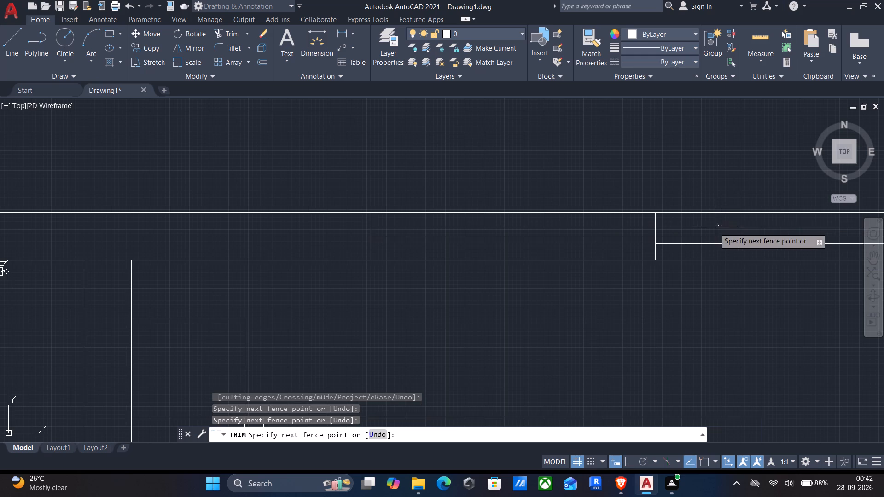
click(711, 231)
click(654, 221)
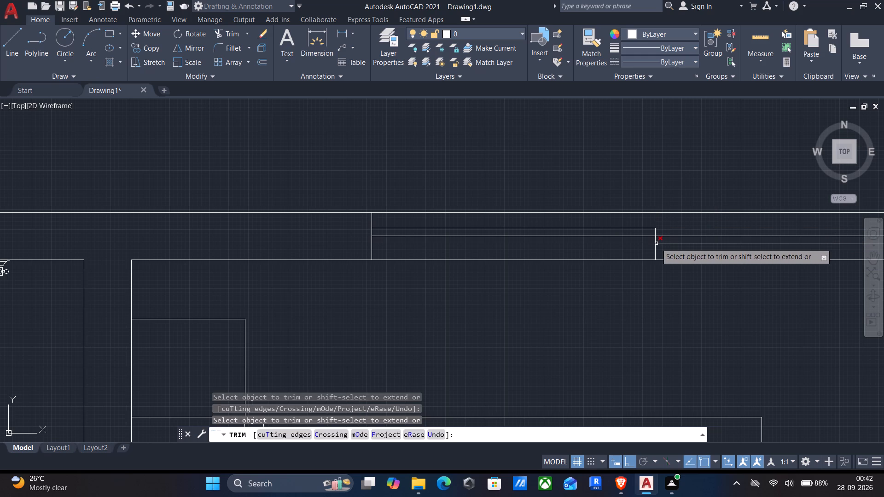
click(655, 248)
Trim the window between the angled chairs and the sofa area into two staggered sliding panes, removing the divider's outer ends.
scroll(653, 262, down, 3)
middle_drag(629, 307, 628, 309)
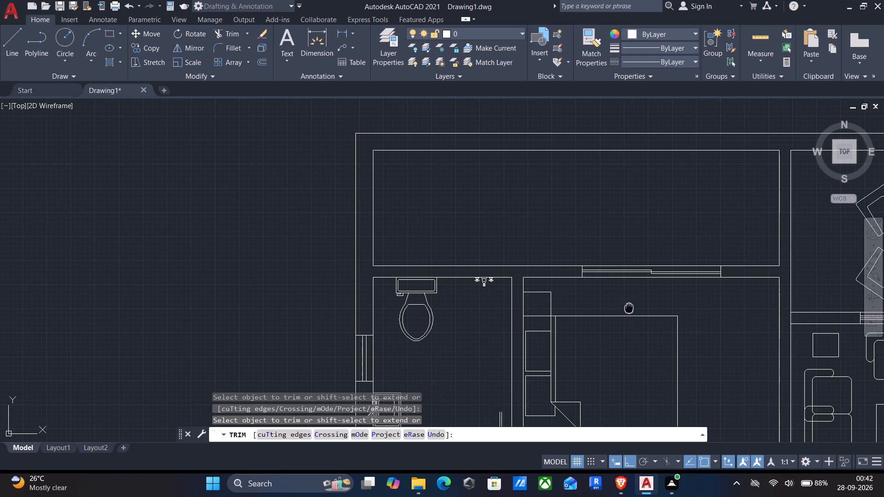
middle_drag(628, 309, 136, 273)
scroll(390, 295, up, 2)
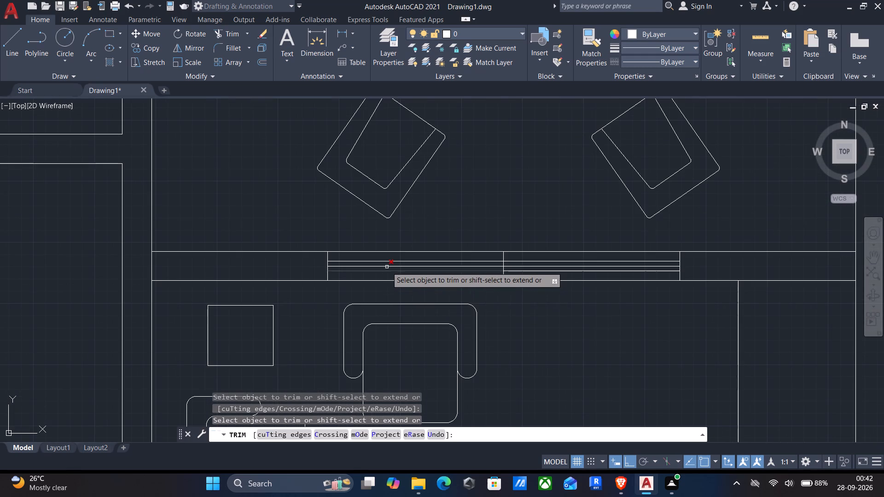
click(383, 271)
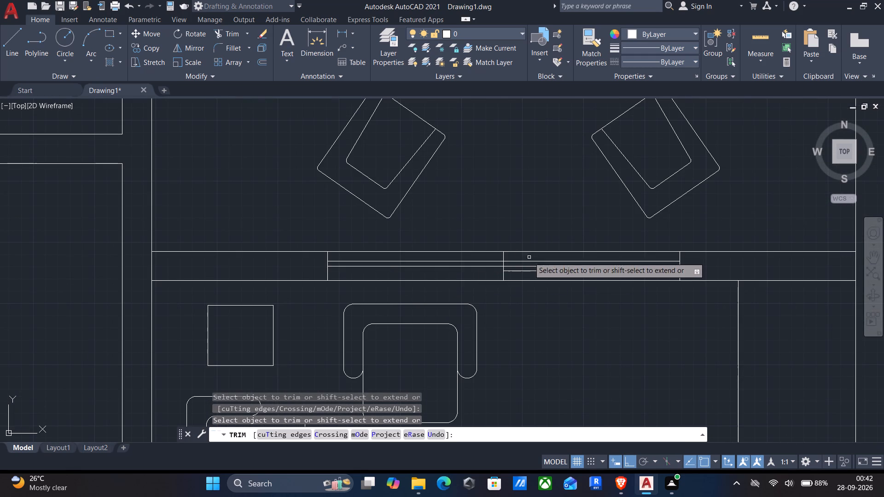
click(521, 261)
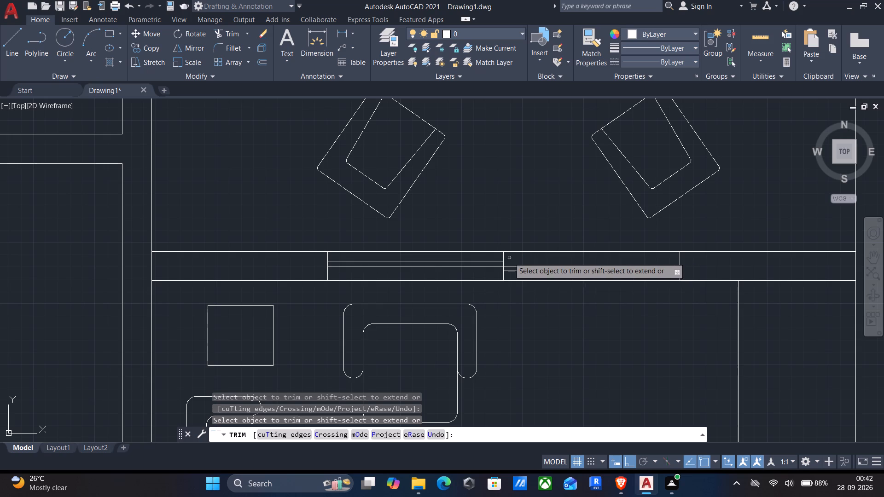
click(504, 257)
scroll(506, 277, up, 2)
drag(505, 277, 471, 273)
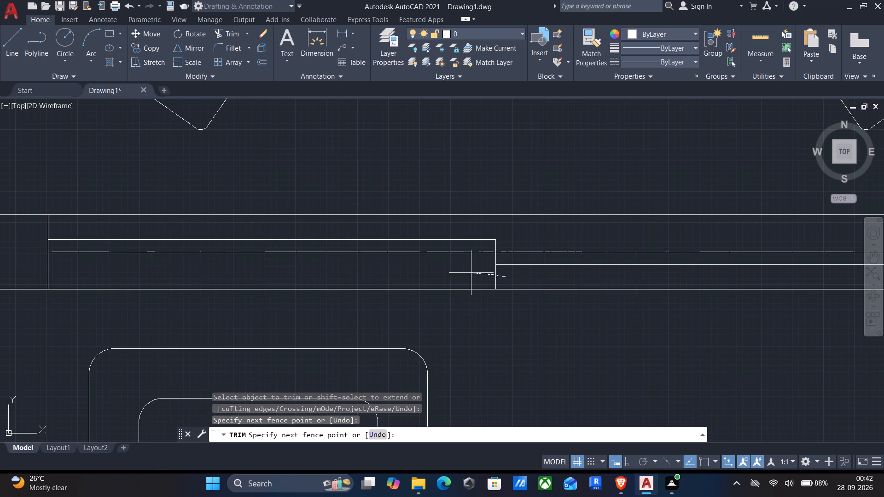
drag(471, 273, 470, 273)
Trim the window above the adjoining living room's side table and sofa into two staggered sliding panes with a shortened divider.
scroll(470, 275, down, 4)
middle_drag(561, 328, 372, 319)
scroll(536, 231, up, 3)
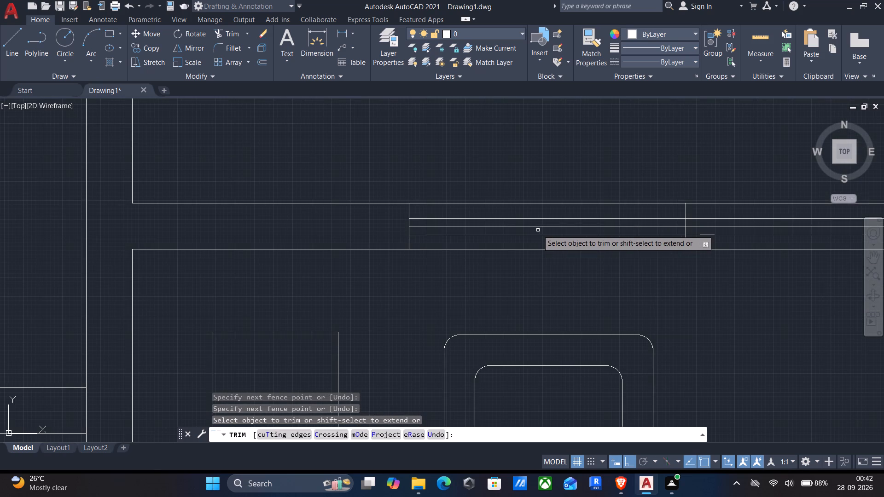
click(529, 235)
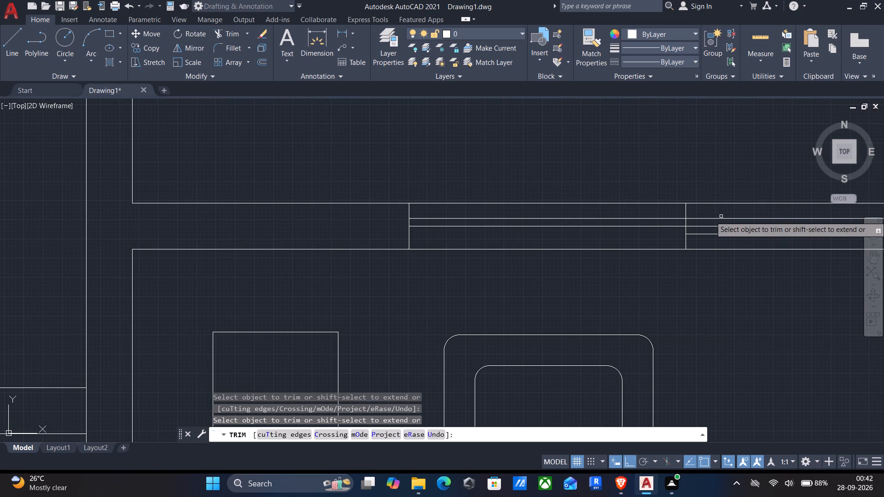
click(721, 216)
click(713, 219)
click(683, 212)
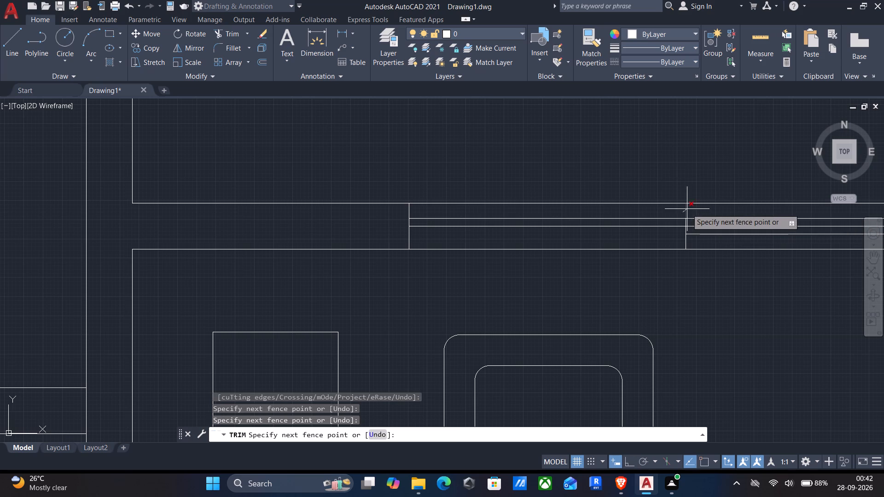
click(689, 208)
click(692, 219)
click(688, 240)
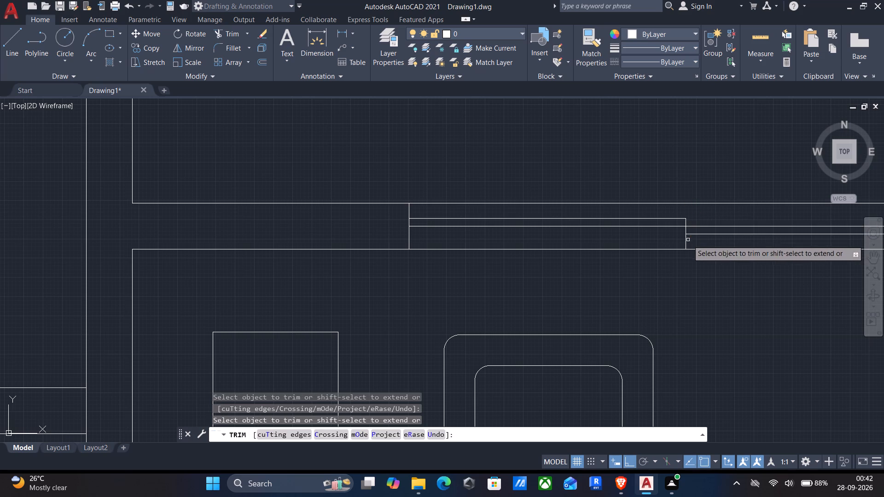
click(653, 241)
Trim the window in the horizontal wall east of the second living room into two staggered sliding panes, removing the divider's outer ends.
scroll(652, 254, down, 3)
middle_drag(689, 282, 512, 255)
middle_drag(601, 364, 593, 119)
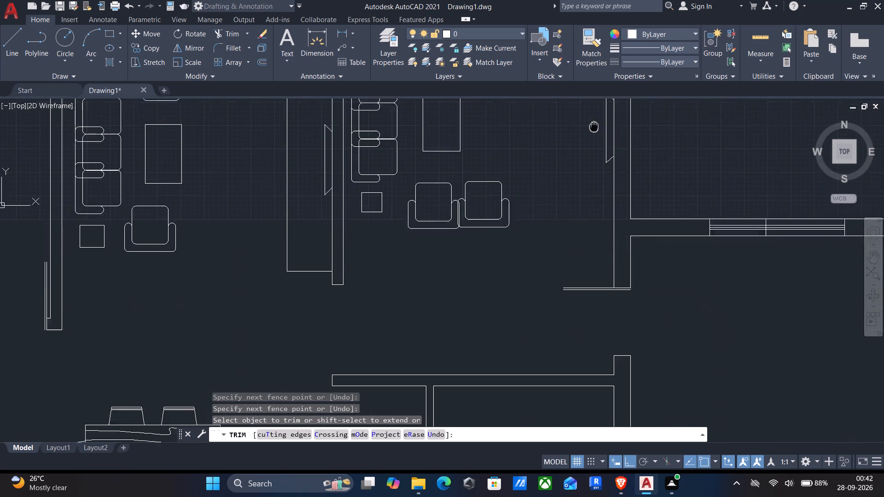
middle_drag(593, 119, 594, 120)
middle_drag(561, 321, 565, 153)
middle_drag(607, 194, 459, 354)
scroll(605, 196, up, 2)
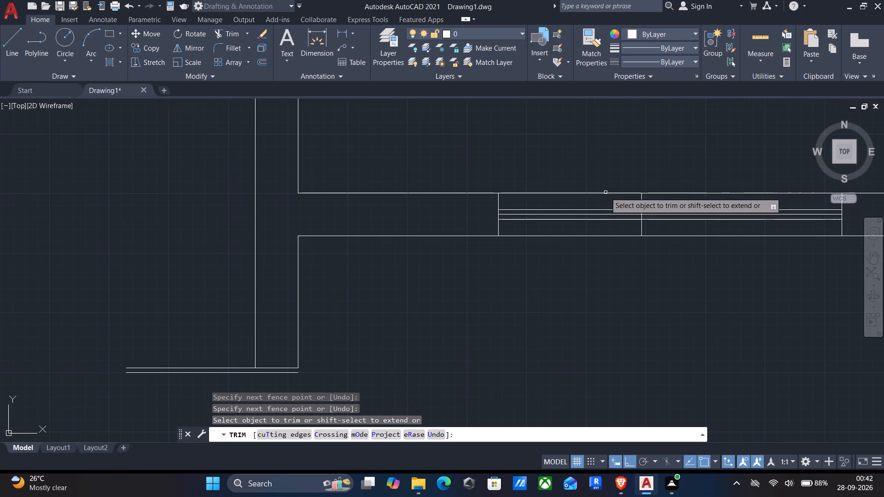
drag(580, 220, 586, 220)
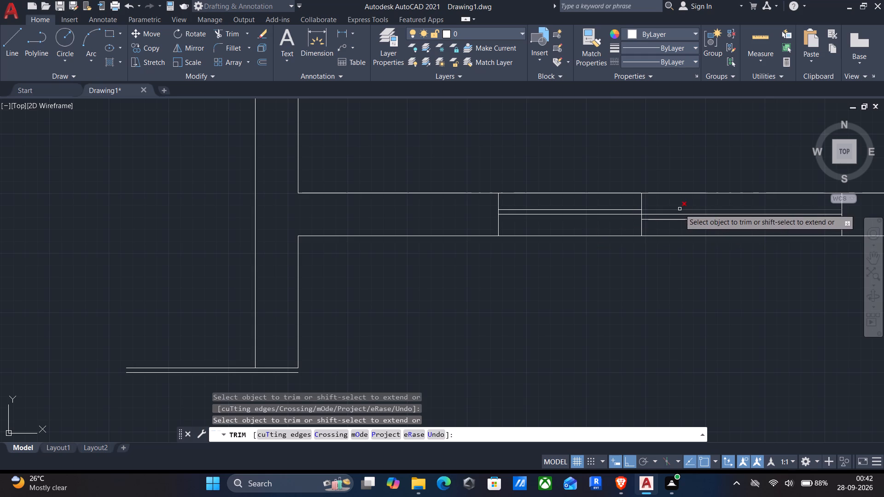
click(680, 209)
scroll(680, 210, up, 1)
drag(647, 200, 572, 194)
drag(594, 232, 607, 232)
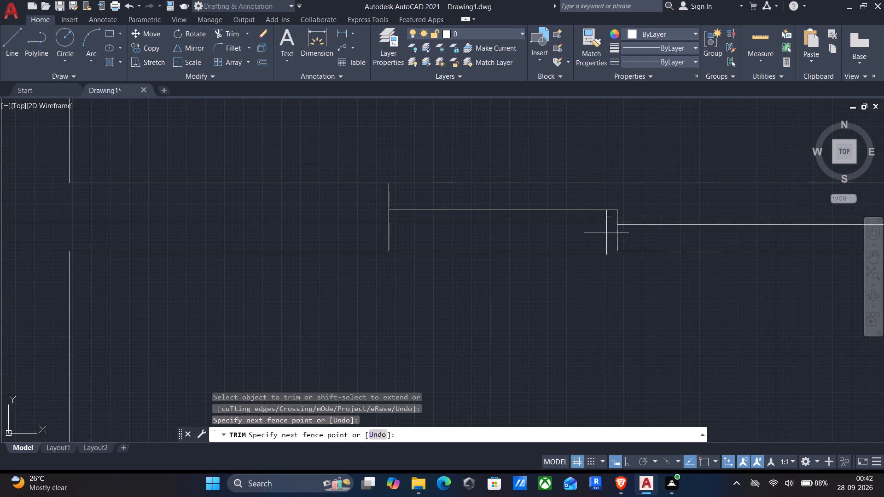
drag(607, 232, 628, 232)
Trim the window in the wall below the kitchen sink into two staggered sliding panes, removing the divider's outer ends.
scroll(628, 232, down, 3)
middle_drag(601, 281, 734, 143)
middle_drag(634, 317, 691, 189)
scroll(692, 183, down, 1)
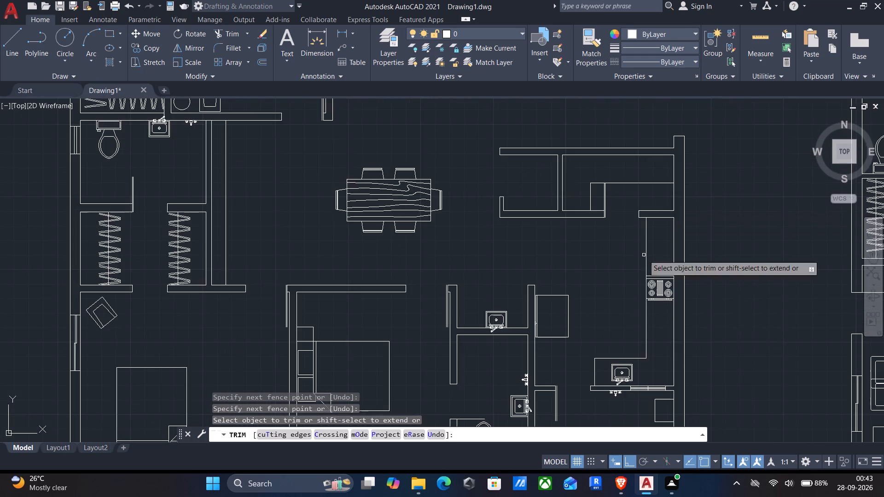
middle_drag(616, 347, 646, 192)
scroll(669, 224, up, 3)
scroll(669, 265, up, 3)
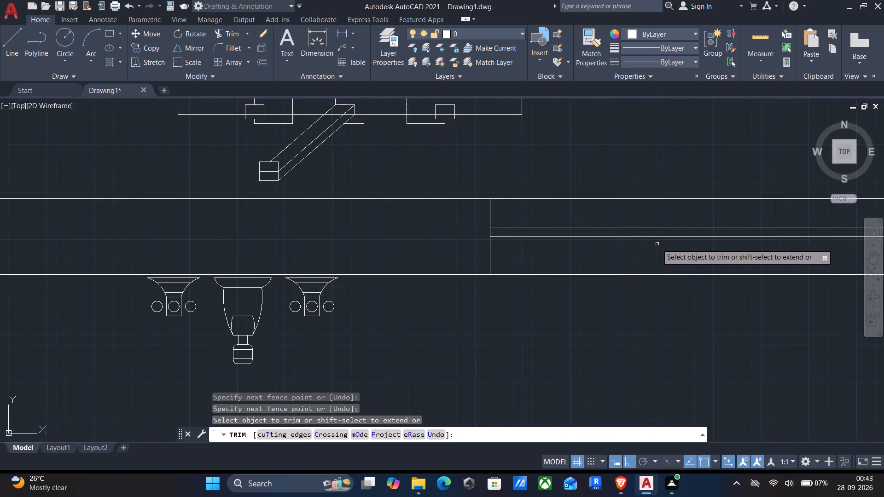
click(651, 248)
click(663, 239)
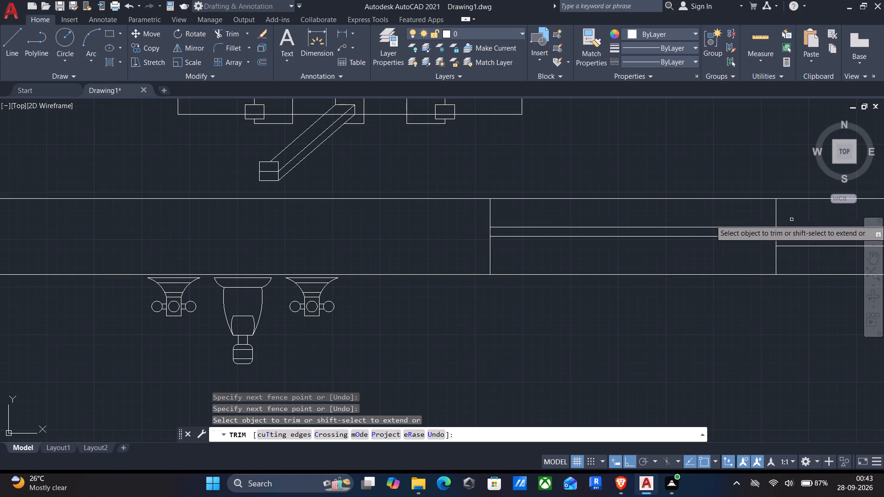
click(786, 229)
drag(782, 213, 750, 220)
drag(754, 254, 764, 258)
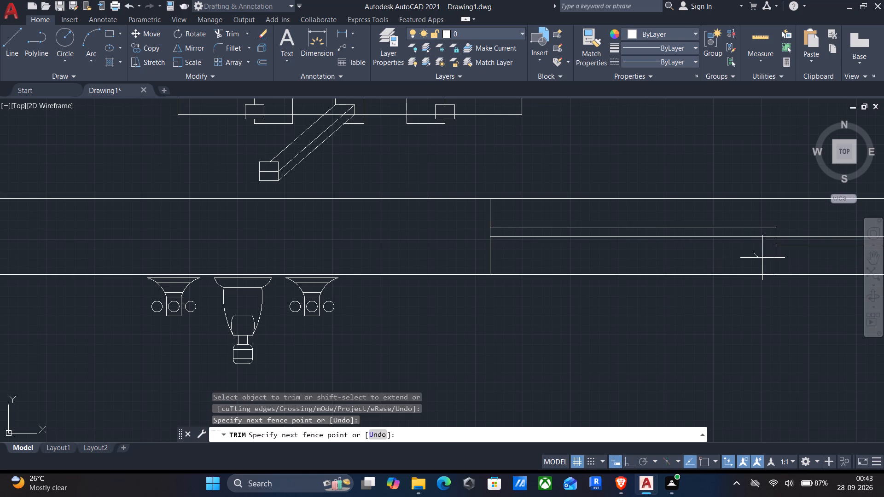
drag(764, 258, 787, 253)
Remove the middle line from the bathroom window beside the toilet in the plan's bottom wall.
scroll(784, 262, down, 3)
middle_drag(758, 340, 744, 175)
middle_drag(618, 331, 652, 213)
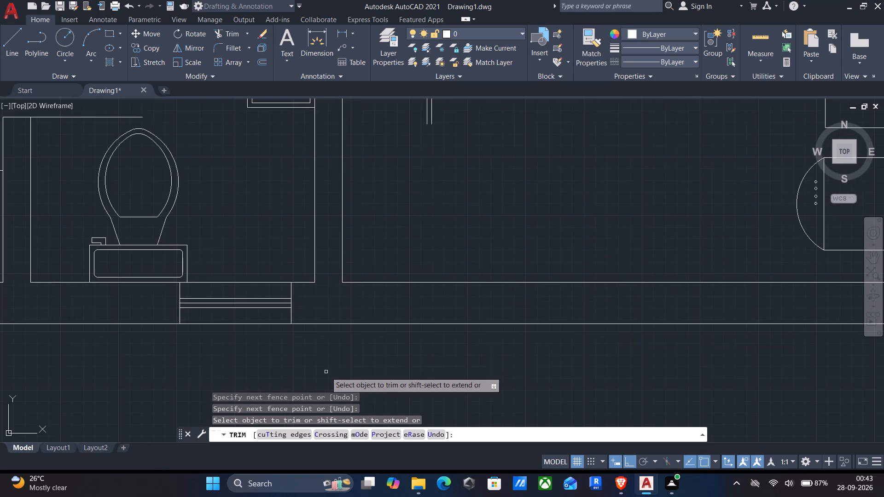
middle_drag(365, 335, 481, 325)
scroll(364, 286, up, 2)
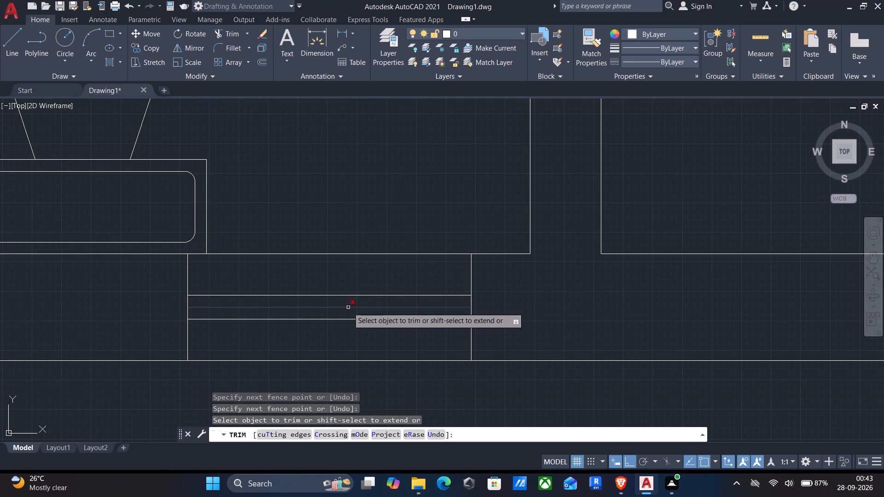
click(348, 307)
Look over the windows along the bottom wall and across the rest of the floor plan, and end trimming.
scroll(347, 361, down, 2)
middle_drag(452, 320, 624, 291)
middle_drag(426, 366, 424, 402)
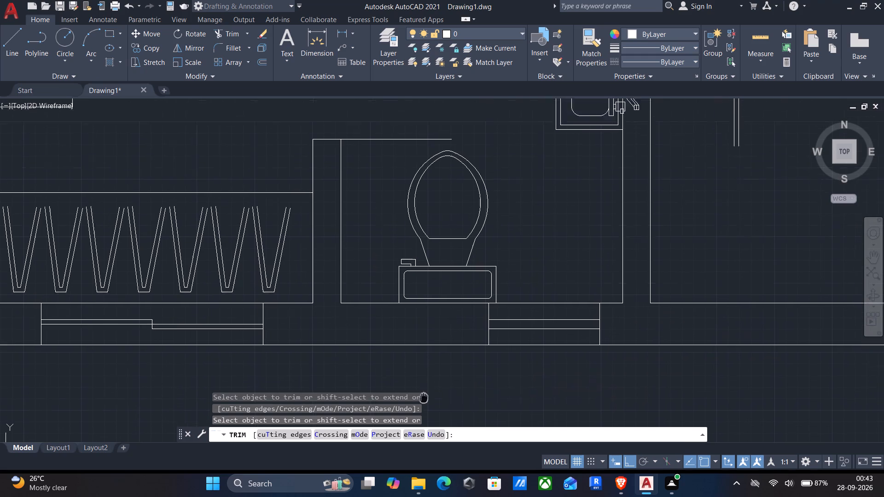
middle_drag(424, 402, 424, 405)
scroll(424, 407, down, 1)
middle_drag(516, 269, 536, 364)
scroll(532, 359, down, 2)
middle_drag(468, 248, 460, 376)
scroll(460, 376, down, 1)
middle_drag(475, 260, 473, 268)
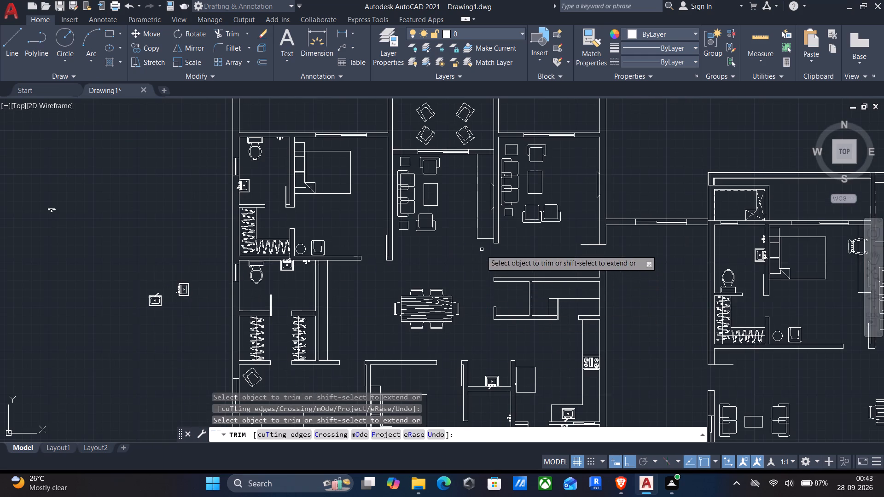
middle_drag(473, 268, 506, 351)
middle_drag(458, 328, 619, 273)
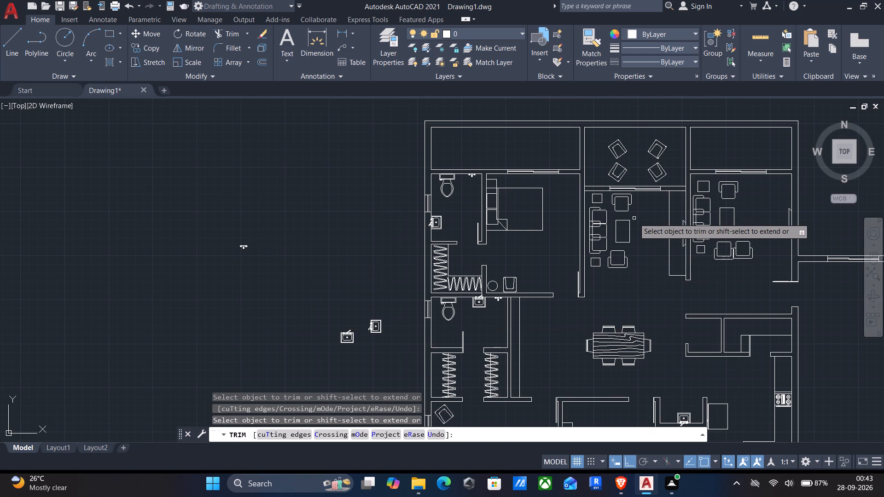
key(Escape)
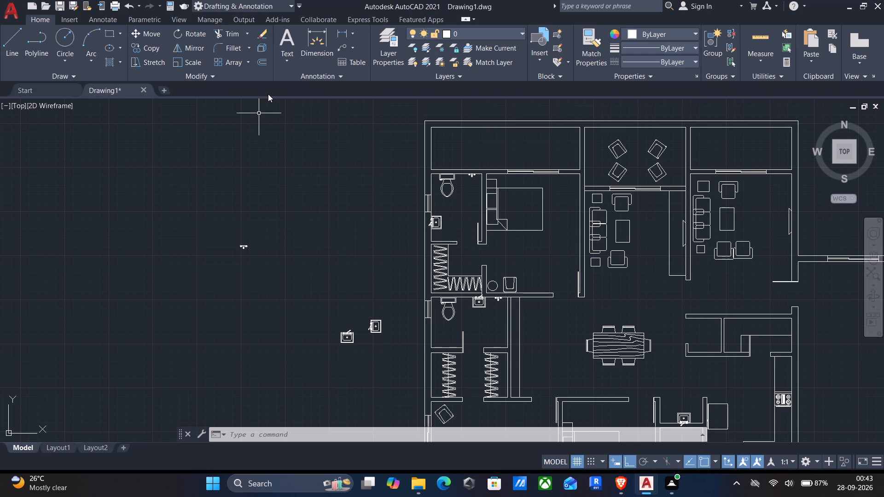
Draw a three-sided outline 2' deep and about 9' wide outside the bottom wall, starting in line with the bathroom's east wall face.
click(8, 39)
scroll(493, 237, down, 1)
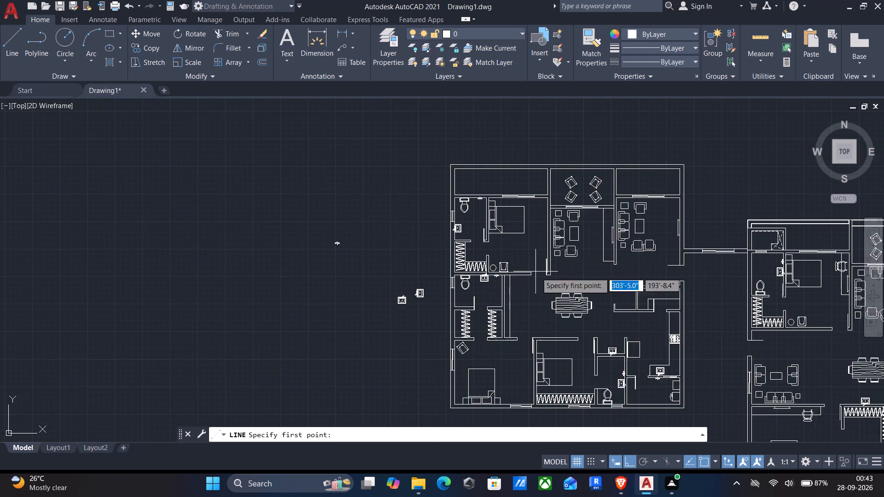
middle_drag(529, 277, 81, 95)
middle_drag(508, 375, 406, 289)
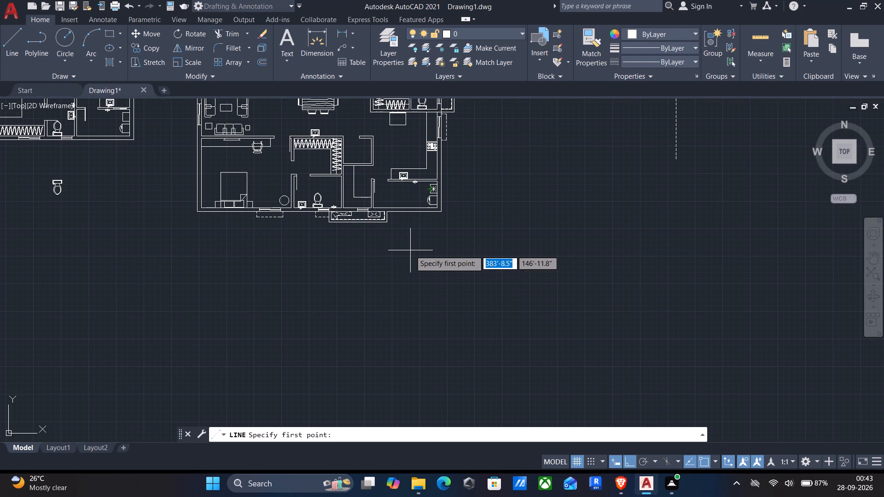
middle_drag(391, 246, 581, 296)
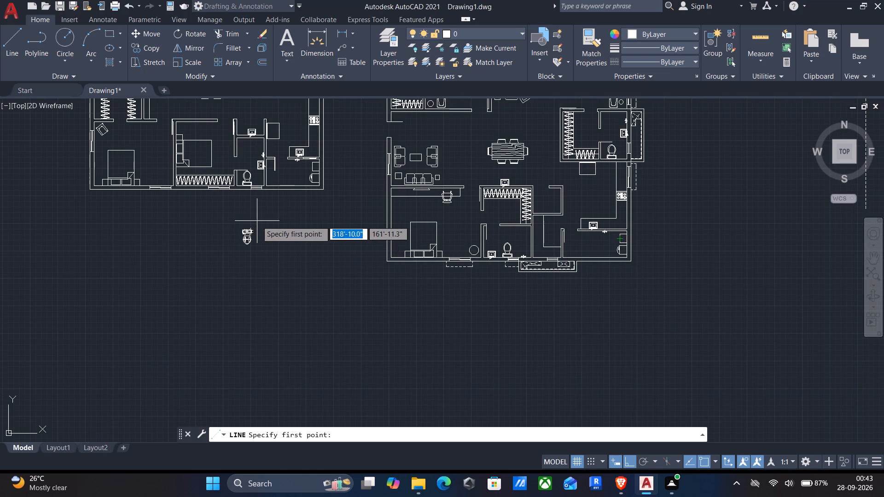
scroll(259, 214, up, 3)
middle_drag(254, 200, 238, 298)
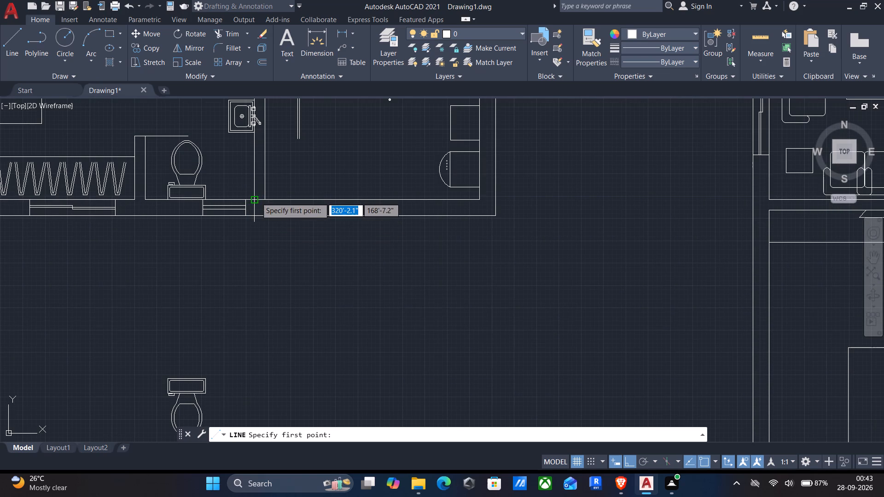
click(254, 215)
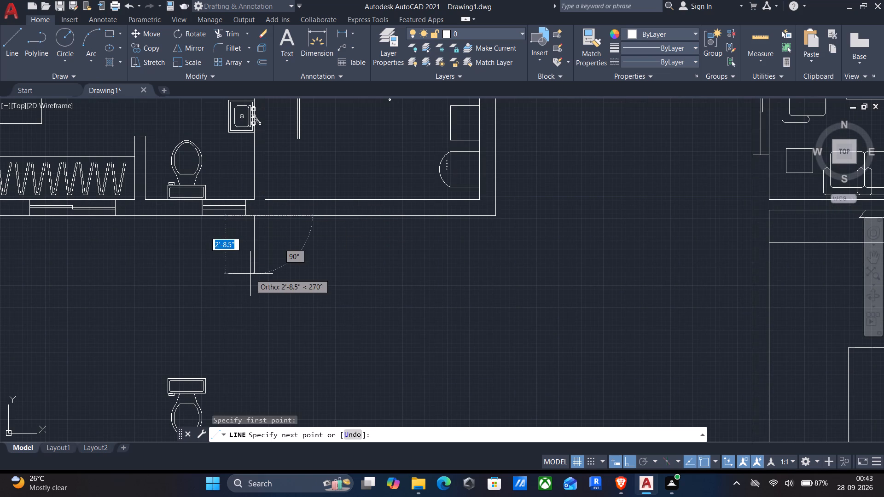
text(2')
key(Return)
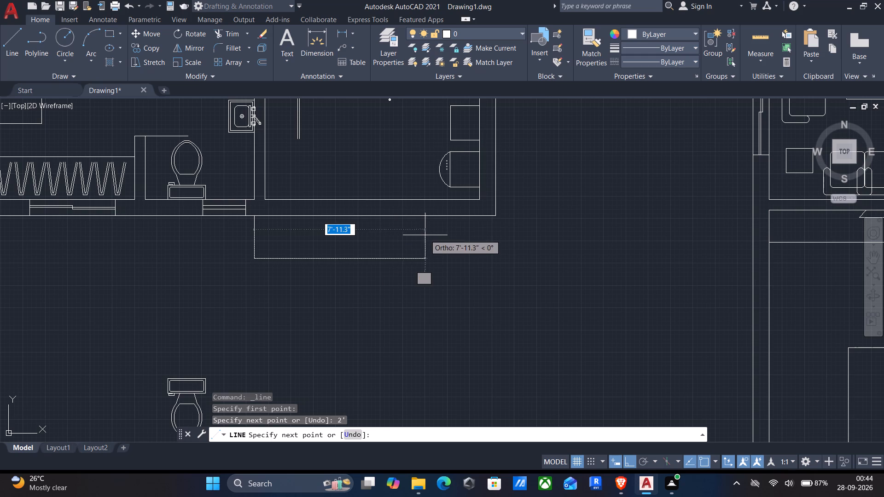
scroll(448, 243, up, 1)
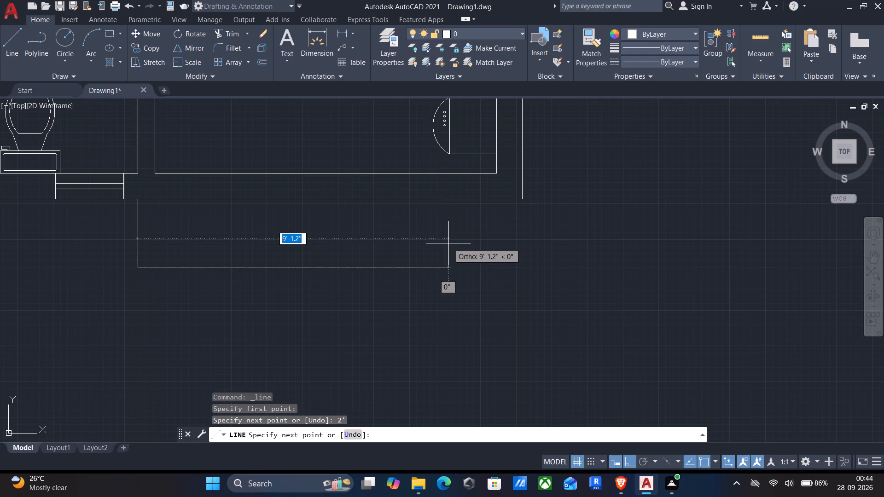
drag(460, 265, 468, 265)
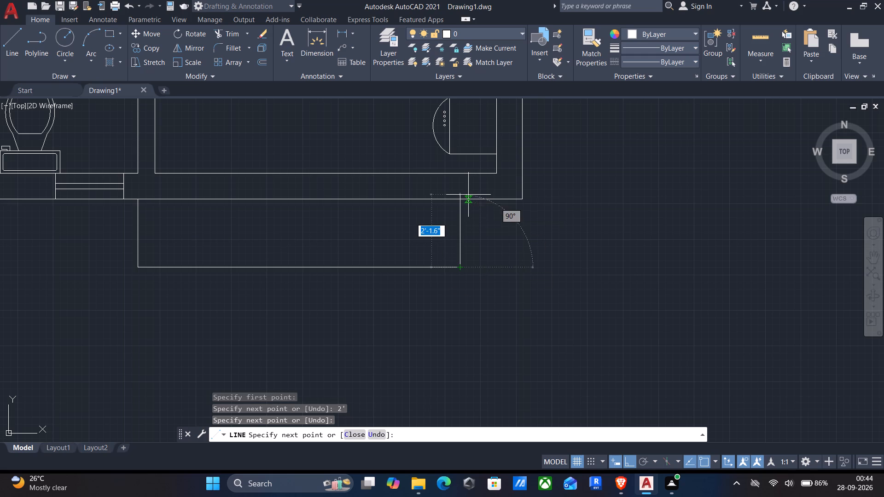
click(455, 198)
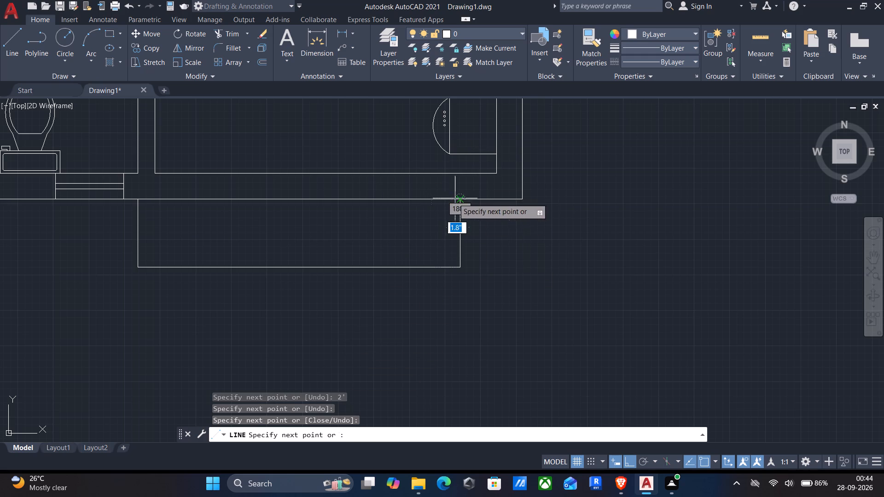
key(Return)
Join the three lines of the new outline below the bottom wall into one polyline.
click(482, 314)
click(68, 220)
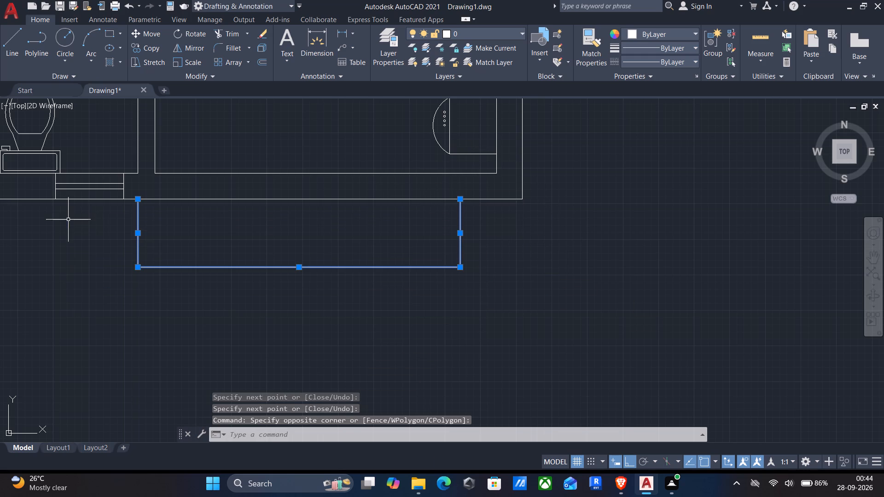
key(j)
key(Return)
Offset the joined outline 6" inward, towards the bottom wall.
key(o)
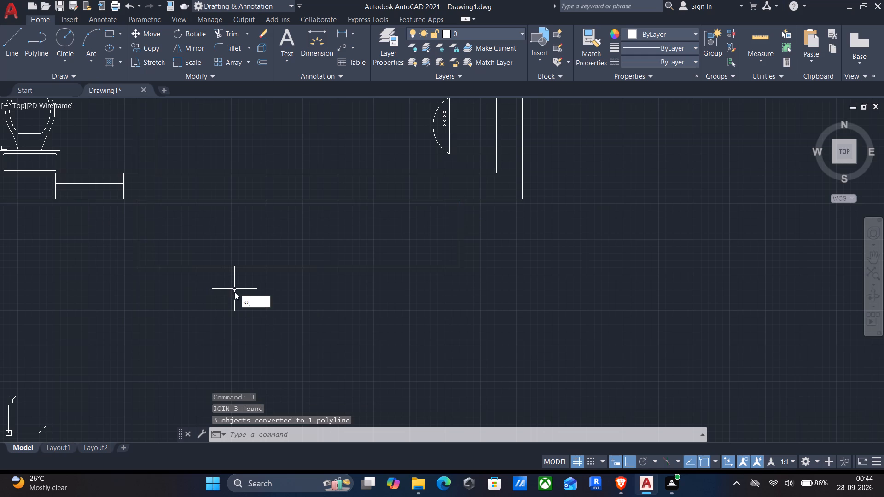
key(Return)
drag(235, 294, 238, 276)
click(244, 248)
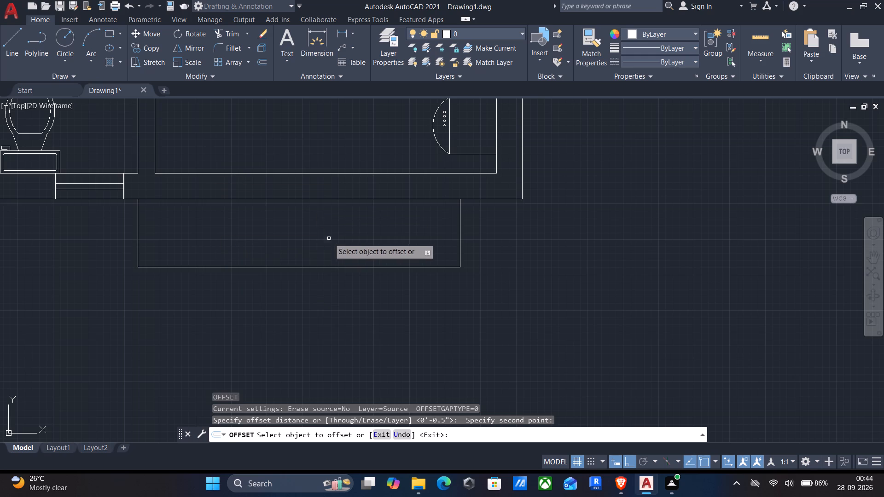
click(297, 267)
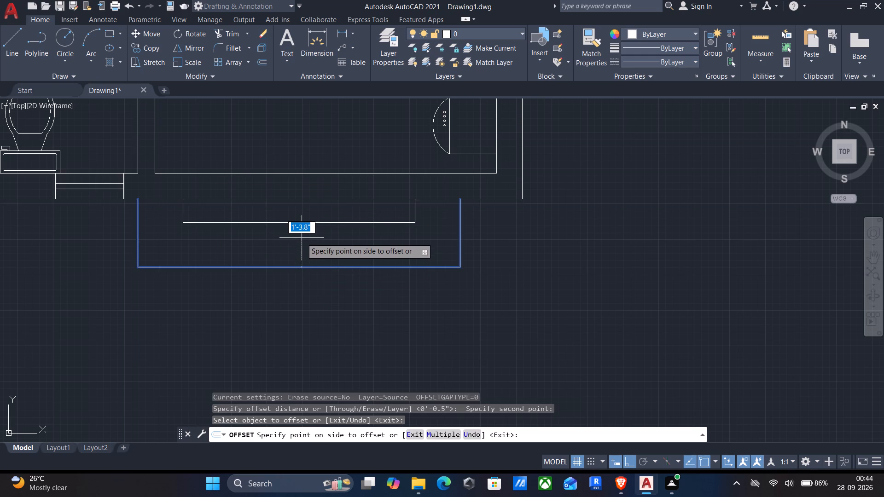
key(6)
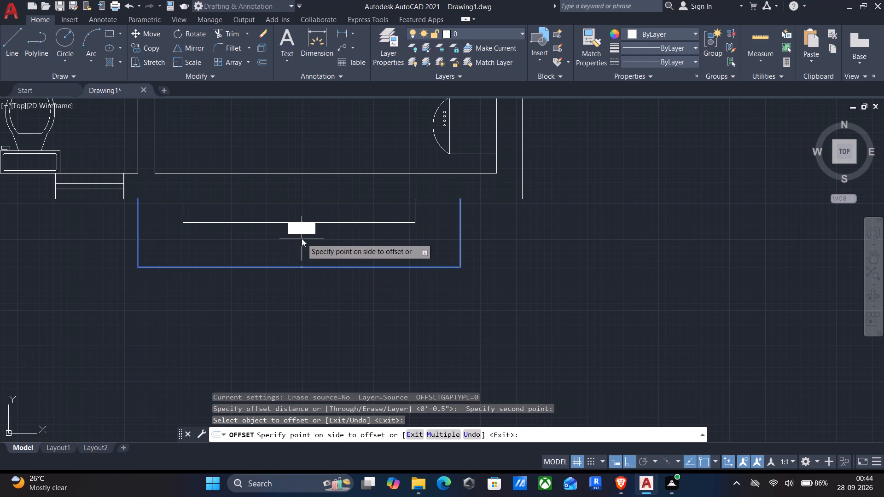
key(shift+quotedbl)
key(Return)
scroll(268, 256, down, 1)
middle_drag(319, 274, 462, 281)
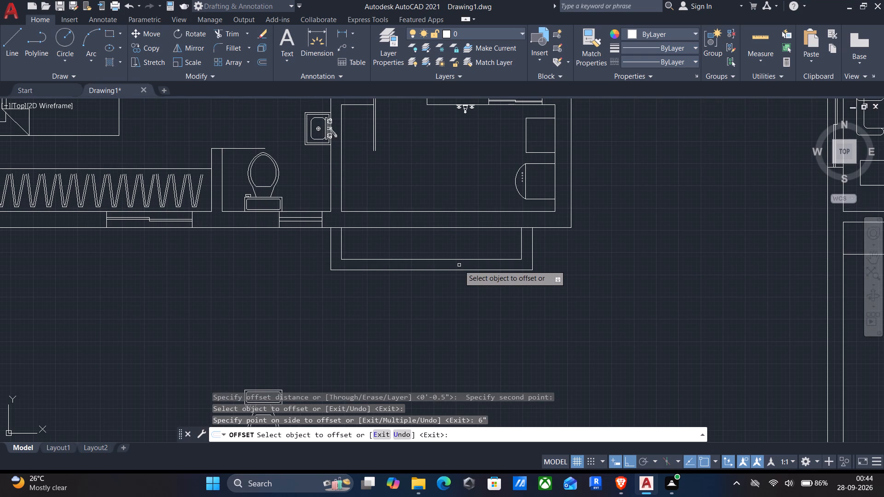
middle_drag(407, 260, 417, 261)
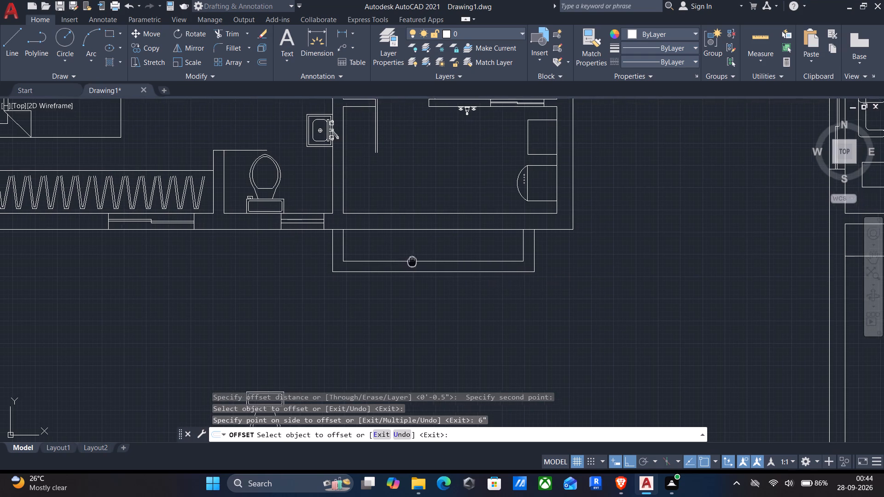
middle_drag(417, 261, 582, 280)
middle_drag(371, 295, 544, 318)
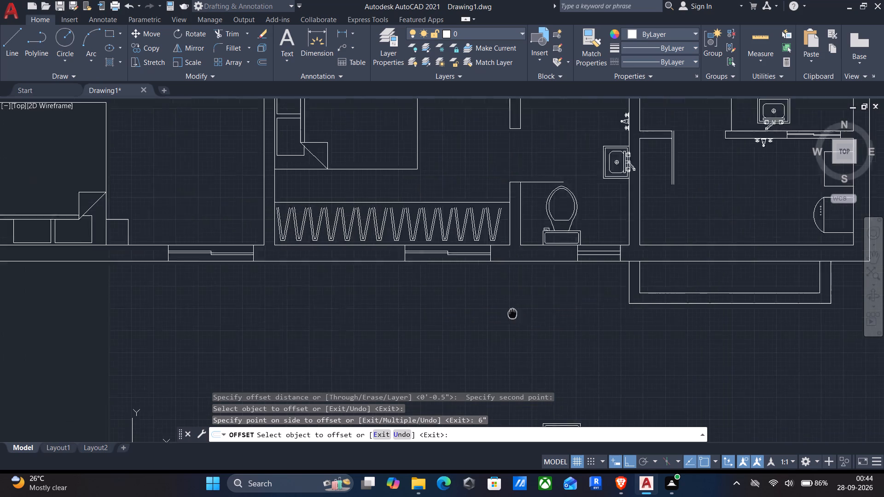
middle_drag(544, 318, 626, 334)
scroll(628, 334, down, 2)
middle_drag(242, 272, 311, 356)
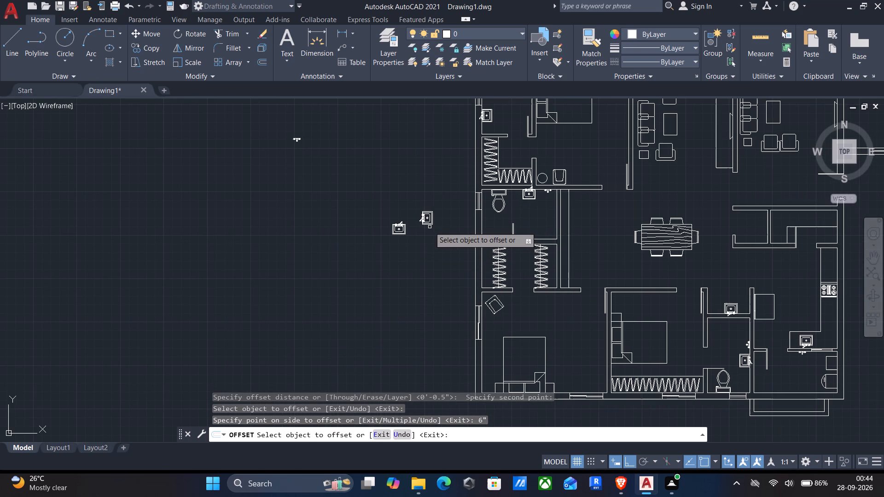
key(Escape)
Delete the two stray sinks lying outside the plan's west wall.
click(441, 260)
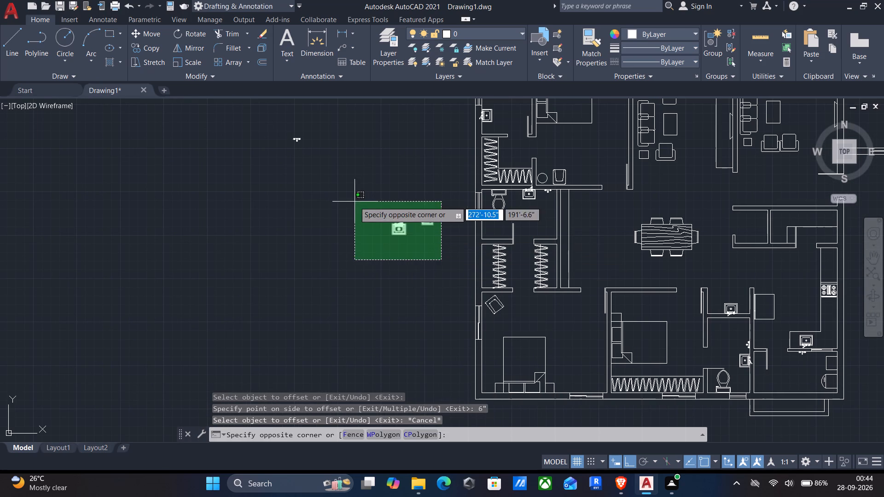
click(354, 200)
key(Delete)
Draw a three-sided outline 2' deep and about 13'-4" long outside the west wall, starting across the wall beside the upper bathroom's sink.
middle_drag(418, 235, 423, 195)
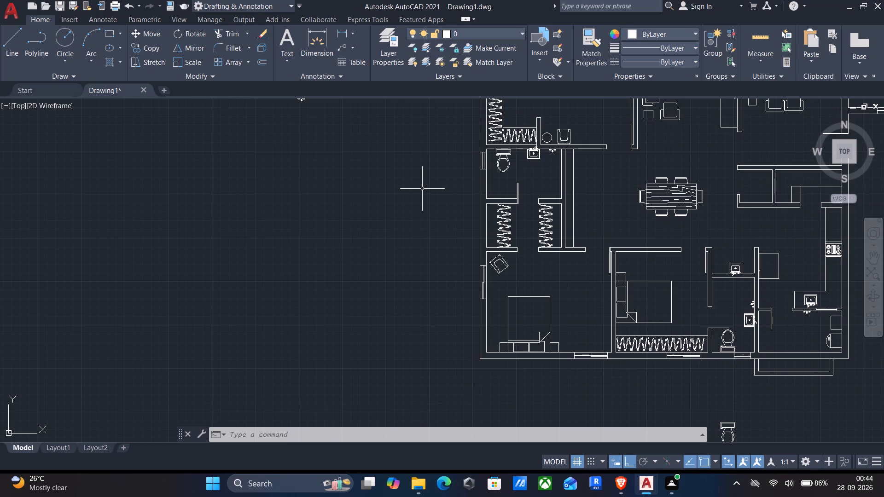
click(11, 35)
scroll(362, 130, down, 2)
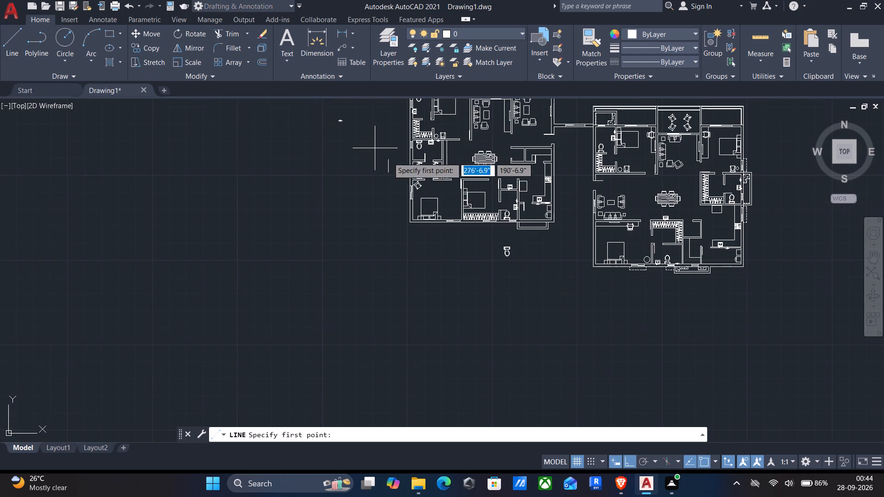
middle_drag(395, 165, 396, 216)
scroll(402, 197, up, 3)
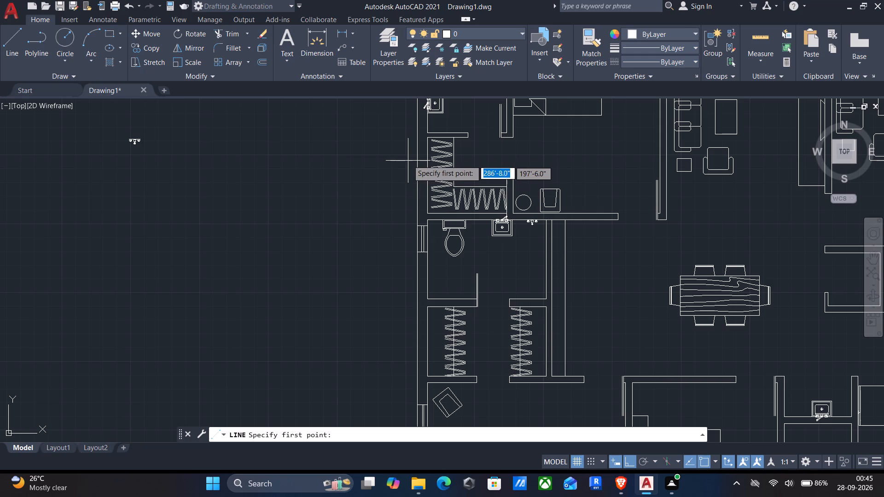
middle_drag(412, 139, 406, 166)
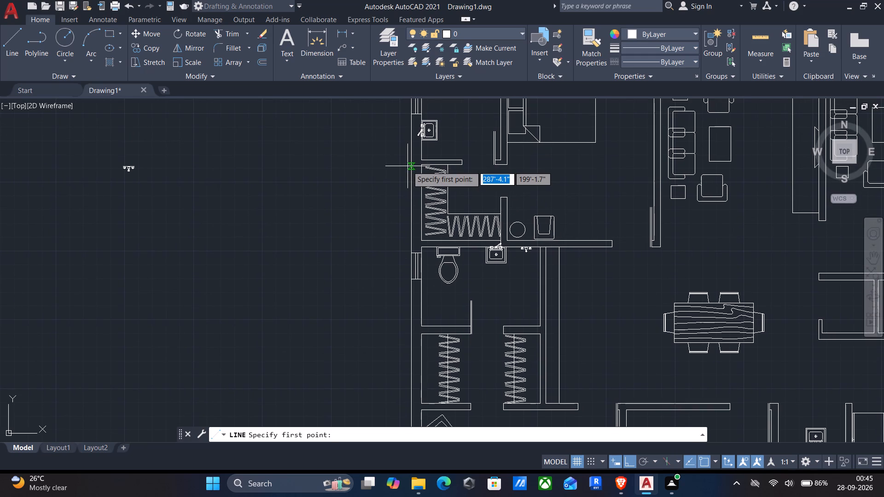
middle_drag(408, 169, 409, 214)
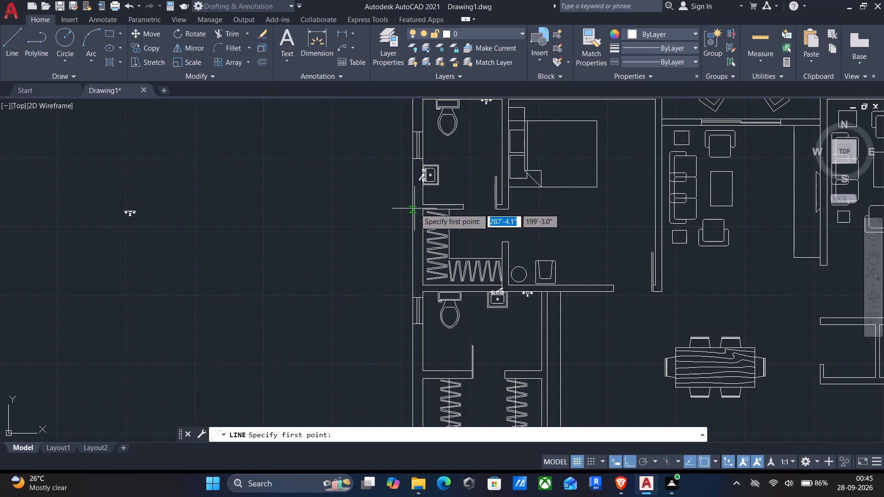
middle_drag(418, 201, 423, 243)
scroll(428, 214, up, 4)
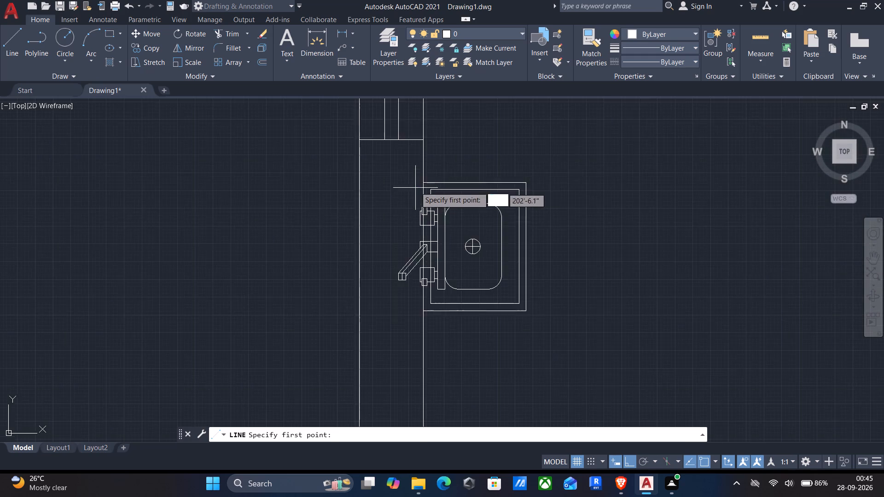
scroll(416, 185, up, 1)
click(425, 172)
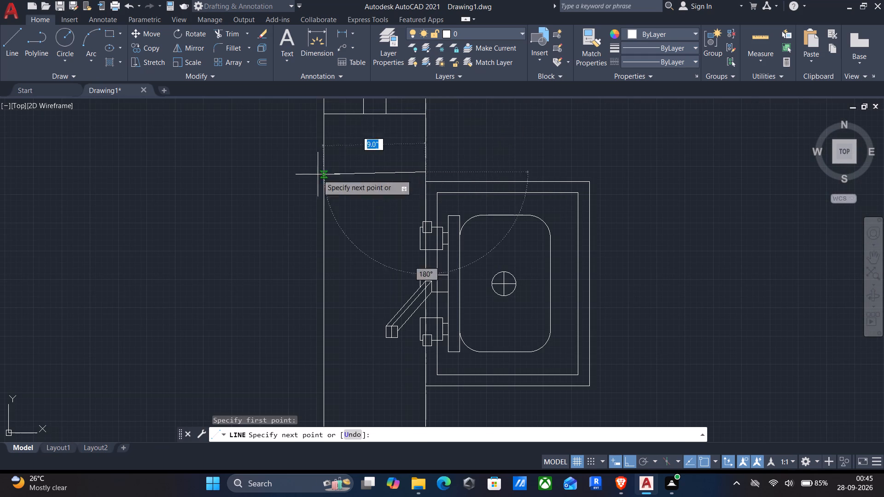
click(323, 174)
key(2)
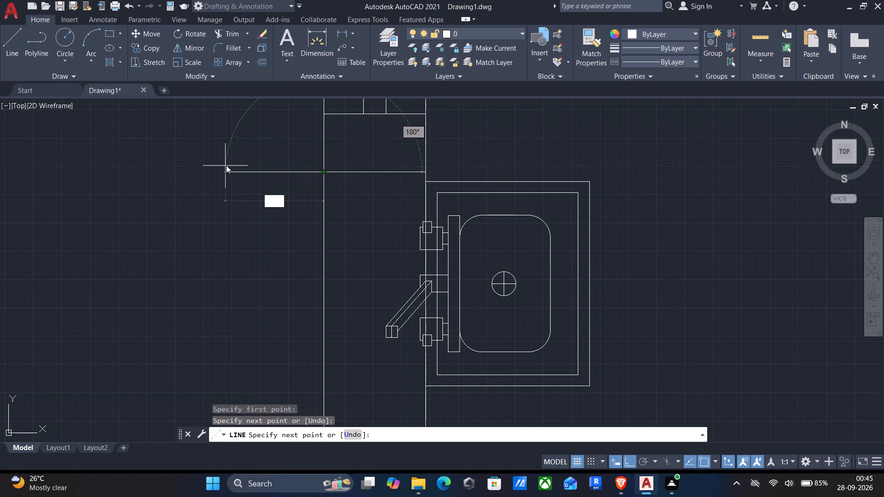
key(apostrophe)
key(Return)
scroll(226, 175, down, 3)
middle_drag(236, 225, 262, 138)
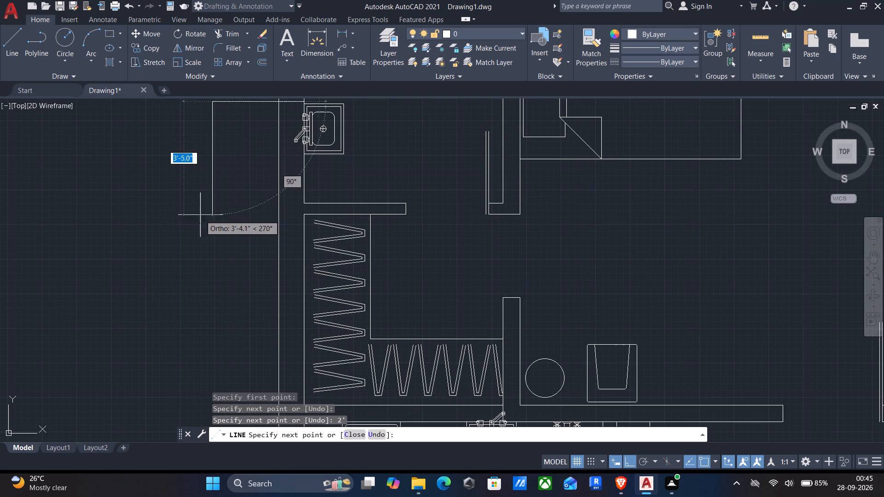
middle_drag(196, 223, 212, 183)
middle_drag(189, 233, 222, 101)
scroll(222, 97, down, 1)
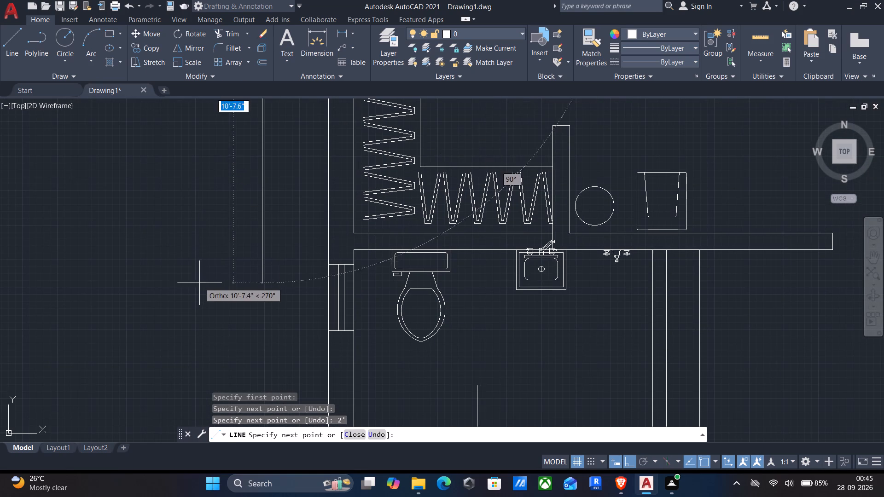
middle_drag(200, 283, 219, 176)
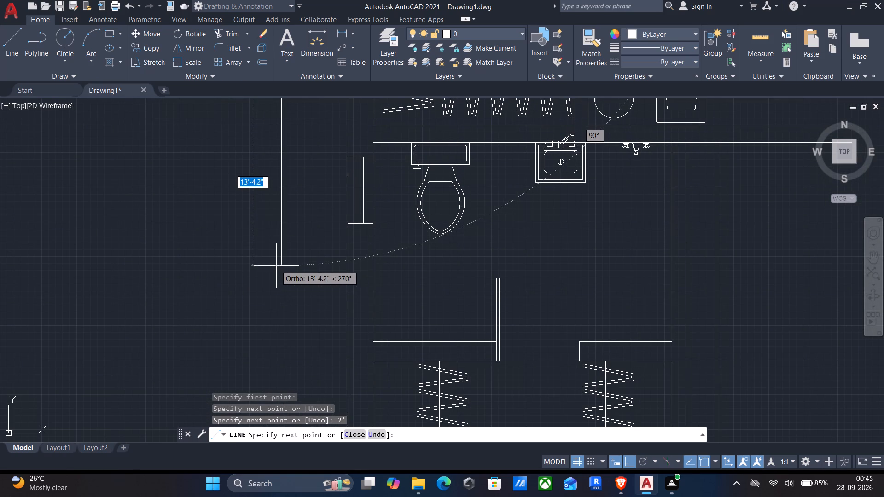
click(276, 265)
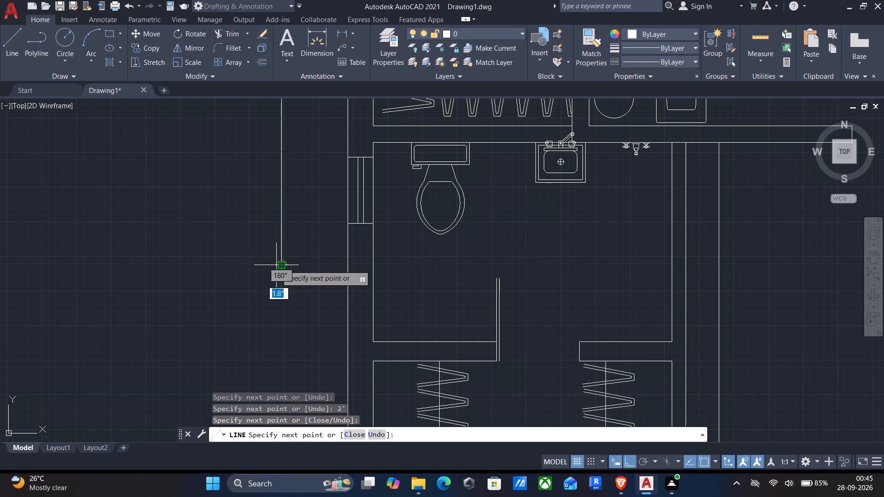
click(346, 265)
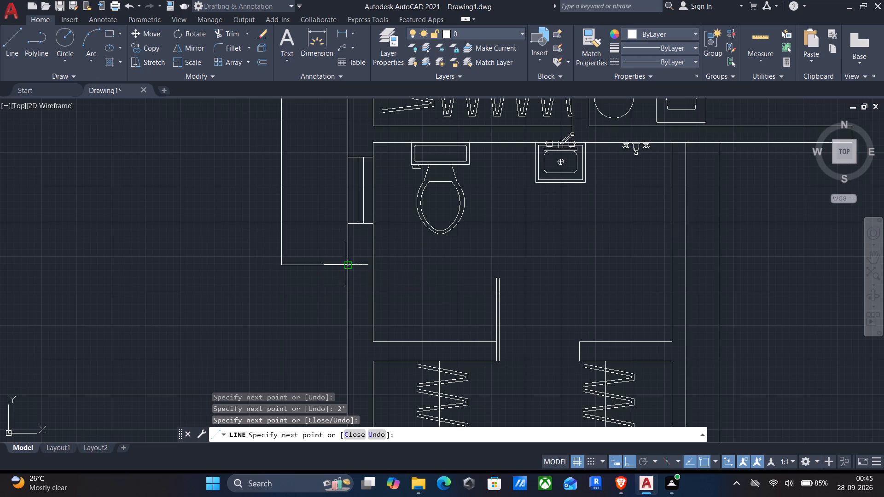
key(Return)
Join the three lines of the new outline outside the west wall into one polyline.
scroll(321, 284, down, 1)
click(314, 300)
middle_drag(293, 264, 395, 420)
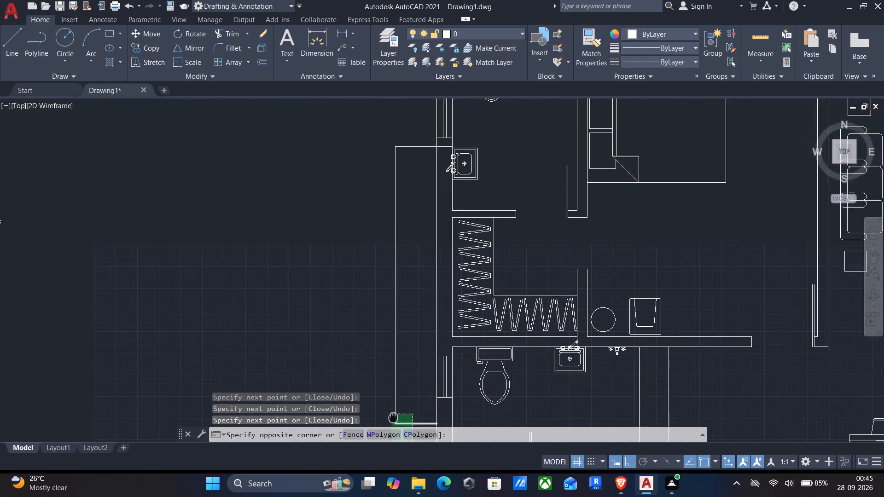
middle_drag(395, 420, 398, 424)
click(354, 137)
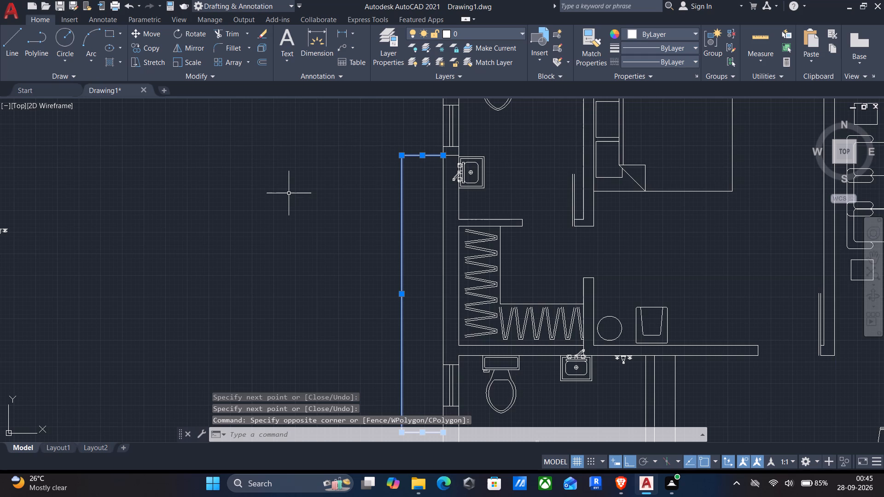
key(j)
key(Return)
Offset the joined west outline 6" inward, towards the wall.
key(o)
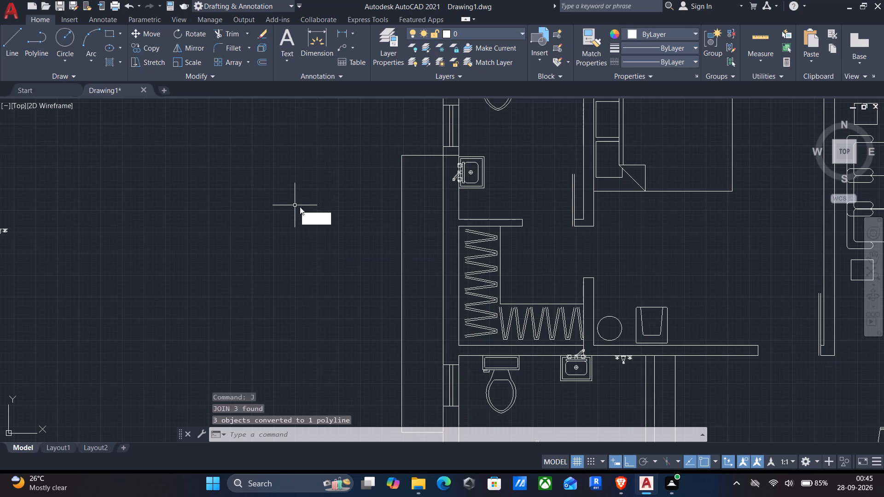
key(Return)
drag(357, 253, 372, 253)
click(415, 246)
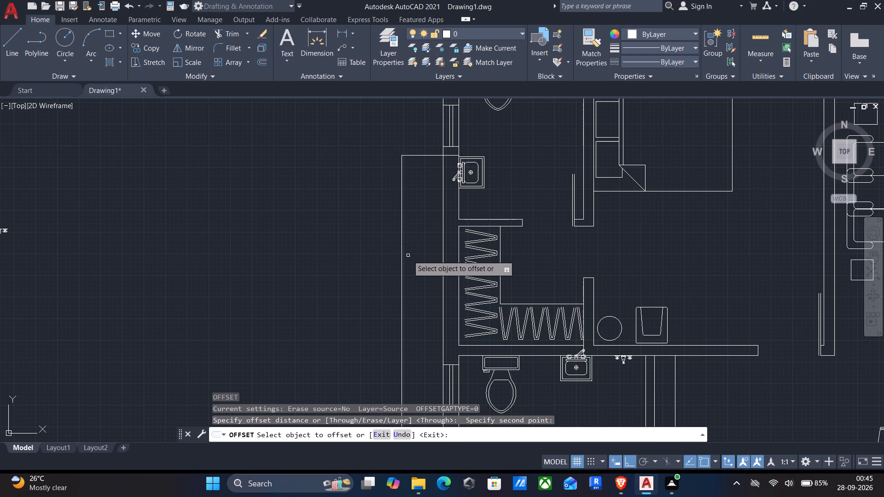
click(402, 262)
key(6)
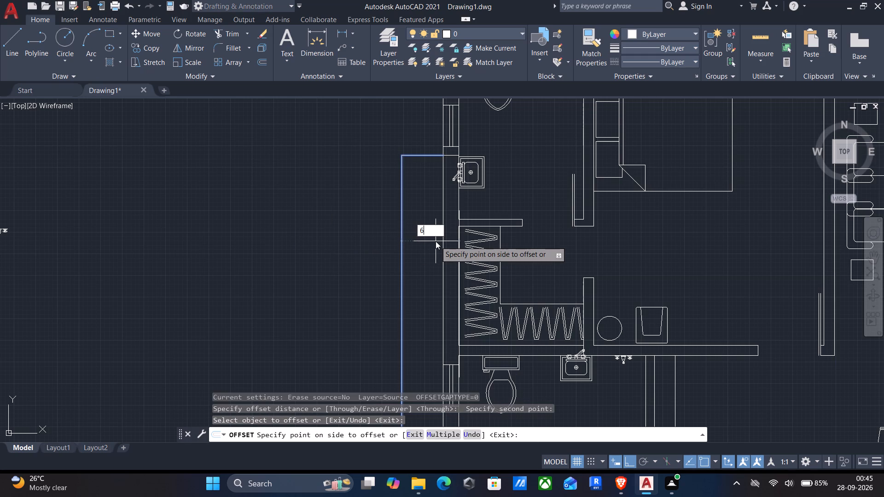
key(shift+quotedbl)
key(Return)
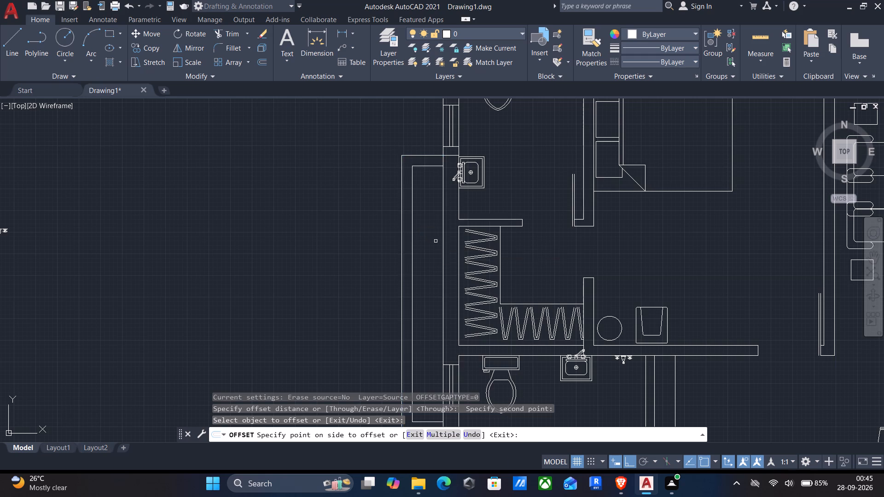
middle_drag(390, 260, 401, 218)
scroll(411, 207, down, 1)
key(Return)
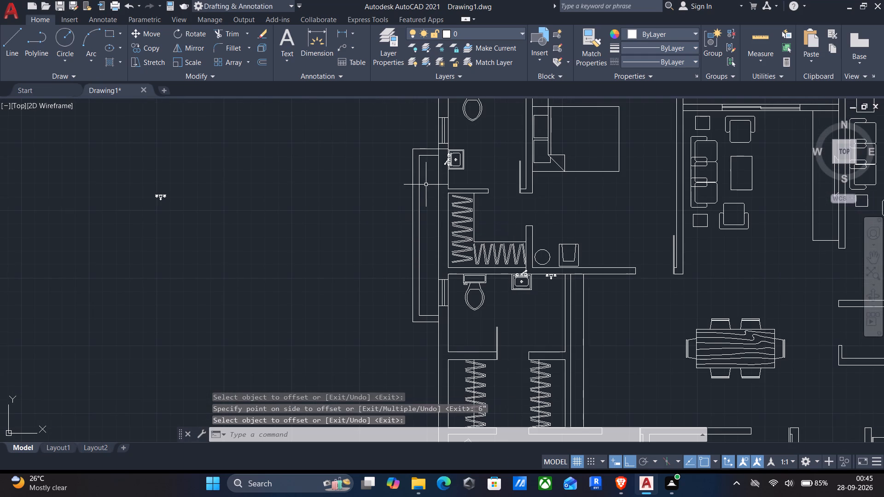
Delete the short line crossing the west wall's thickness at the upper end of the new outline.
scroll(437, 150, up, 2)
click(439, 148)
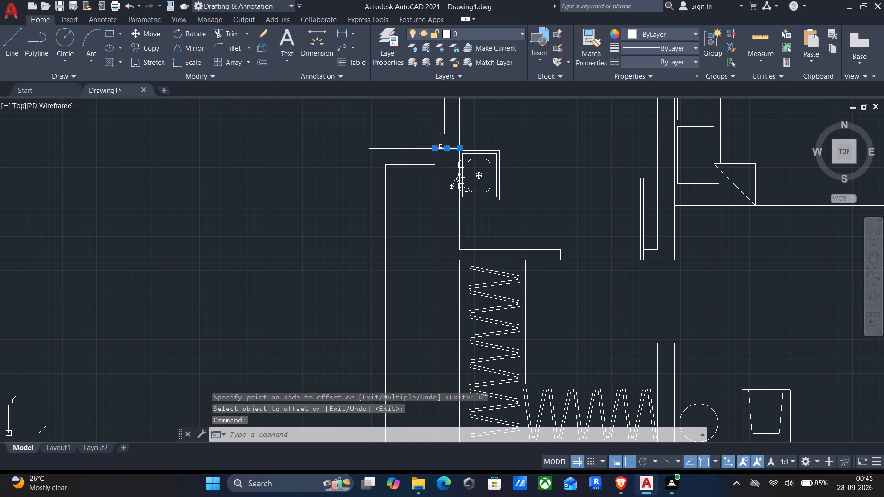
key(Delete)
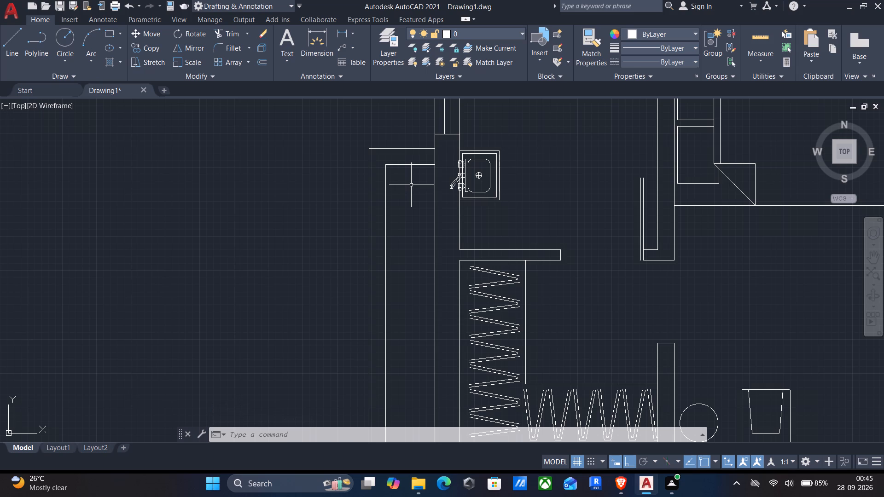
Draw a stepped line near the west ledge's upper end: about 1' across from its inner edge, 1'-3" down, and across to the wall.
middle_drag(539, 262, 528, 252)
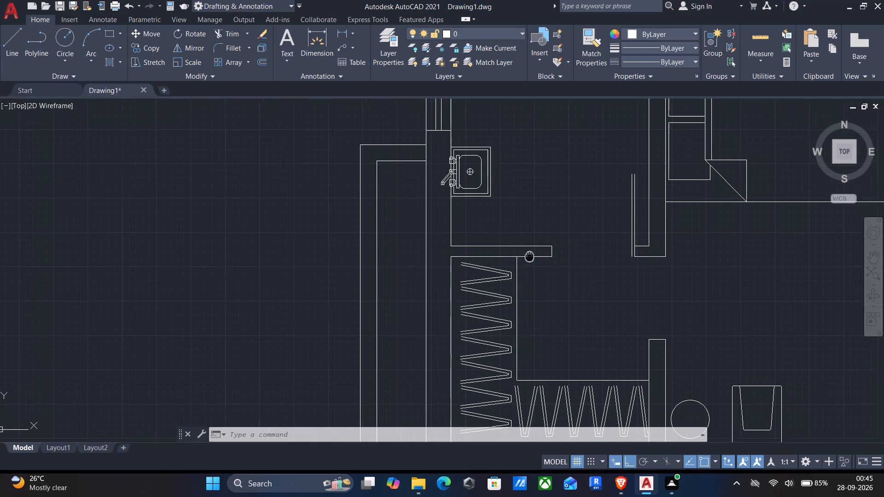
middle_drag(528, 252, 540, 214)
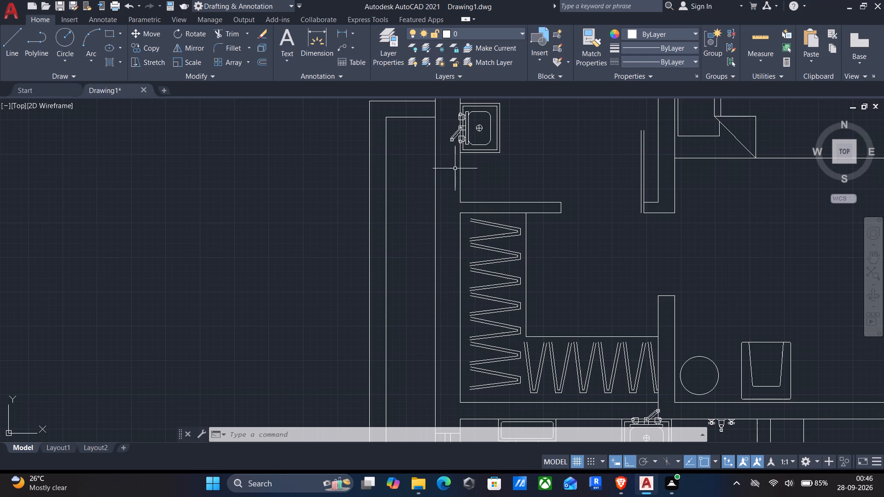
click(17, 32)
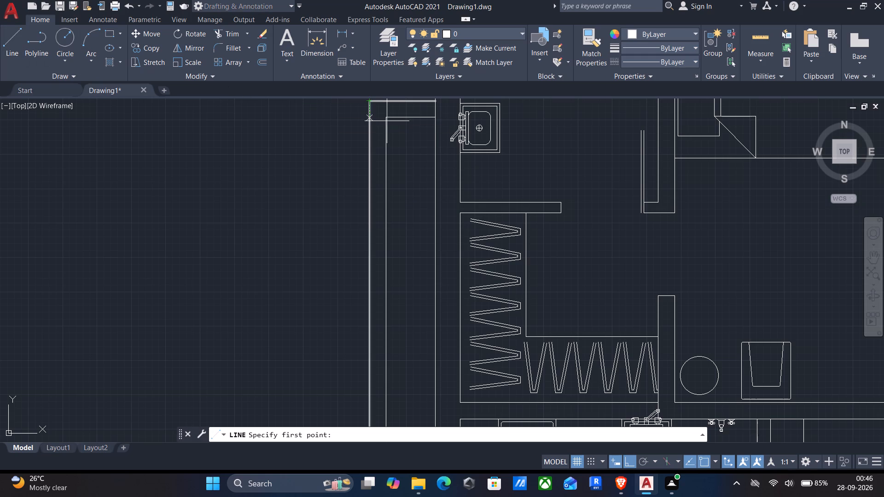
scroll(407, 145, up, 1)
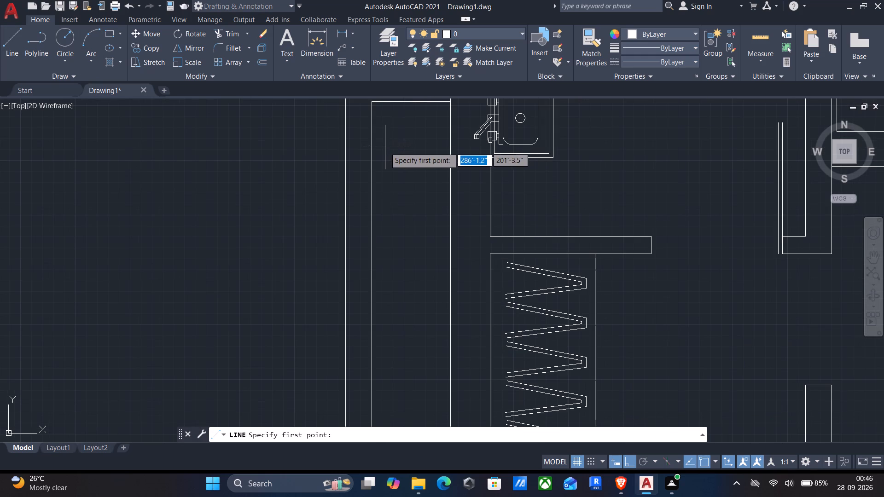
click(375, 153)
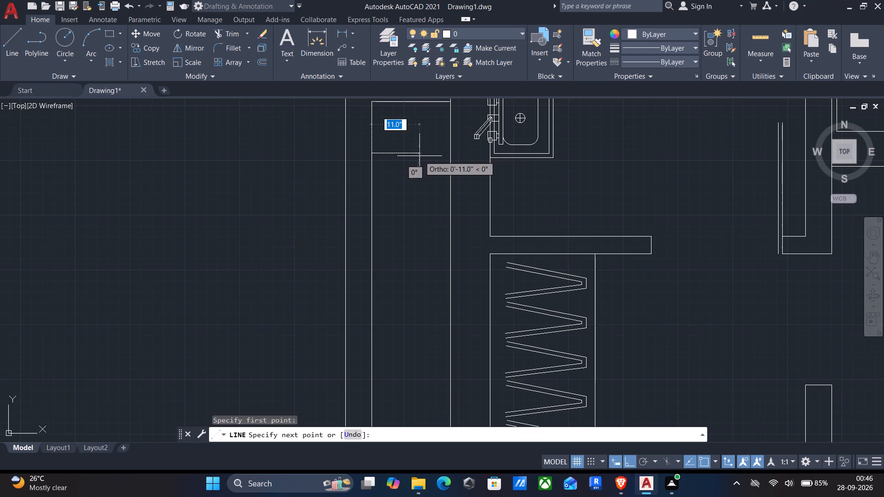
click(423, 156)
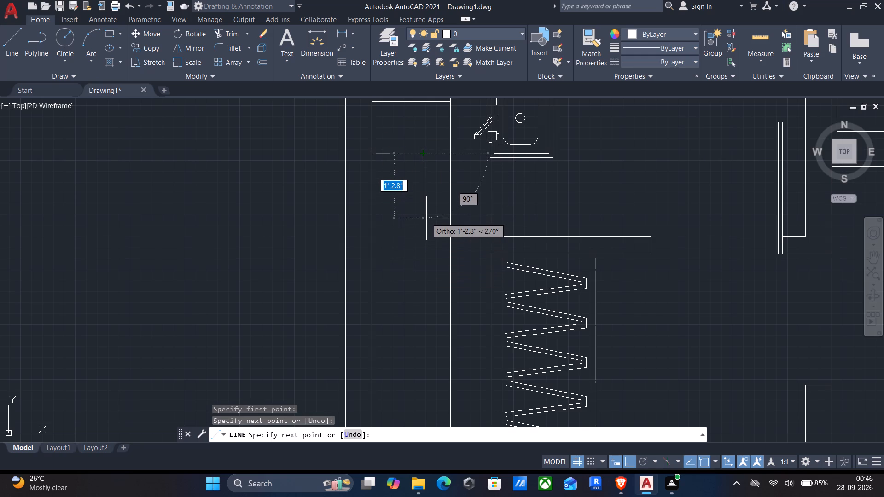
click(426, 218)
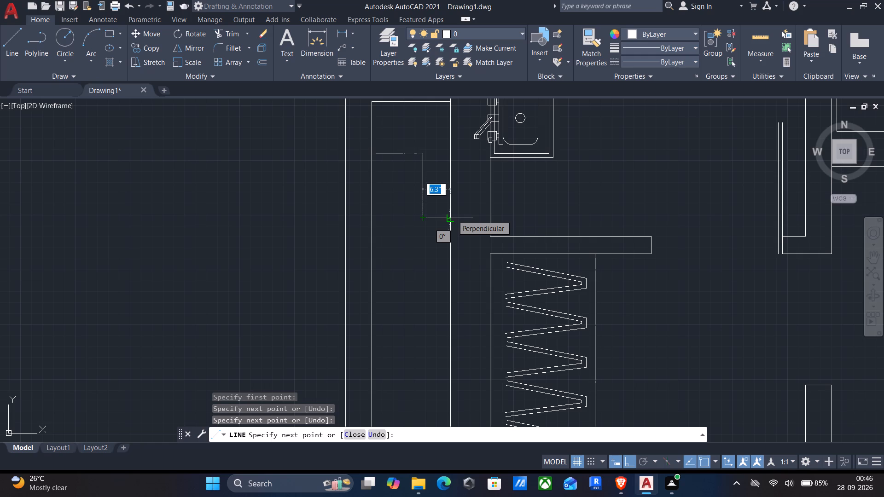
click(453, 215)
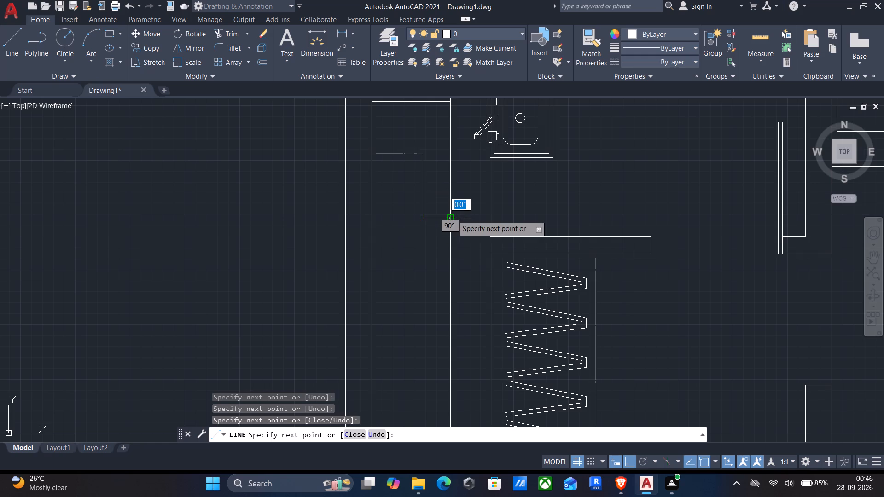
key(Return)
Draw a rectangle about 1'-4" by 7.5" inside the lower end of the west ledge.
scroll(444, 232, down, 2)
middle_drag(441, 282, 463, 165)
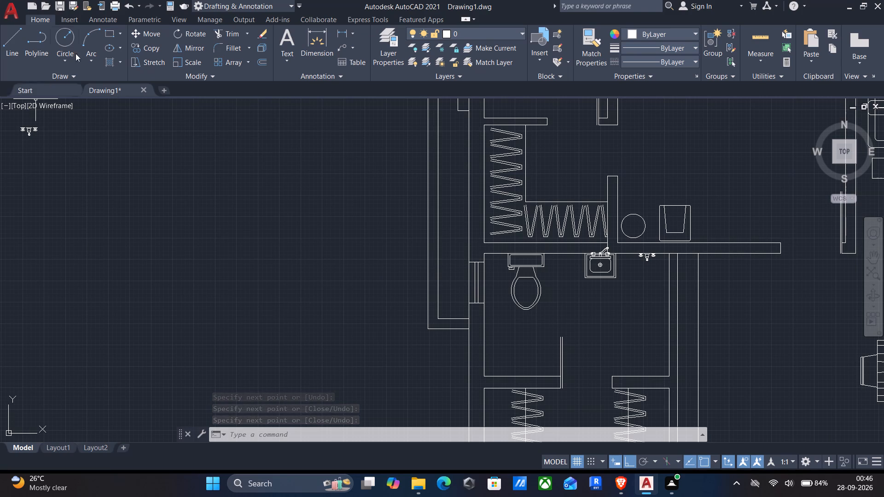
click(104, 33)
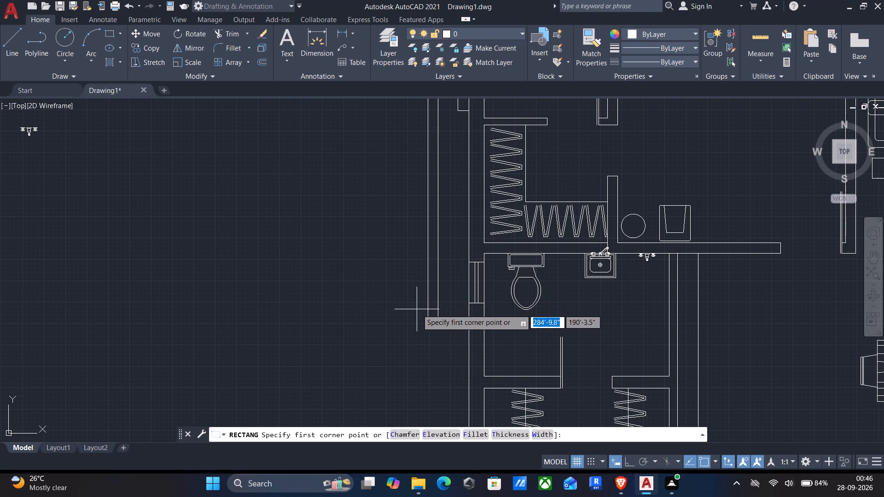
scroll(422, 310, up, 2)
scroll(480, 313, up, 3)
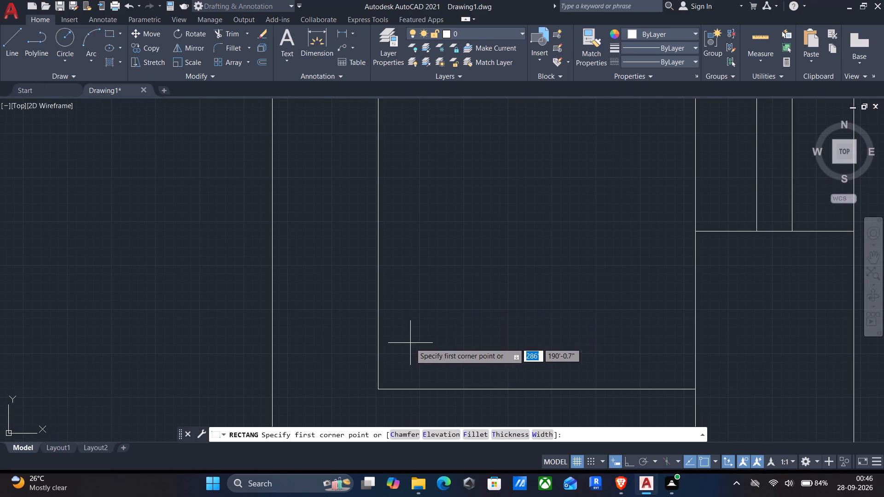
click(393, 350)
scroll(519, 192, down, 1)
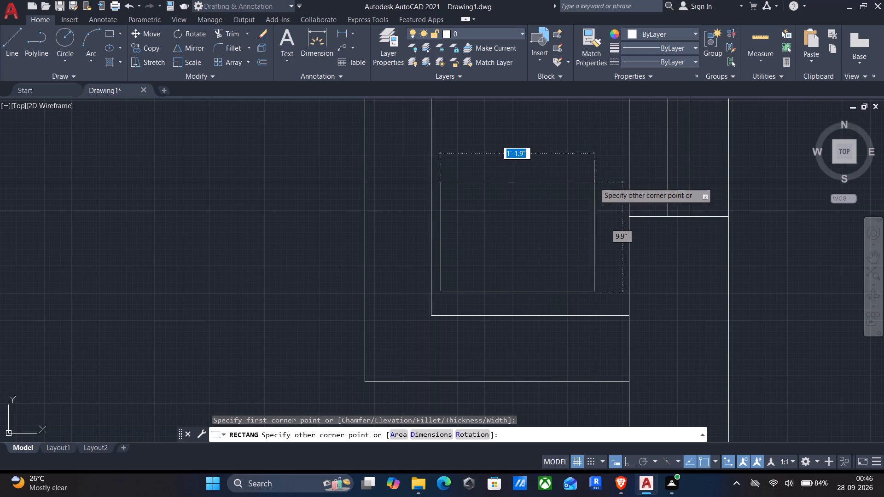
scroll(623, 207, up, 3)
click(620, 212)
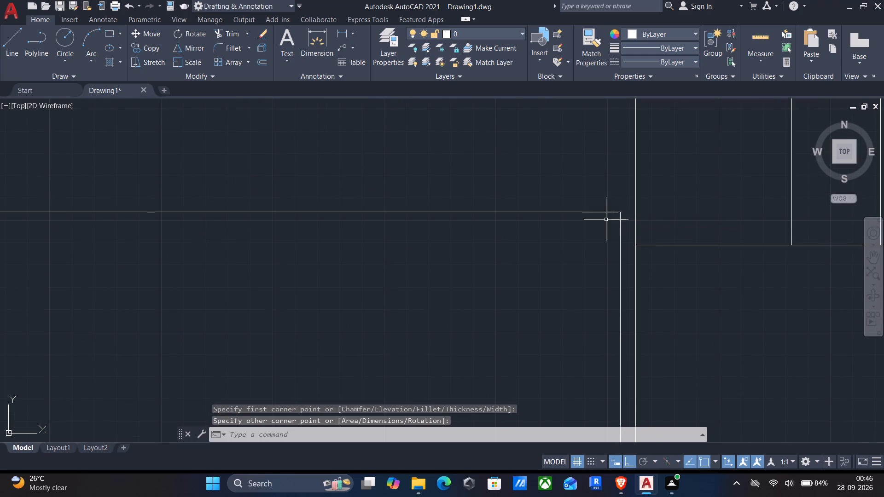
Draw a rectangle about 8" wide by 1'-5" deep inside the east end of the south ledge's inner outline.
scroll(604, 222, down, 3)
middle_drag(554, 261, 599, 173)
scroll(579, 195, down, 1)
middle_drag(577, 204, 649, 196)
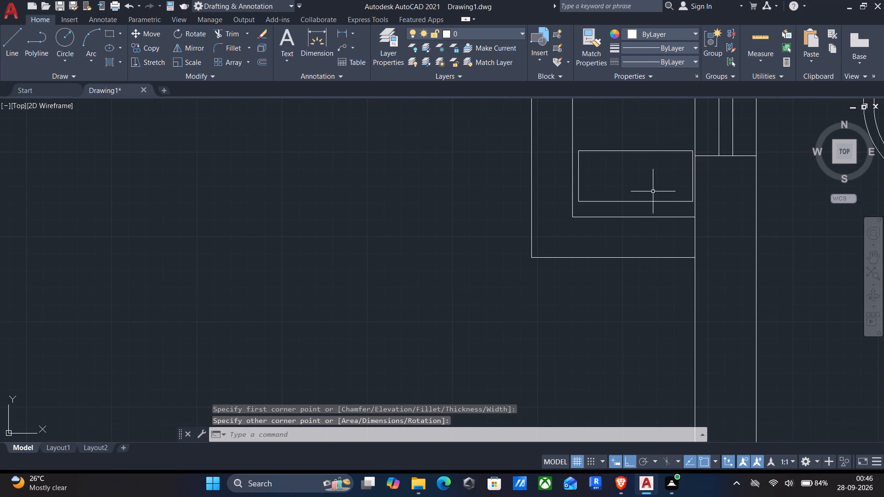
middle_drag(629, 205, 619, 251)
scroll(619, 252, down, 1)
middle_drag(610, 234, 563, 266)
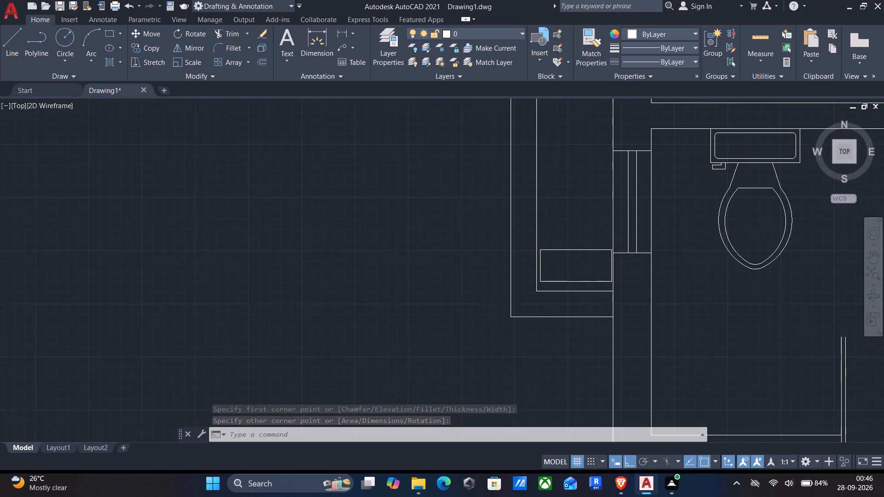
scroll(578, 232, down, 2)
middle_drag(569, 219, 545, 301)
middle_drag(557, 196, 468, 176)
scroll(459, 170, down, 2)
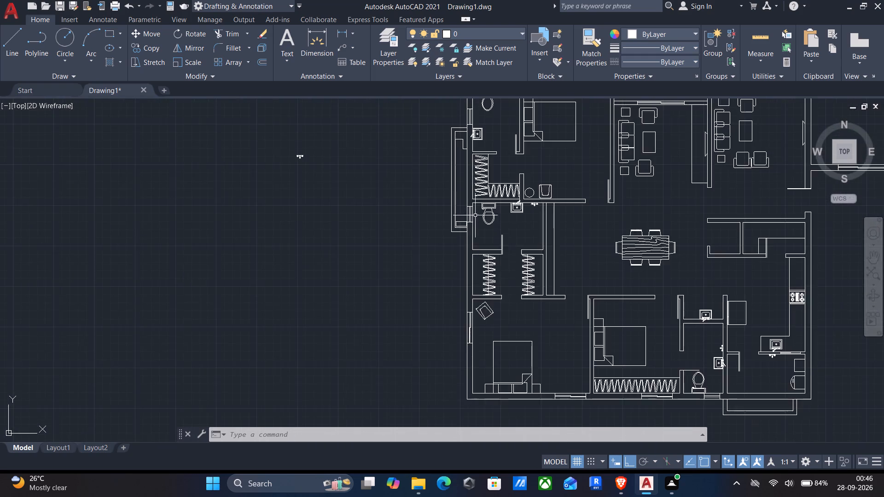
middle_drag(505, 275, 315, 182)
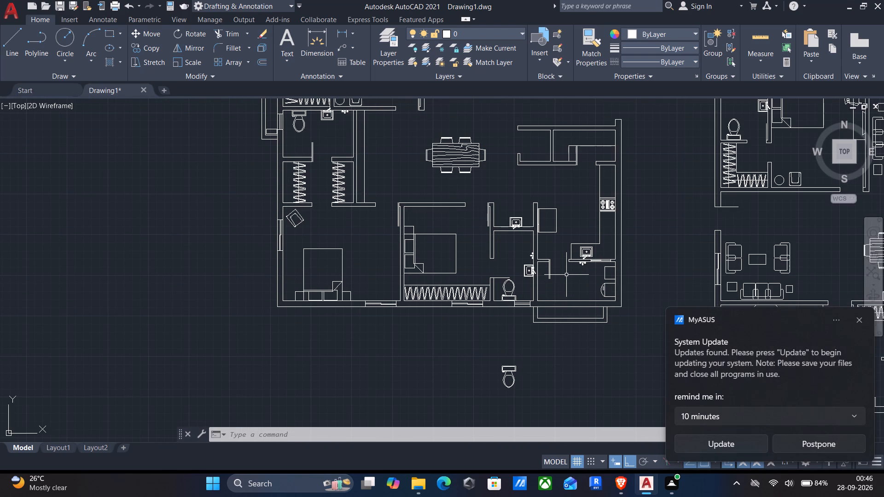
scroll(567, 318, up, 3)
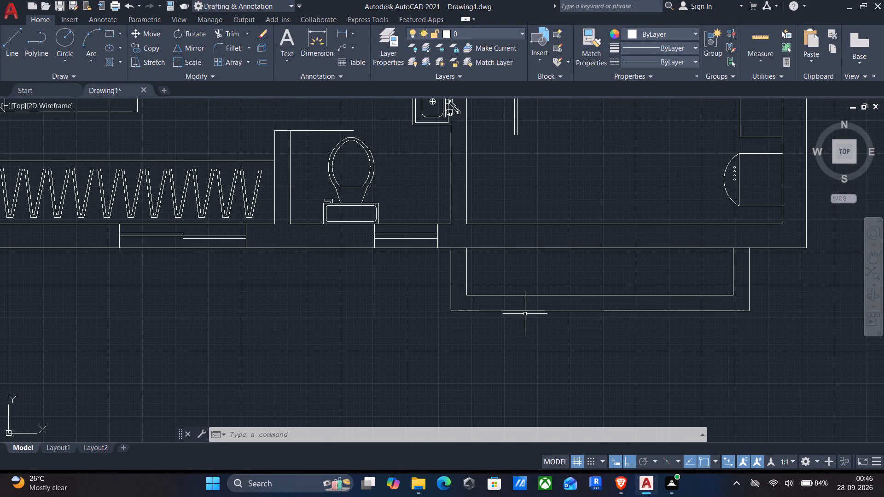
click(109, 33)
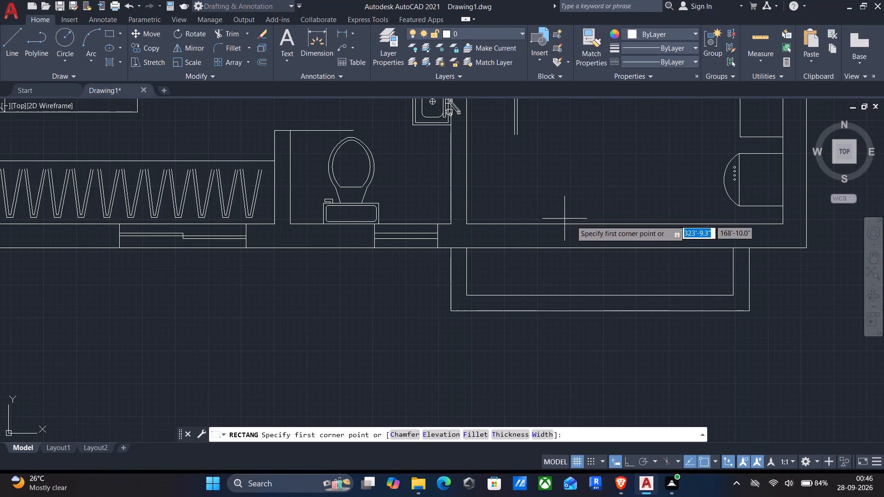
scroll(715, 265, up, 1)
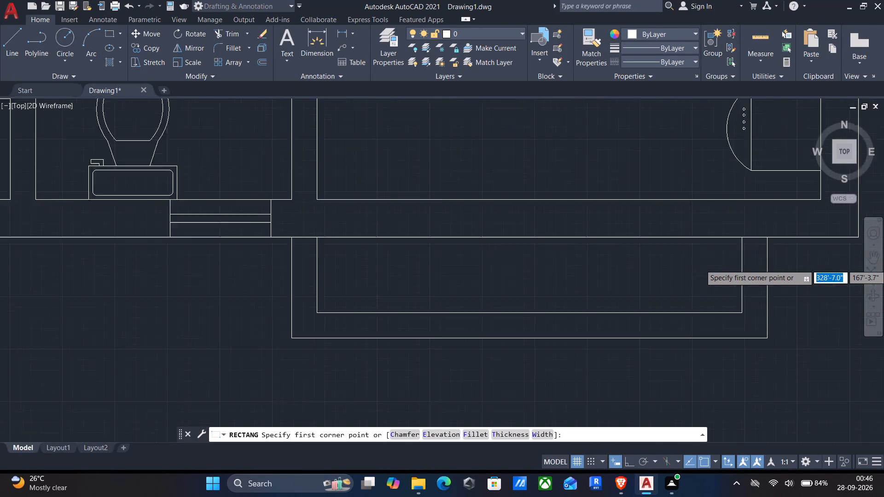
scroll(715, 265, up, 2)
scroll(757, 215, up, 2)
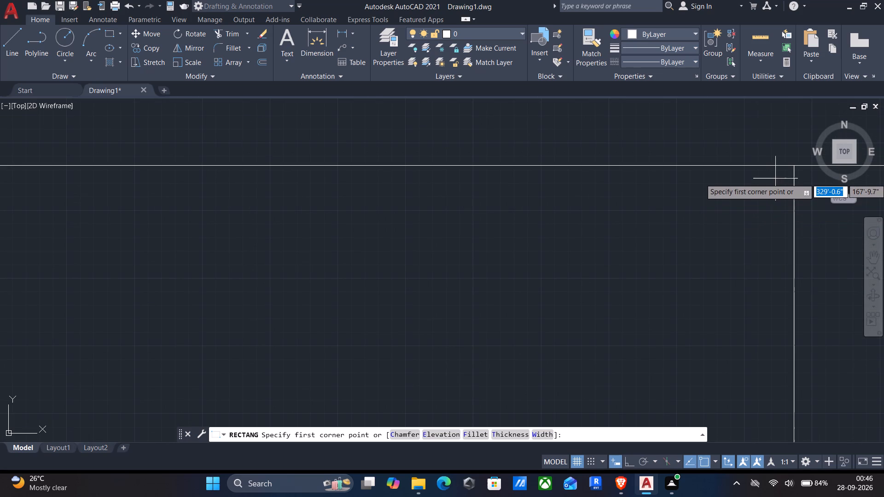
scroll(775, 178, up, 1)
click(775, 178)
scroll(699, 229, down, 2)
middle_drag(664, 296, 657, 176)
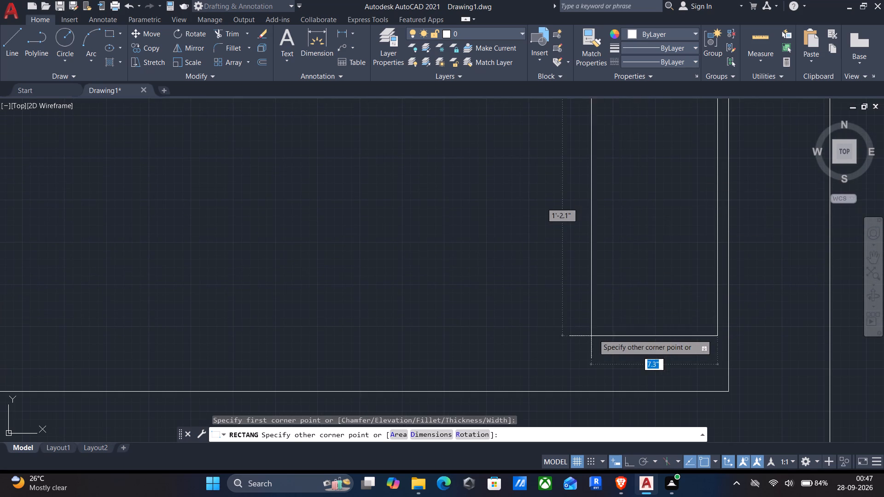
scroll(581, 383, up, 2)
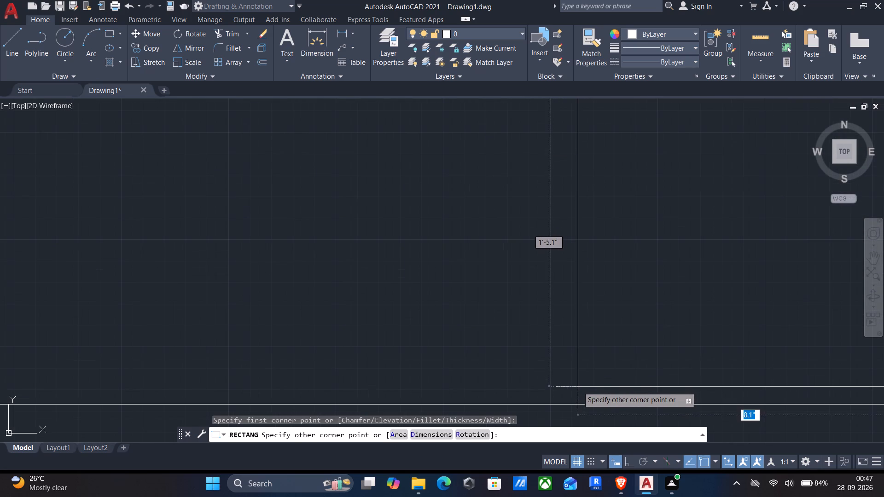
click(578, 387)
Draw a stepped line near the south ledge's west end: about 7.7" down from the wall, across westward, and down to the inner edge.
scroll(577, 381, down, 3)
middle_drag(552, 376, 759, 321)
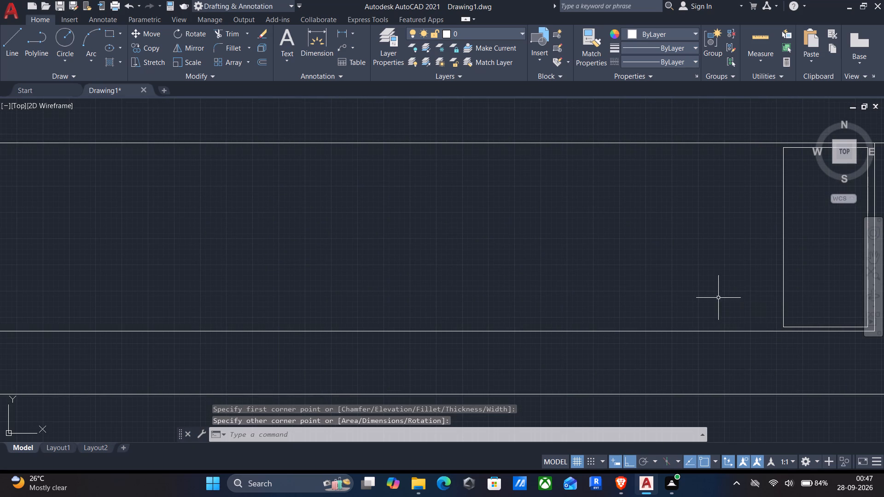
middle_drag(411, 224, 669, 220)
scroll(674, 220, down, 3)
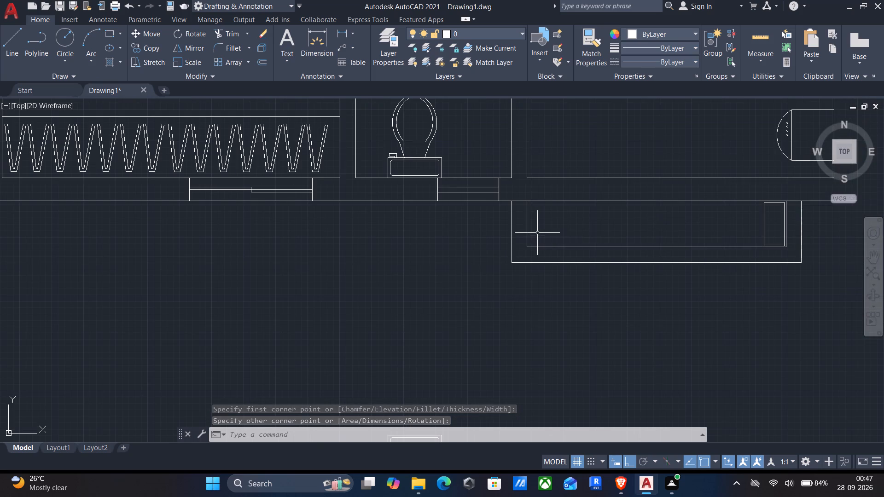
click(7, 40)
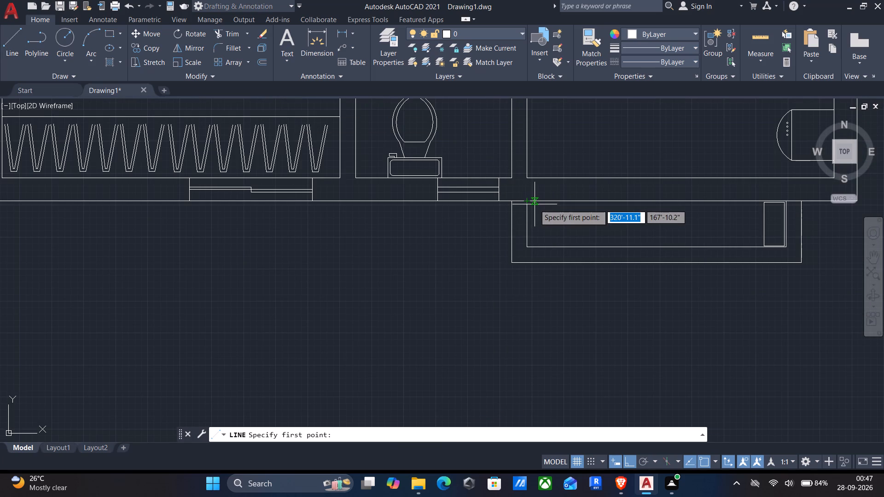
scroll(546, 203, up, 1)
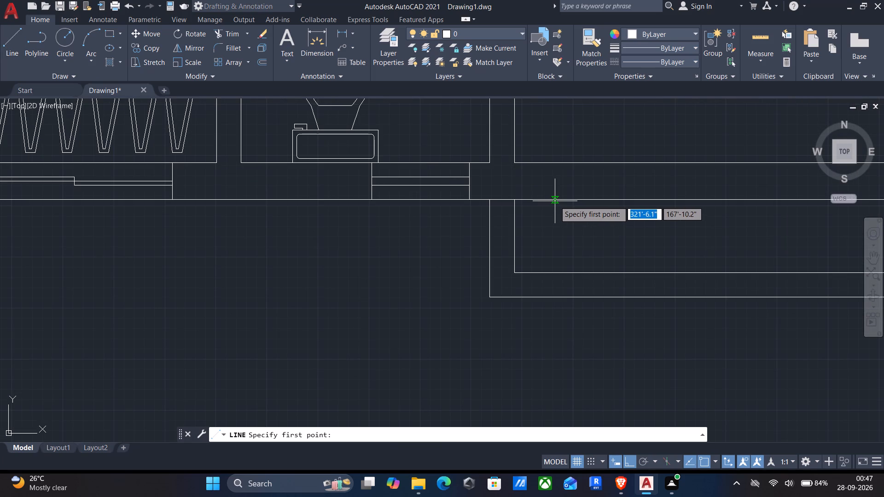
scroll(555, 201, up, 3)
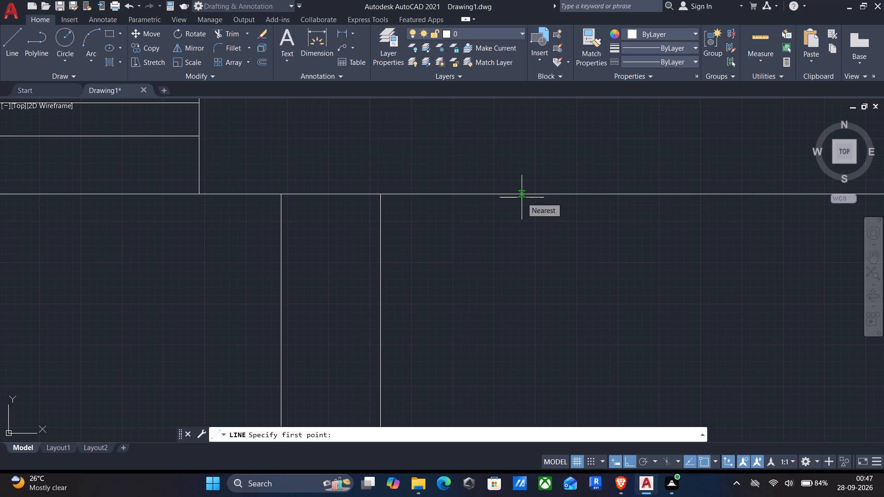
scroll(519, 204, down, 3)
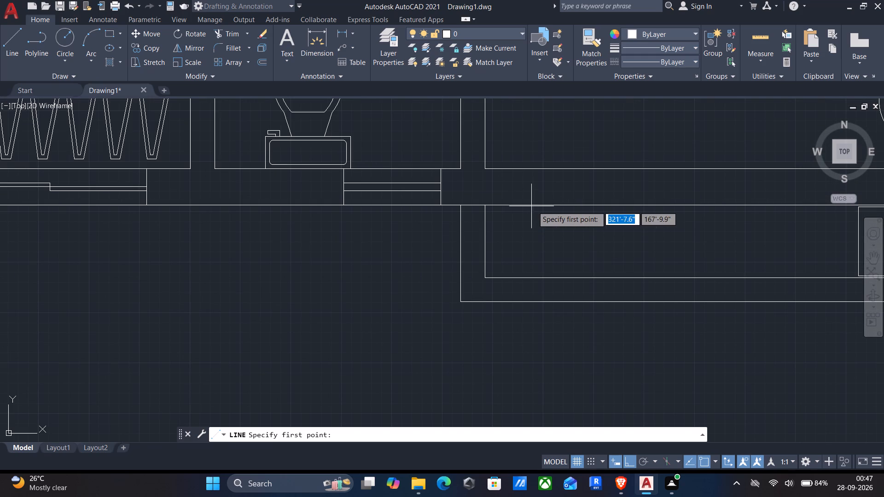
scroll(597, 204, up, 1)
click(597, 204)
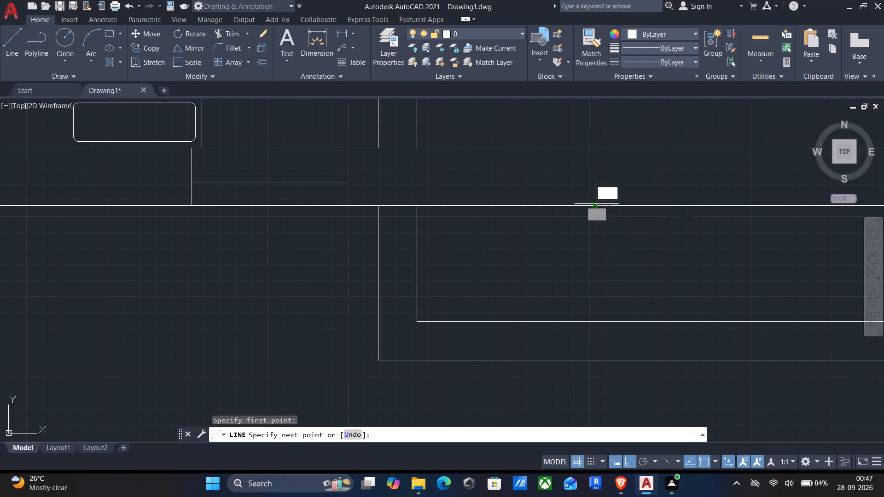
click(592, 255)
click(471, 258)
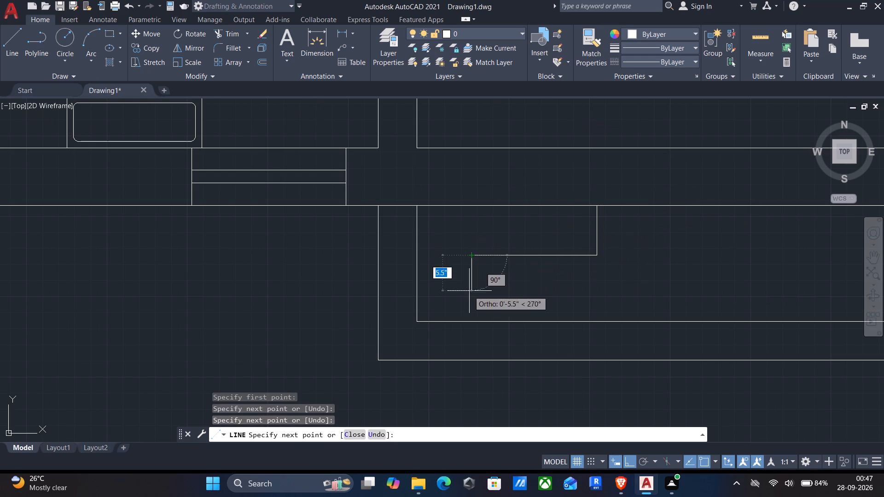
click(472, 321)
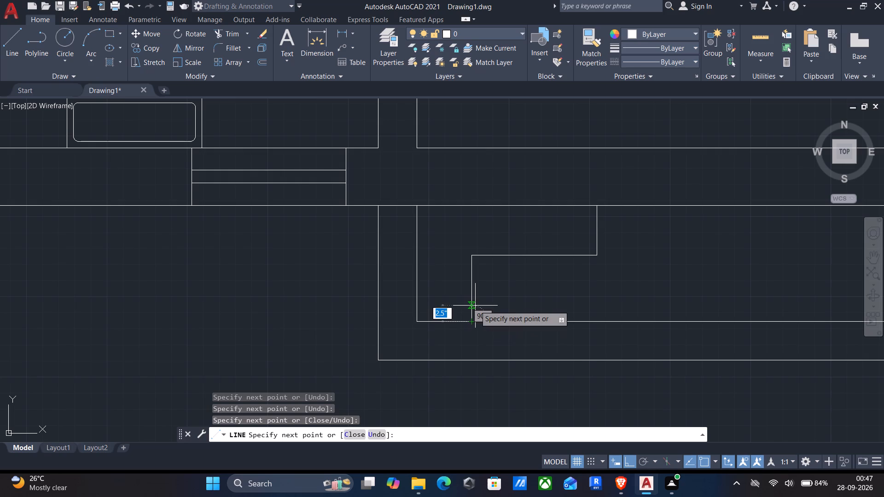
key(Return)
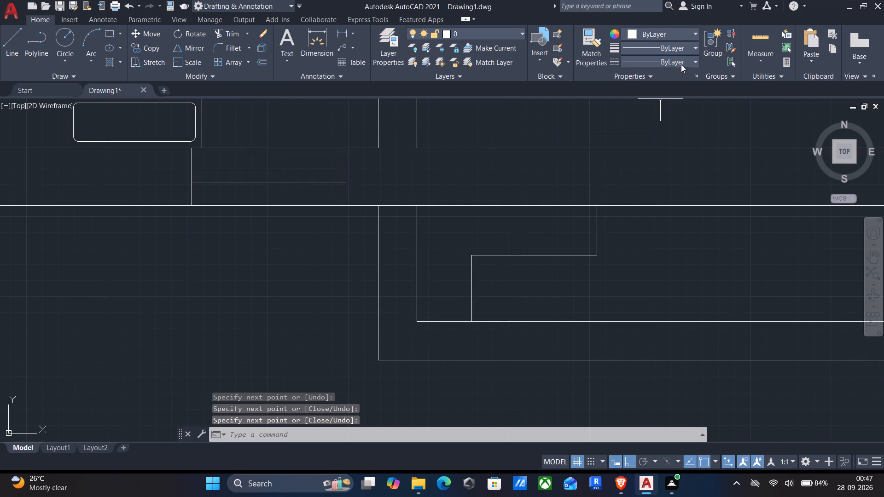
Set the current linetype to HIDDEN and draw a diagonal from the south ledge rectangle's upper-right corner to its lower-left corner.
click(682, 57)
click(665, 117)
scroll(591, 195, down, 1)
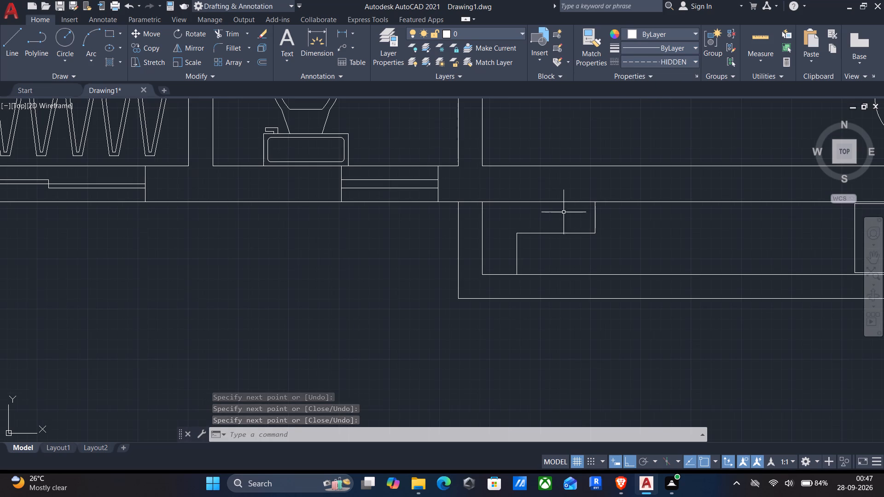
click(7, 44)
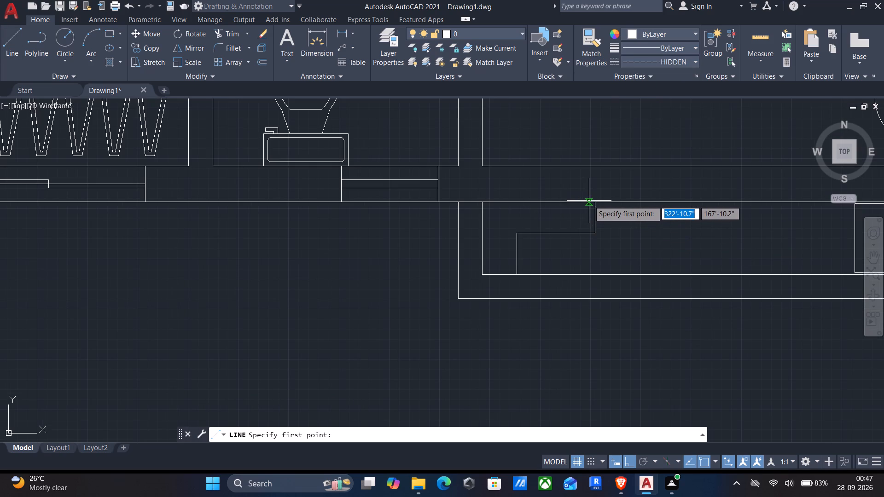
scroll(803, 207, down, 1)
middle_drag(715, 232, 475, 193)
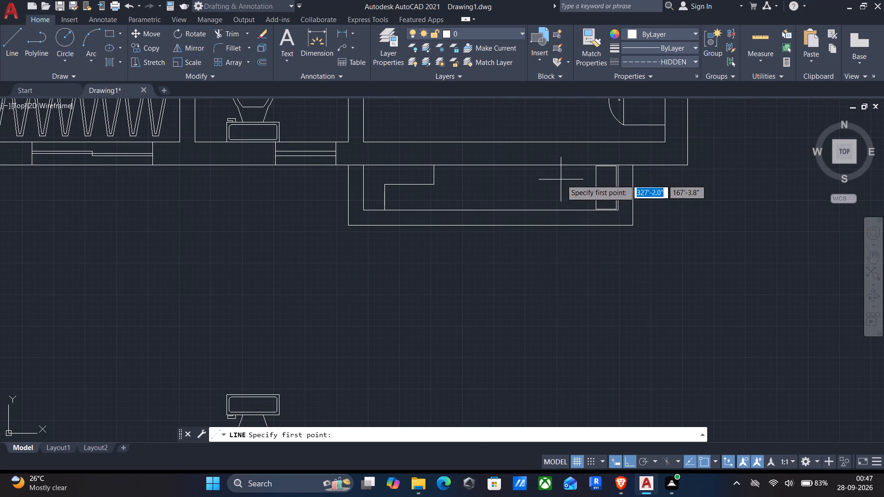
scroll(610, 167, up, 2)
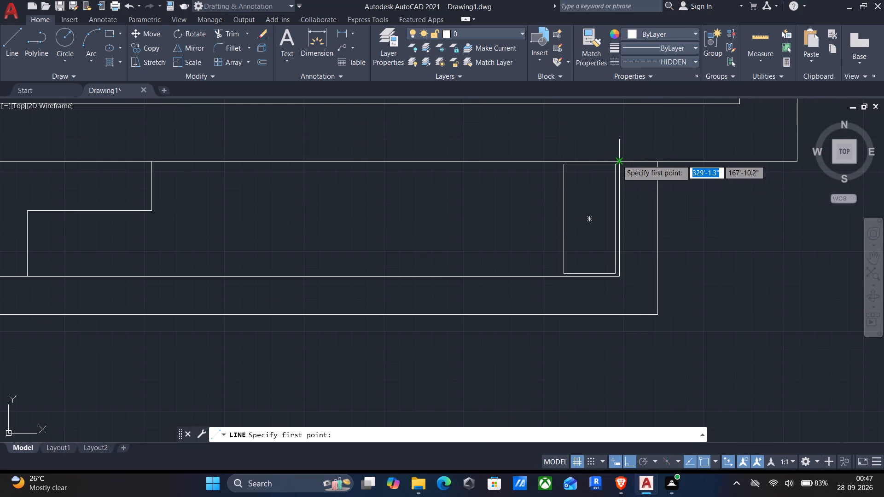
click(616, 163)
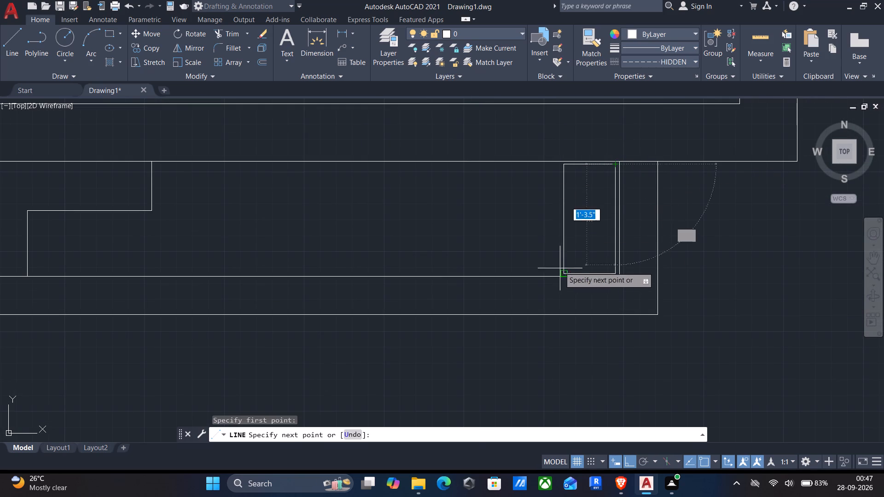
click(561, 272)
key(Return)
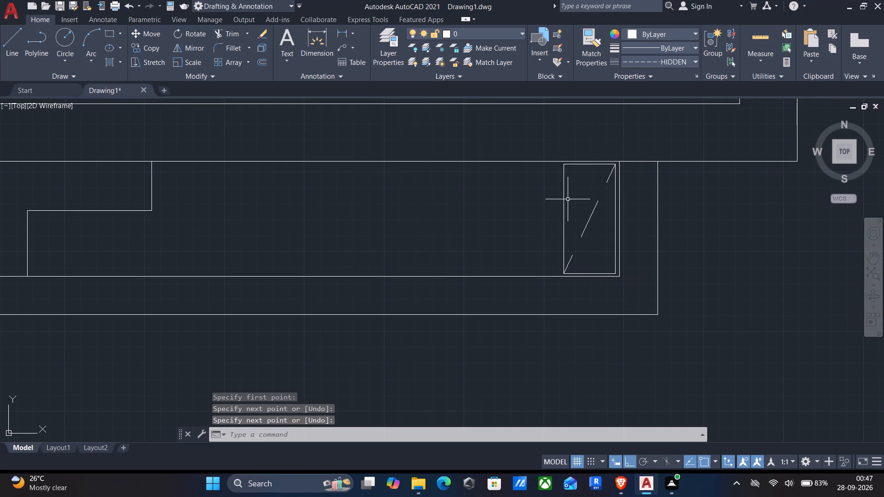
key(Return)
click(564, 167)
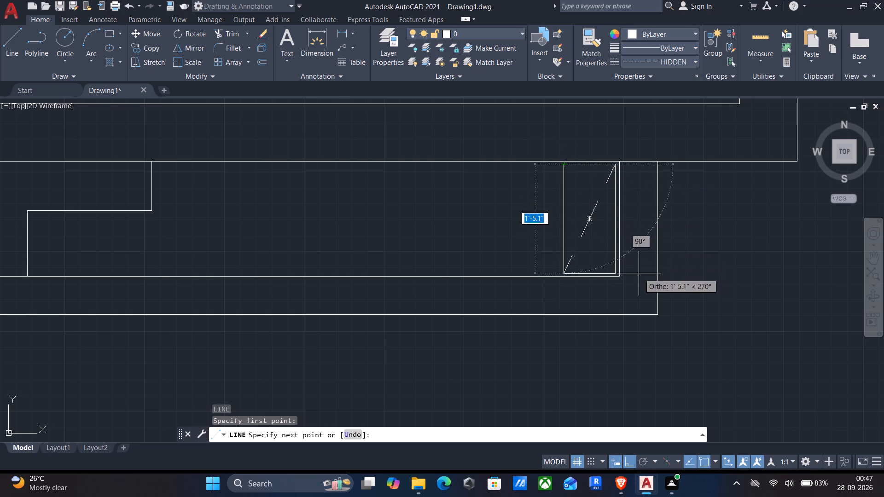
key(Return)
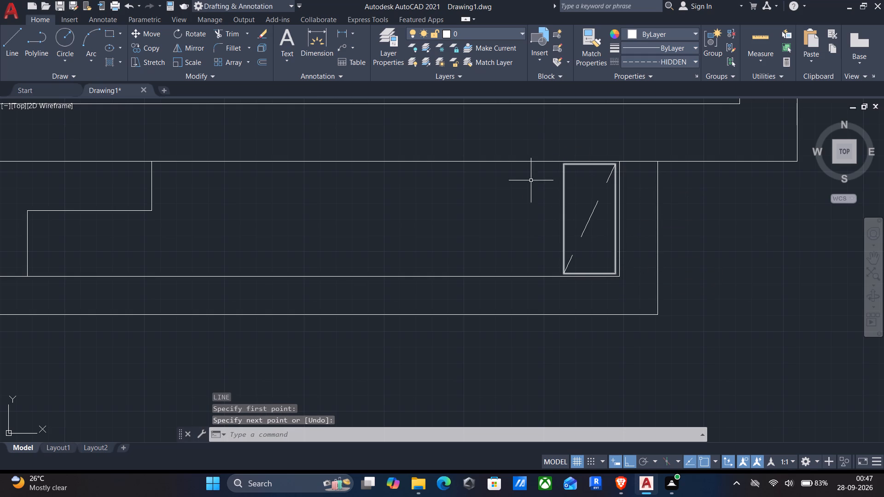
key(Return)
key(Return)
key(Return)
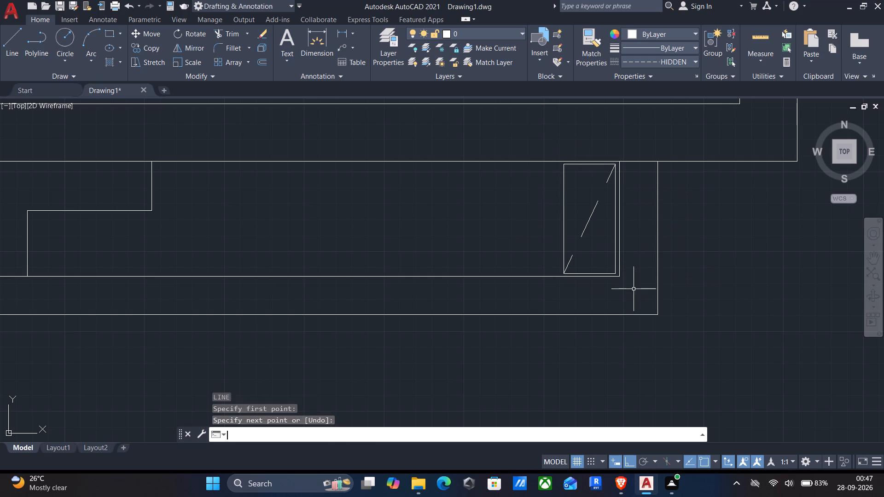
Draw the opposite diagonal across the rectangle, from its upper-left corner to its lower-right corner.
key(Return)
click(563, 166)
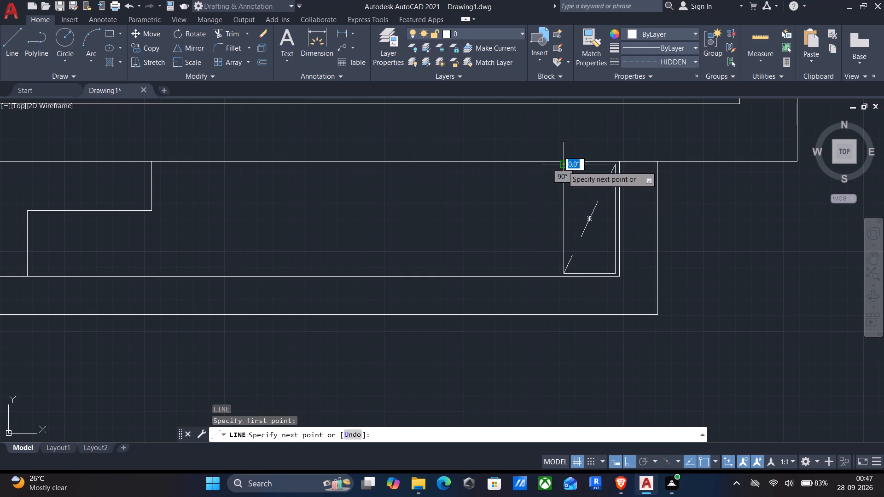
scroll(622, 270, up, 2)
click(602, 285)
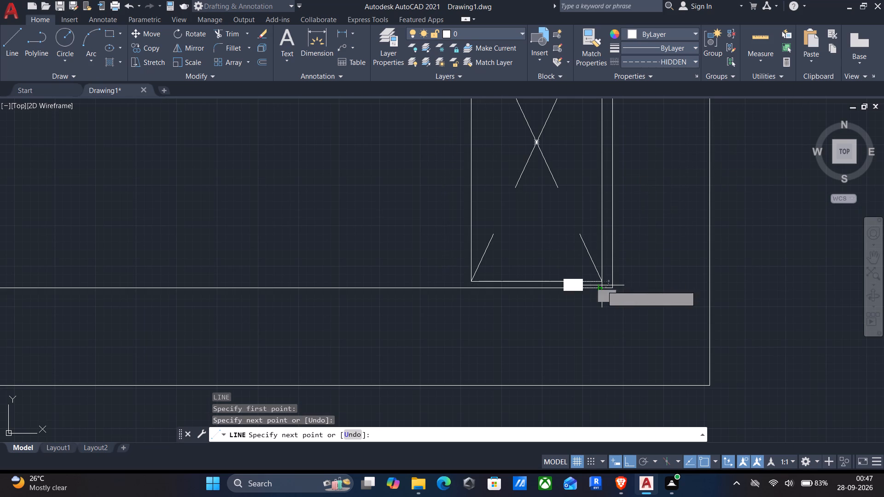
key(Return)
With ortho off, draw hidden lines in the south ledge's stepped shape from its leg's lower-right corner to the upper-left corner and the arm's lower-right corner.
click(627, 460)
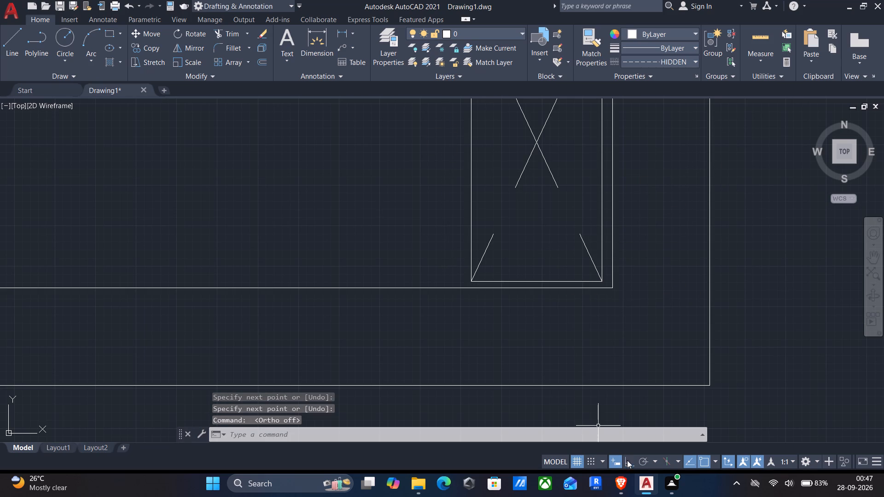
scroll(565, 396, down, 2)
middle_drag(557, 392, 735, 343)
middle_drag(302, 305, 556, 315)
key(Return)
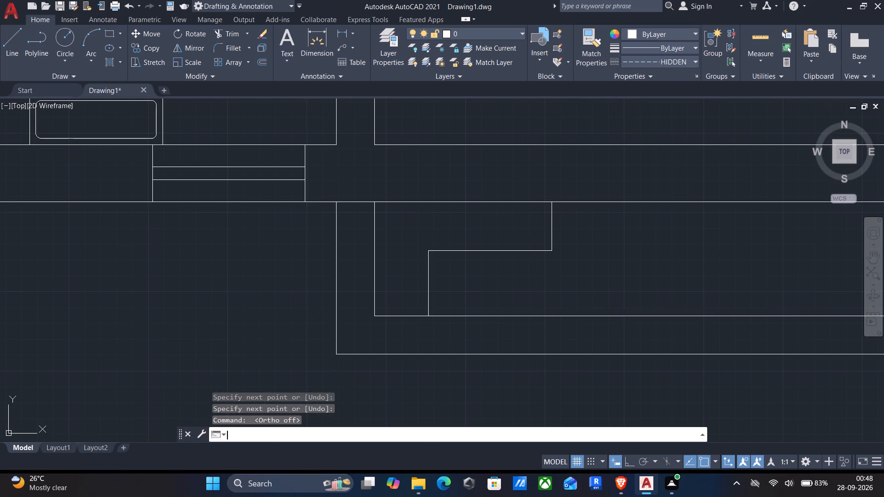
click(428, 314)
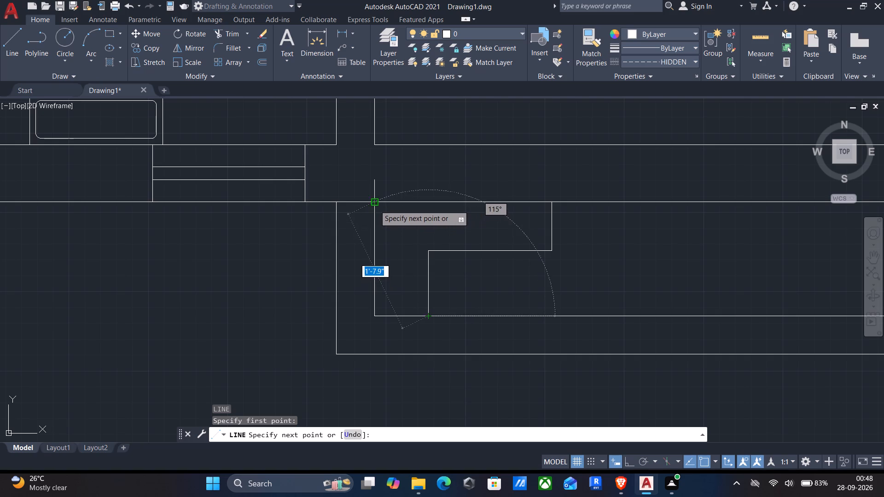
click(375, 205)
click(552, 252)
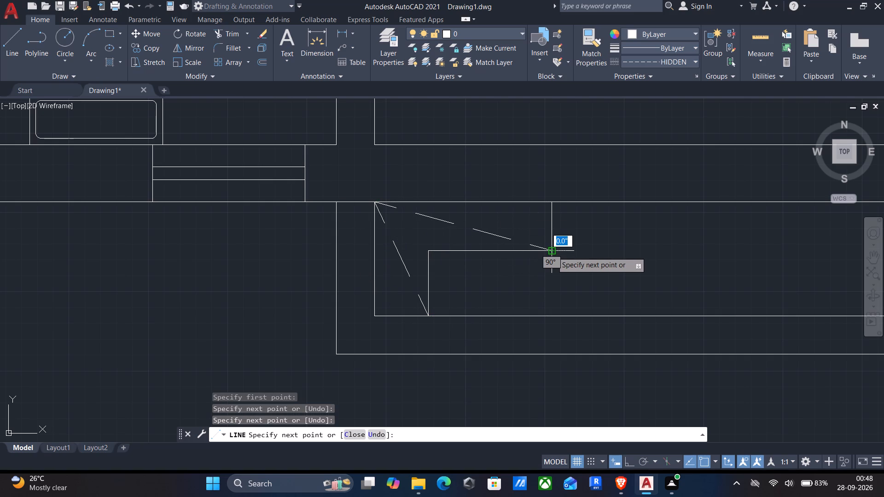
key(Return)
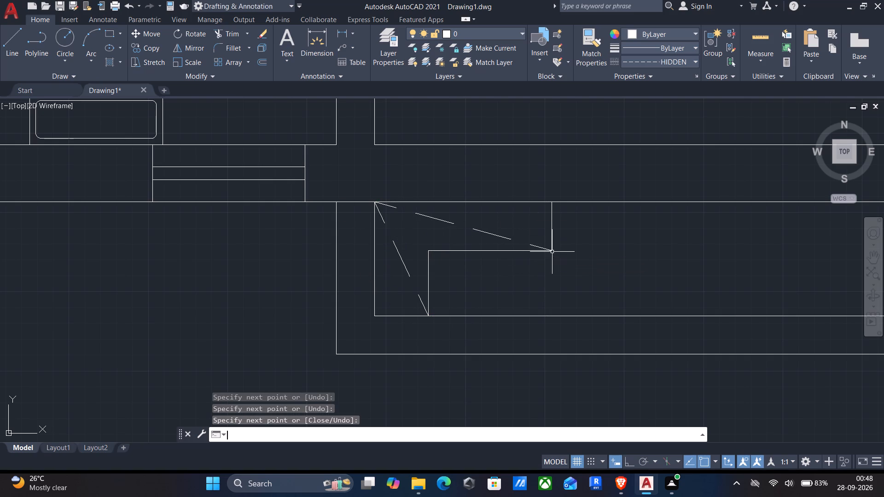
Draw the crossing hidden lines from the stepped shape's lower-left corner through its inner corner to the arm's upper-right corner.
key(Return)
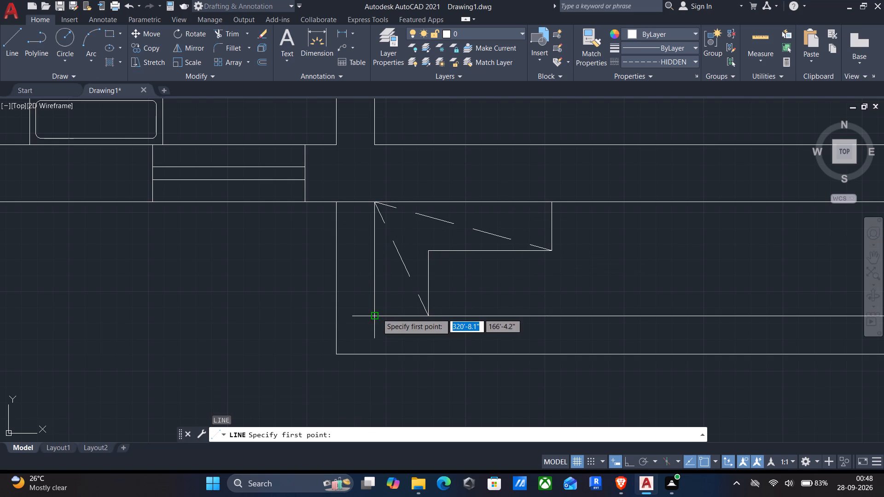
click(377, 313)
drag(424, 253, 431, 245)
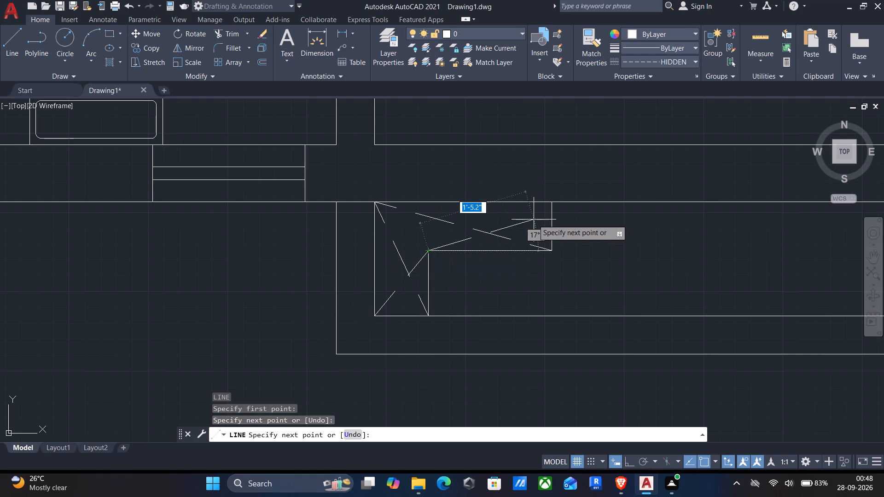
click(553, 205)
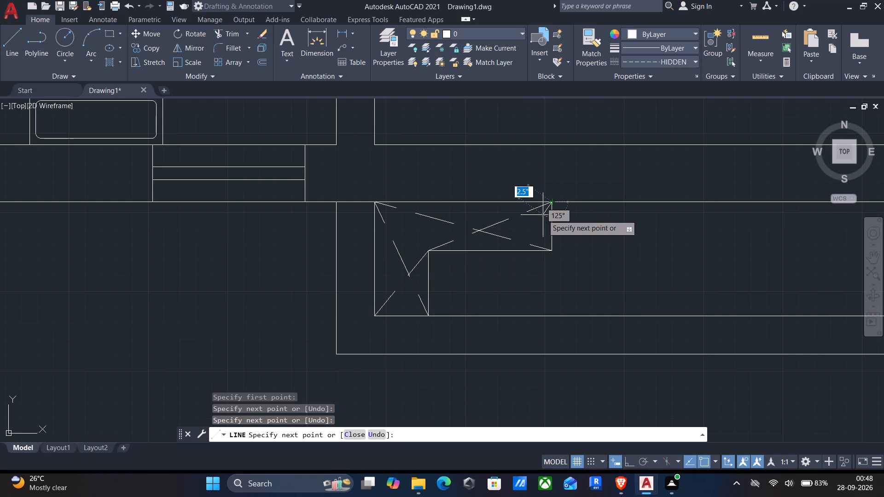
key(Return)
With ortho on, draw a horizontal hidden line just above the south ledge's inner edge, from the stepped shape's leg to the rectangle's lower-left corner.
scroll(485, 256, down, 1)
middle_drag(479, 262, 554, 268)
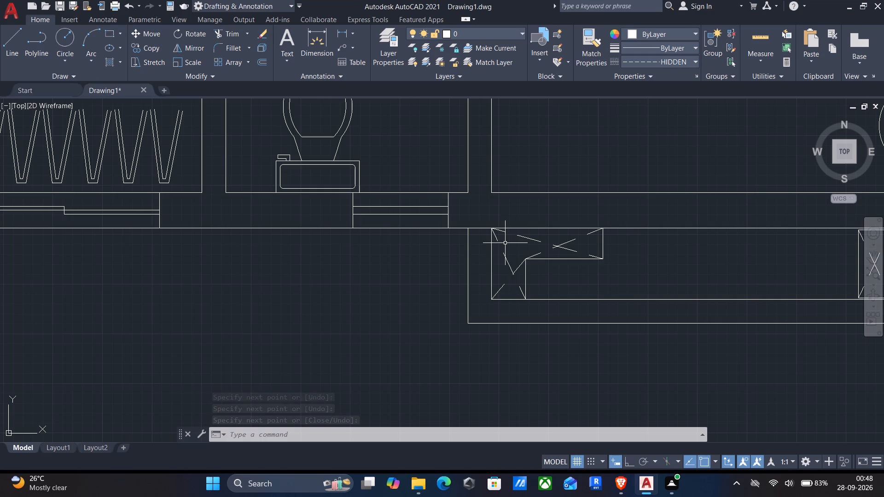
key(Return)
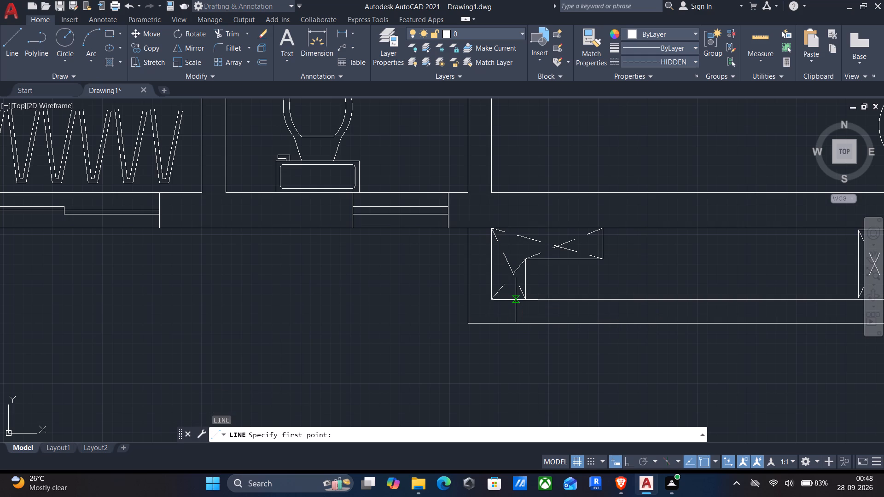
scroll(516, 300, up, 3)
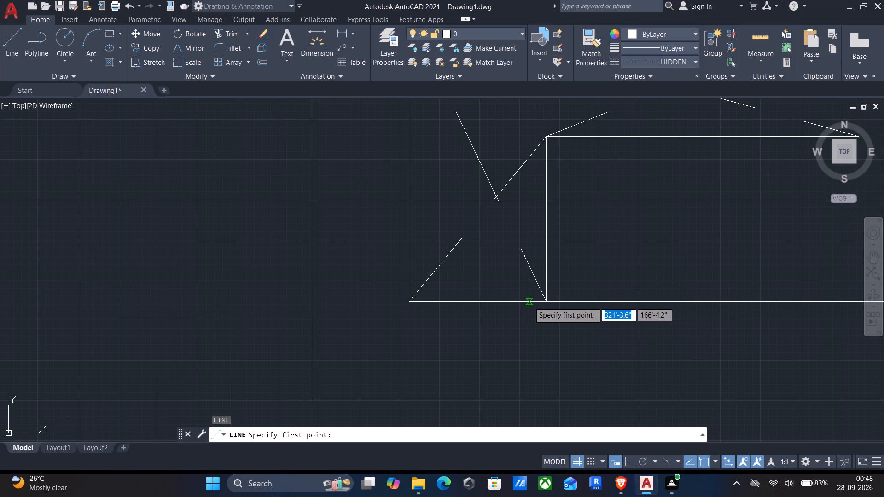
scroll(529, 303, up, 1)
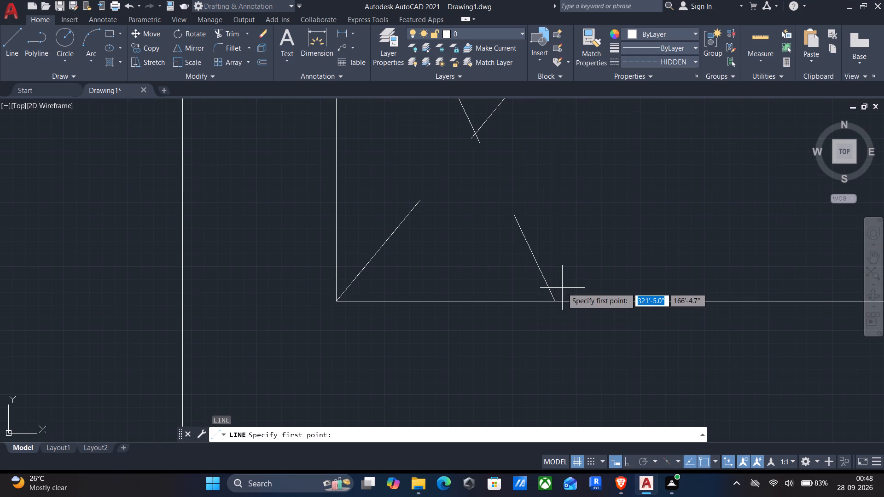
click(556, 288)
scroll(556, 288, down, 2)
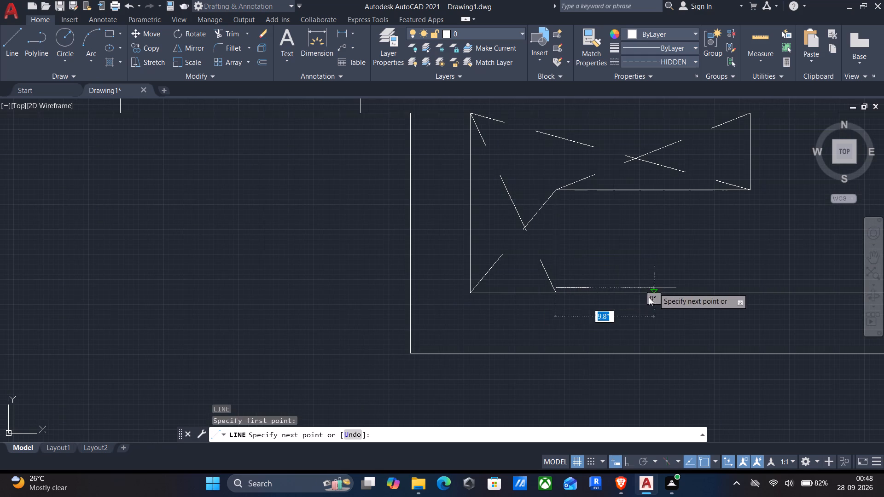
click(627, 460)
scroll(629, 435, down, 2)
middle_drag(656, 358, 418, 345)
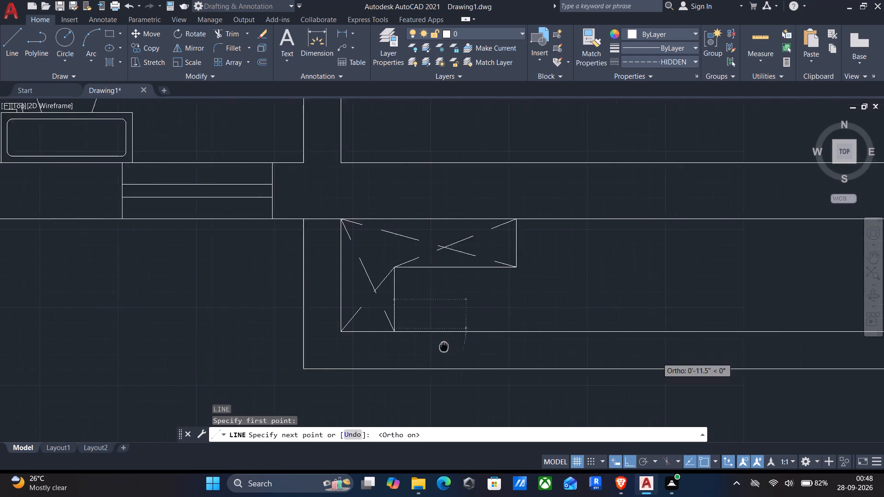
middle_drag(418, 345, 347, 342)
middle_drag(431, 327, 371, 335)
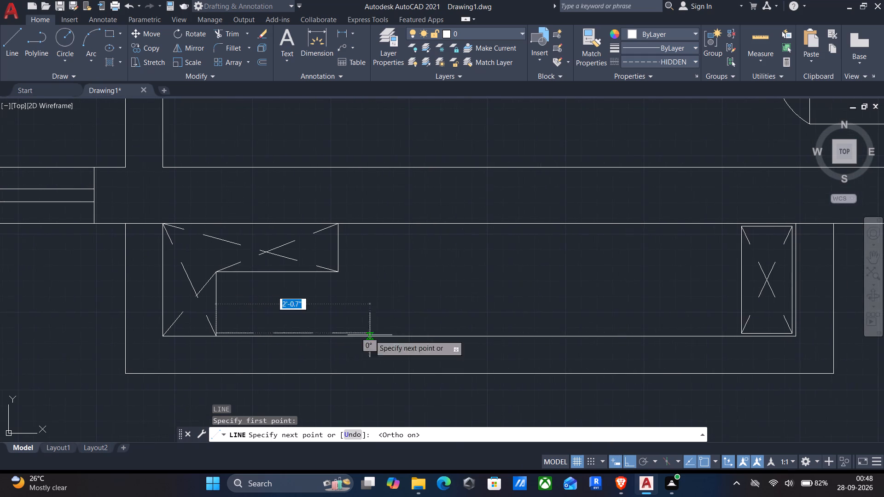
scroll(814, 324, up, 3)
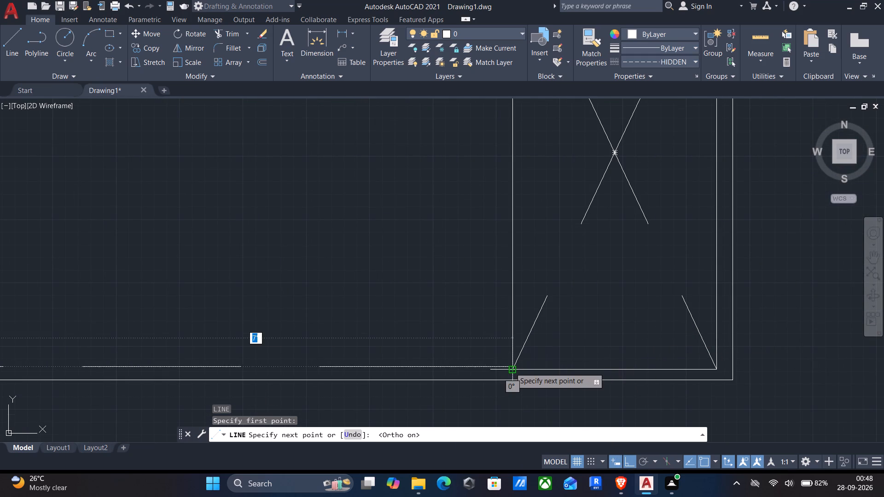
click(510, 368)
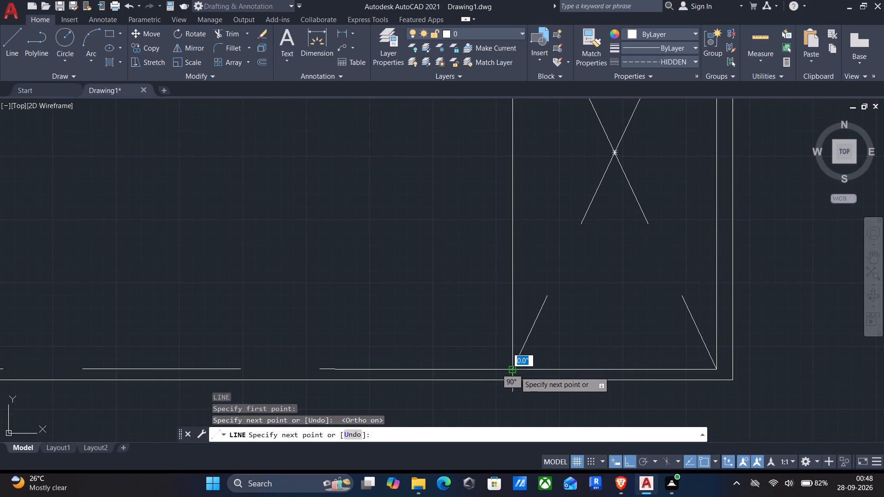
key(Return)
With ortho off, draw a hidden diagonal across the rectangle at the west ledge's south end, from its lower-right to its upper-left corner.
scroll(448, 382, down, 2)
middle_drag(457, 381, 808, 347)
scroll(729, 334, down, 2)
middle_drag(564, 355, 705, 385)
middle_drag(430, 325, 598, 387)
middle_drag(441, 365, 552, 391)
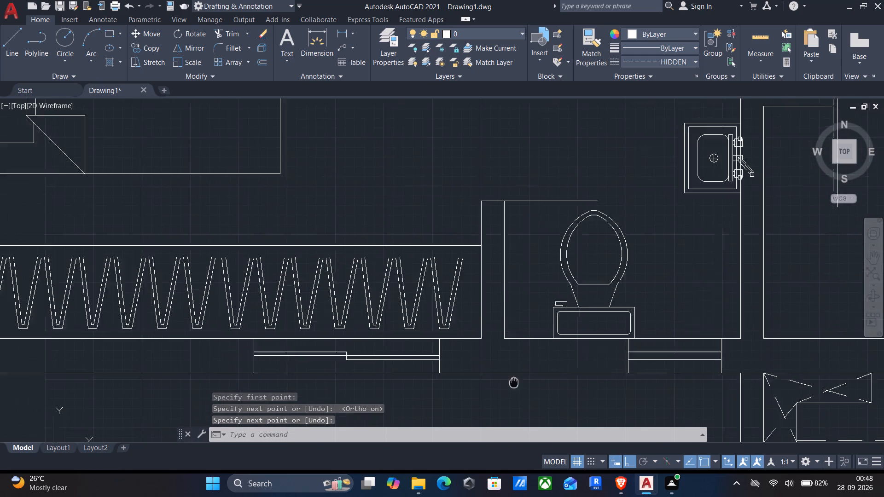
middle_drag(552, 391, 694, 413)
scroll(700, 414, down, 2)
middle_drag(318, 291, 518, 393)
scroll(519, 393, down, 1)
middle_drag(380, 270, 378, 391)
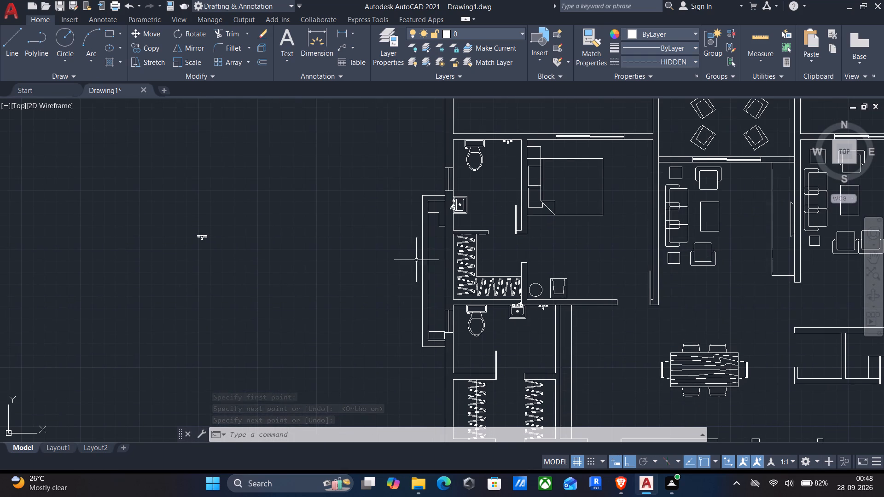
click(628, 459)
key(Return)
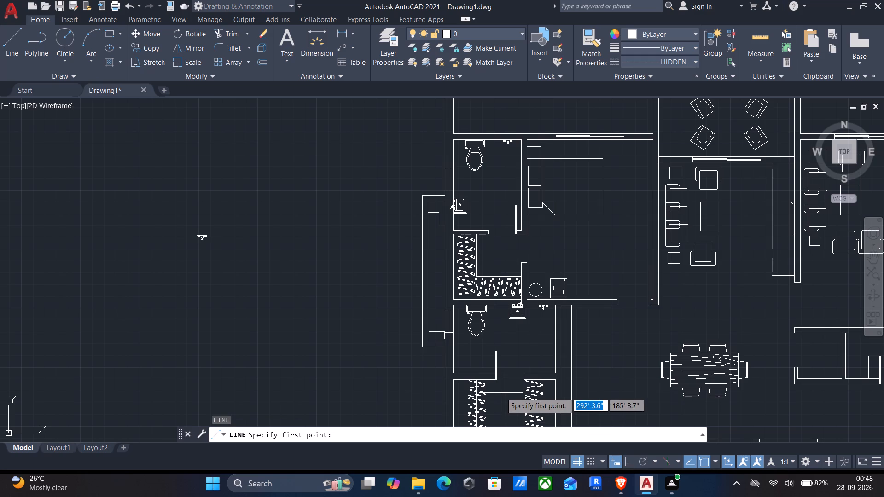
scroll(435, 337, up, 3)
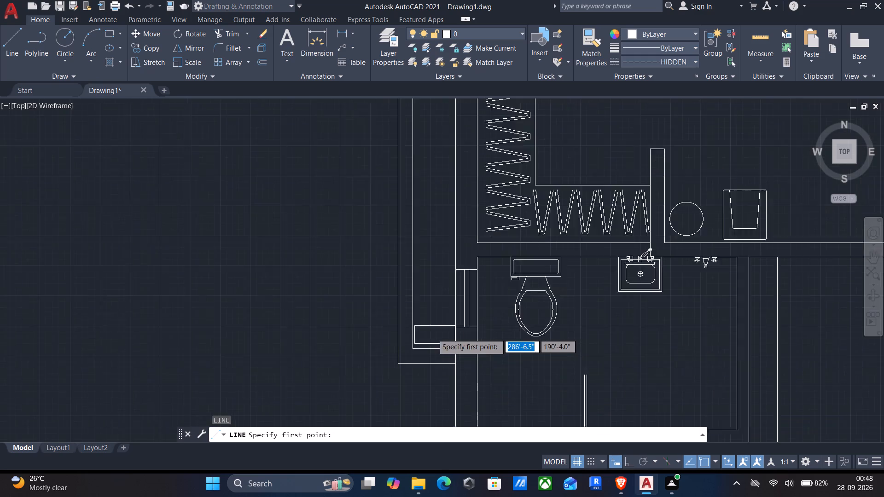
scroll(467, 353, up, 2)
click(460, 346)
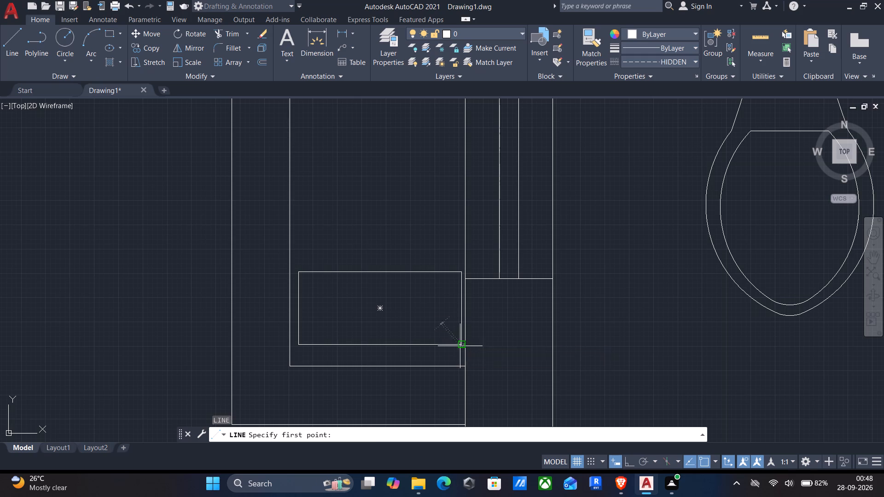
click(297, 275)
key(Return)
Draw the opposite hidden diagonal across the west ledge rectangle, from its upper-right corner to its lower-left corner.
key(Return)
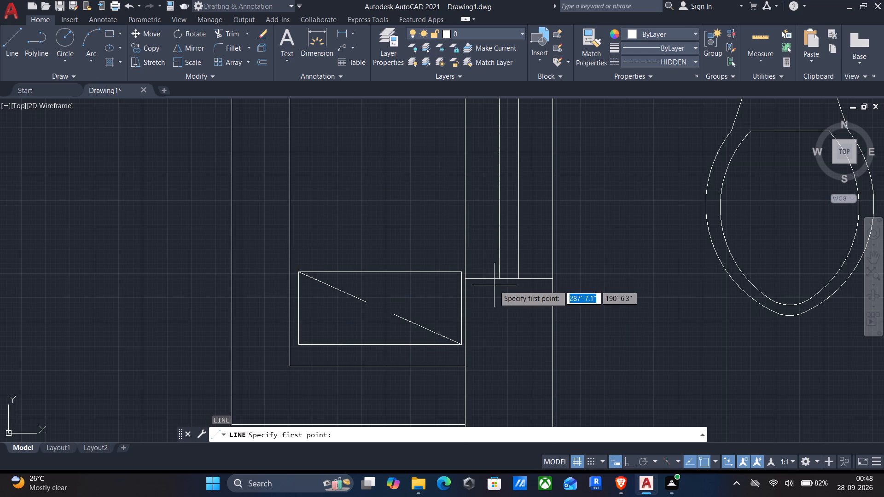
click(459, 273)
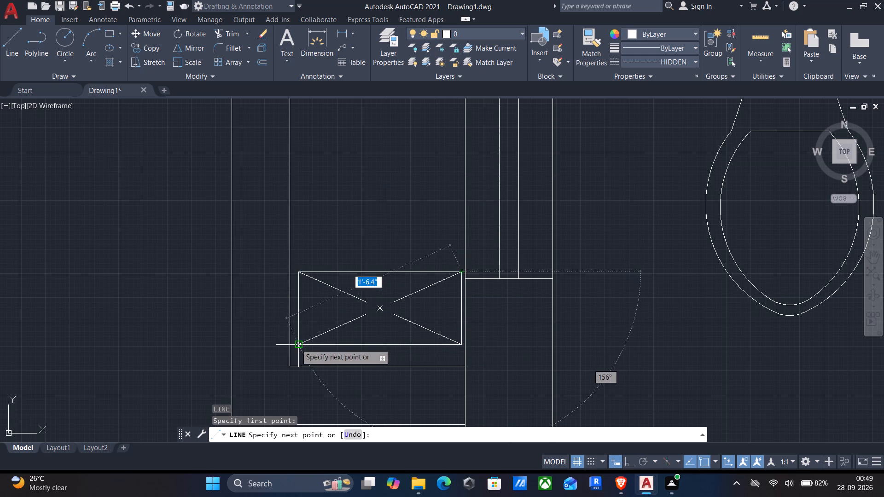
click(298, 344)
scroll(322, 319, down, 1)
key(Return)
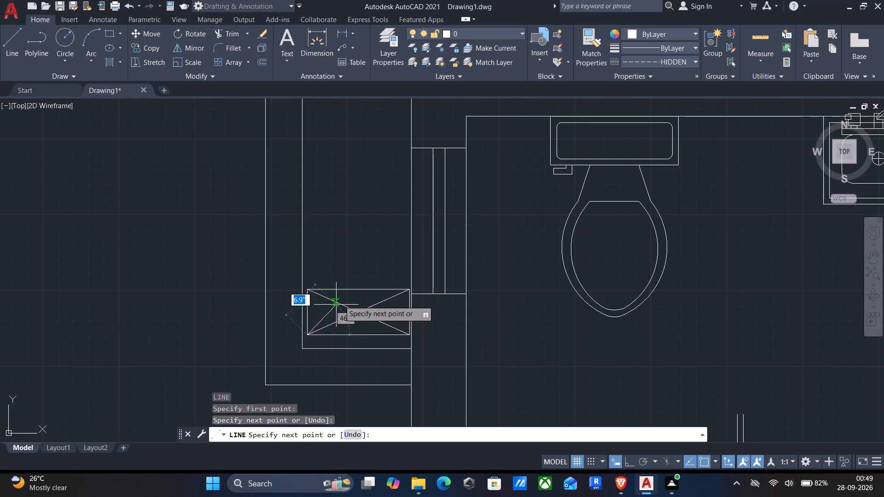
In the west ledge's north stepped shape, draw hidden lines from the lower-left corner to the upper-right corner and down to the leg's lower-left corner.
scroll(359, 270, down, 2)
middle_drag(359, 263, 374, 461)
scroll(374, 461, down, 1)
middle_drag(365, 197, 398, 327)
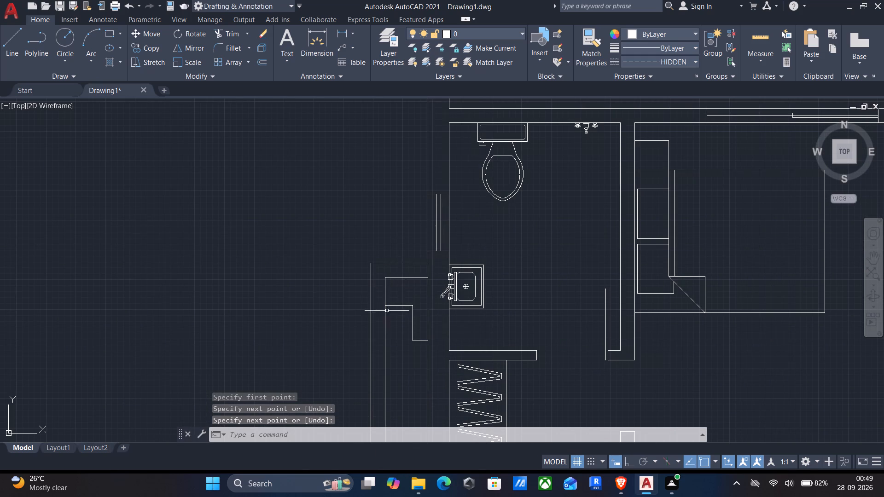
middle_drag(386, 320, 390, 301)
key(Return)
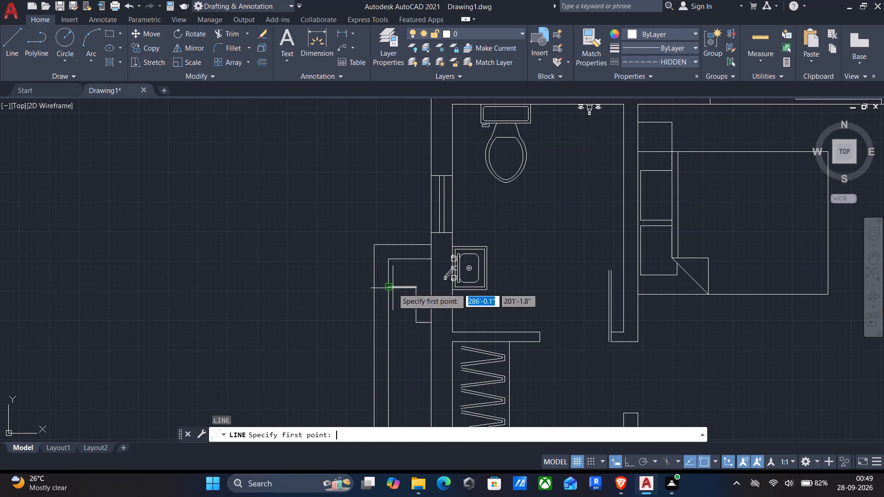
scroll(381, 290, up, 3)
click(399, 282)
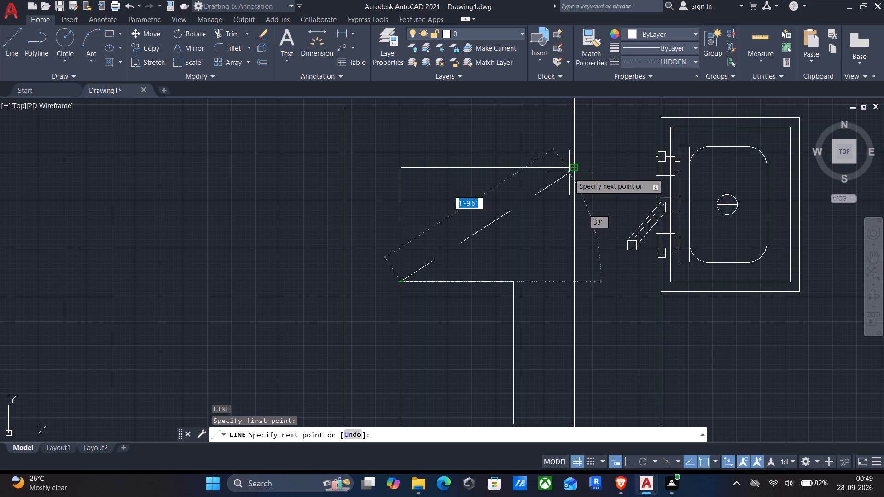
click(570, 172)
middle_drag(551, 272, 560, 231)
middle_drag(558, 271, 553, 256)
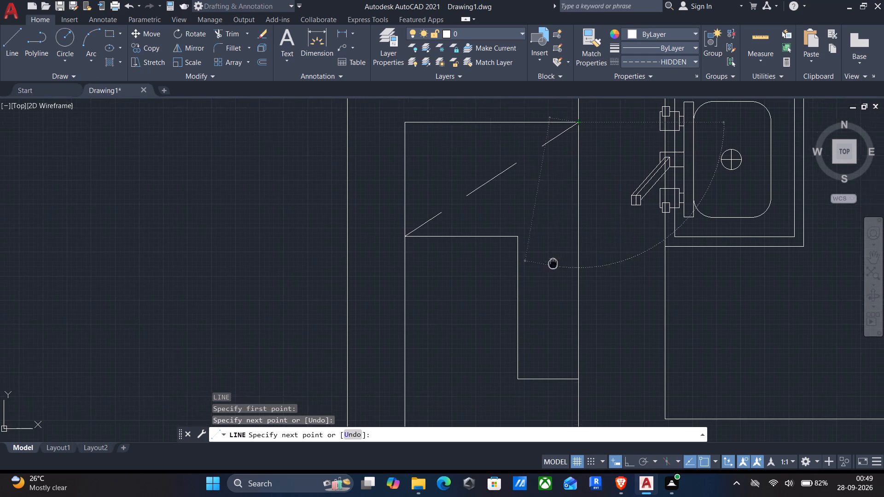
middle_drag(553, 256, 556, 214)
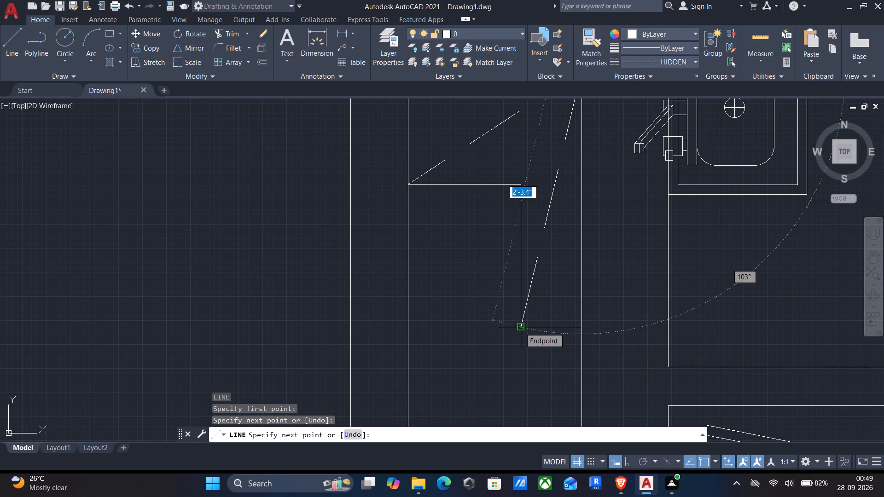
click(520, 328)
key(Return)
Draw the crossing hidden lines from the leg's lower-right corner through the inner corner to the stepped shape's upper-left corner.
key(Return)
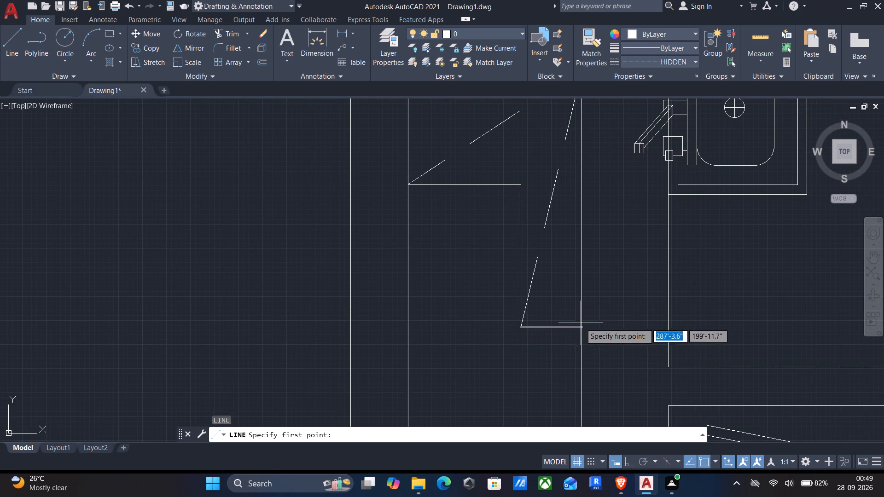
click(582, 329)
click(519, 185)
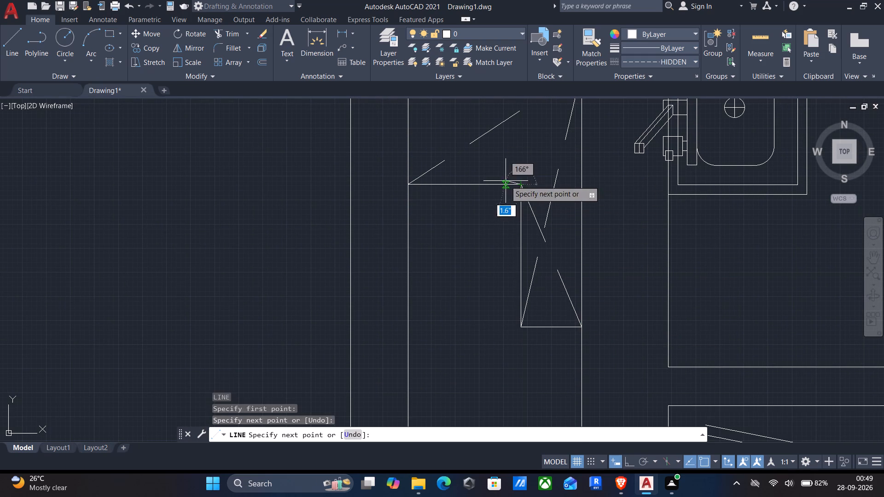
middle_drag(501, 185, 567, 337)
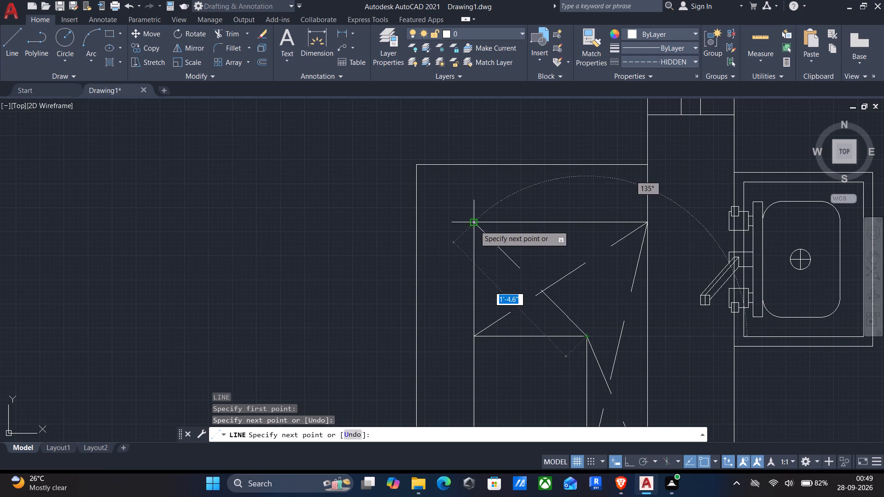
click(475, 225)
key(Return)
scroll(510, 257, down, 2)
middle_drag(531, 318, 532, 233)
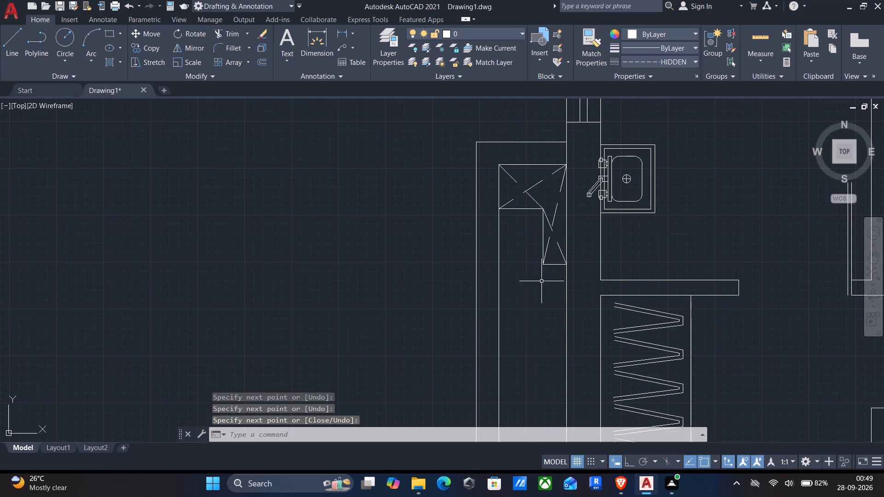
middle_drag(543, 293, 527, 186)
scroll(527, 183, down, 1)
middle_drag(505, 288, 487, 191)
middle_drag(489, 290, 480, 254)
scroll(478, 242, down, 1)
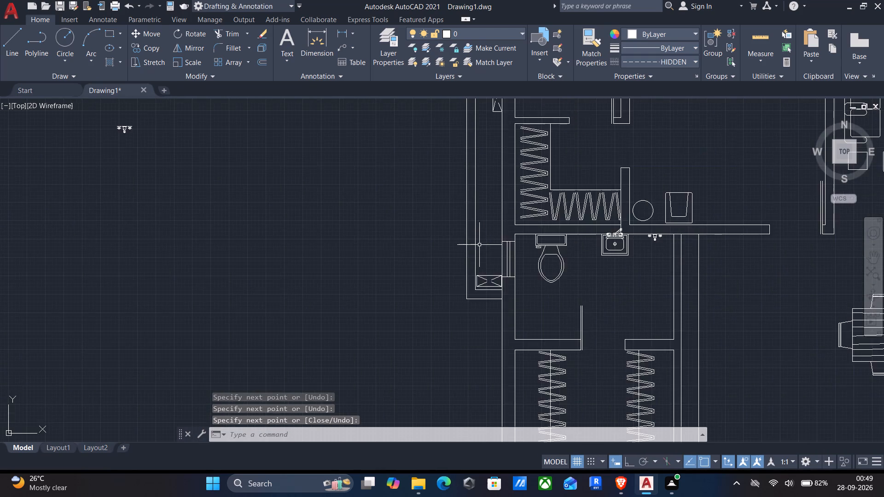
Look over the west side of the plan, from the northern rooms and west ledge to the dining area and southern bedrooms.
middle_drag(476, 253, 425, 493)
middle_drag(470, 239, 430, 378)
middle_drag(407, 275, 391, 283)
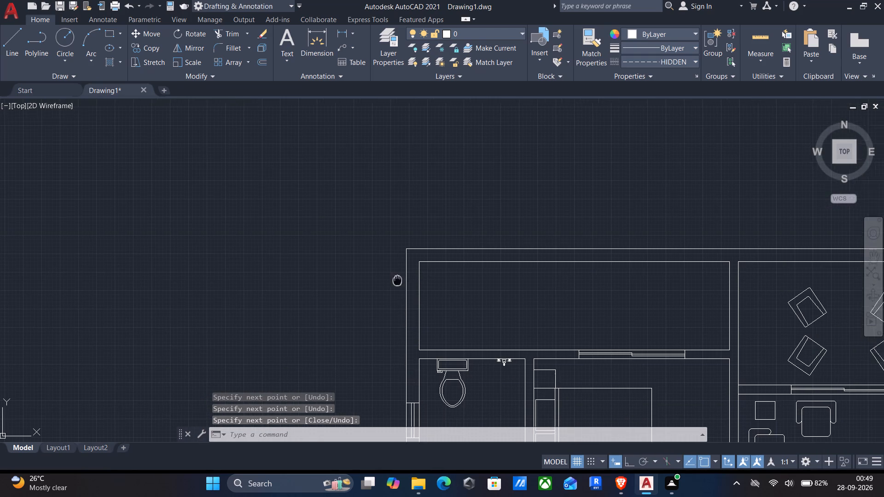
middle_drag(391, 283, 317, 259)
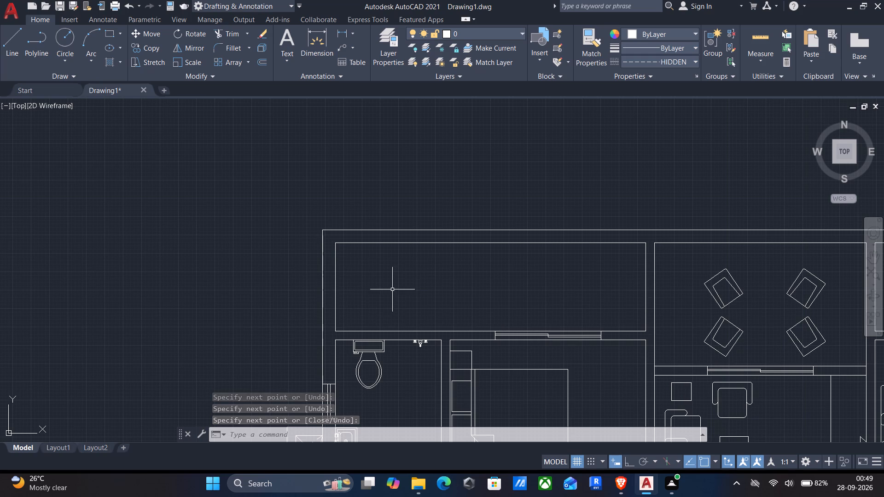
middle_drag(386, 337, 405, 268)
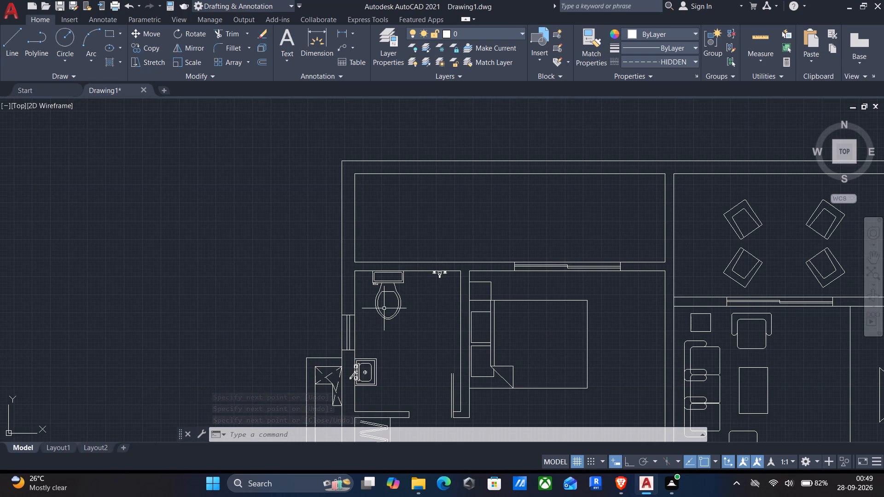
middle_drag(459, 323, 451, 122)
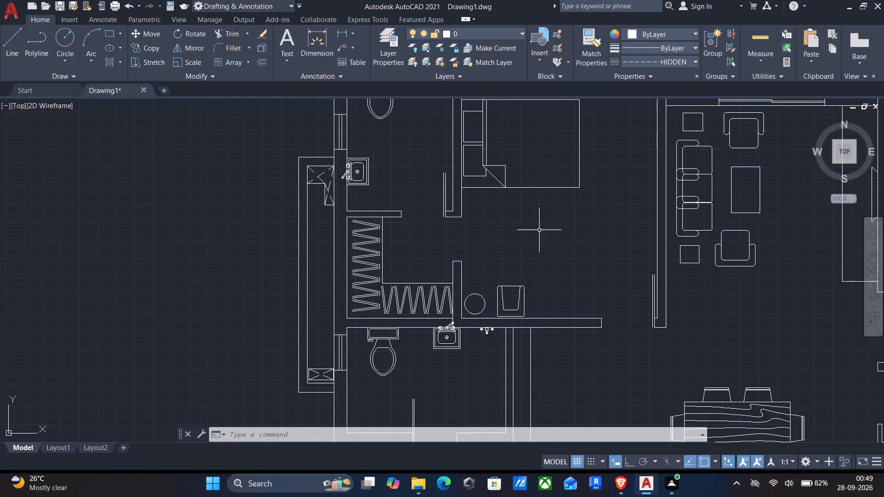
middle_drag(531, 233, 431, 193)
scroll(425, 201, down, 1)
middle_drag(426, 266, 531, 246)
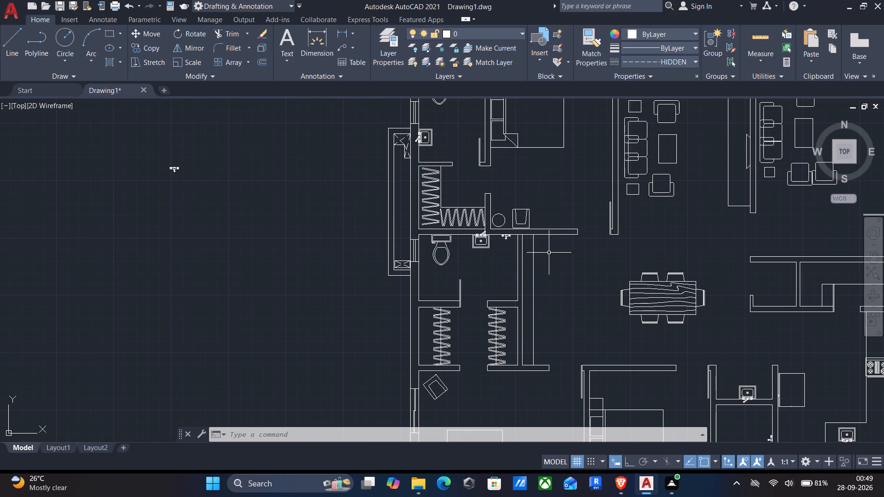
middle_drag(587, 272, 563, 237)
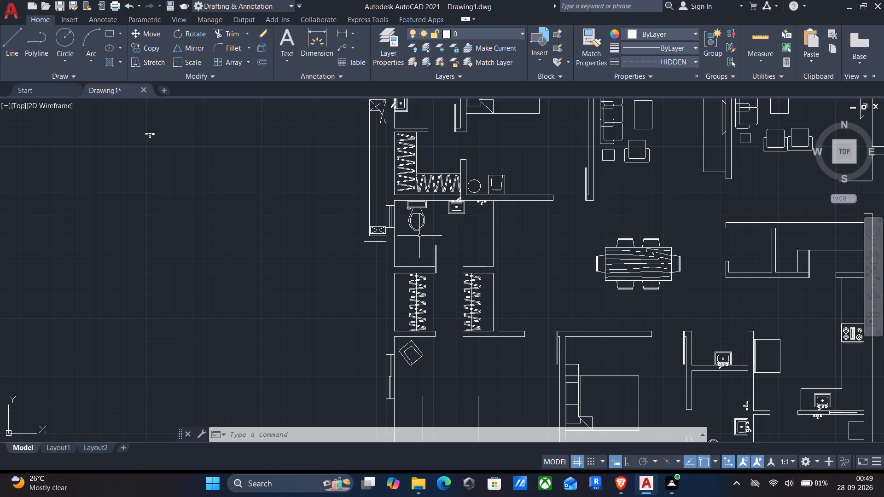
With ortho on, start a hidden line at the south bathroom window's outer lower-left corner and run it 6" west along the wall.
click(5, 42)
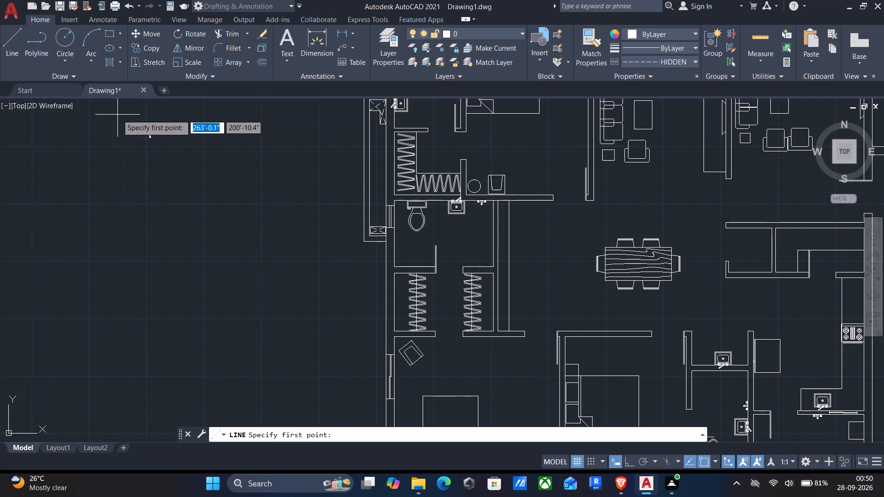
middle_drag(306, 329, 230, 196)
middle_drag(436, 365, 361, 249)
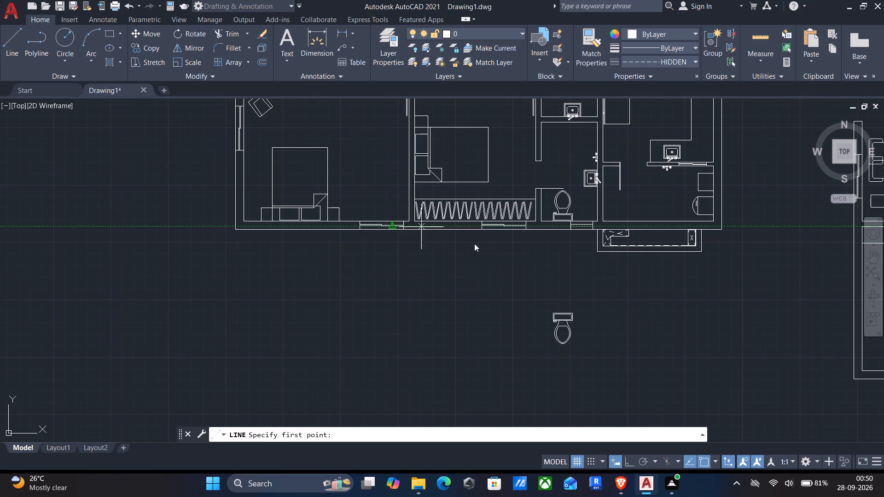
scroll(535, 242, up, 3)
middle_drag(535, 237, 502, 274)
middle_drag(628, 258, 540, 276)
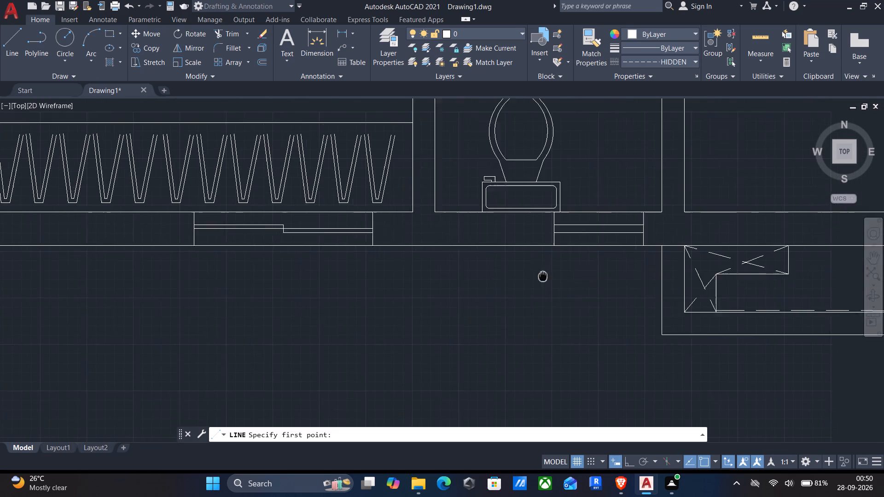
middle_drag(540, 276, 539, 276)
scroll(671, 265, up, 3)
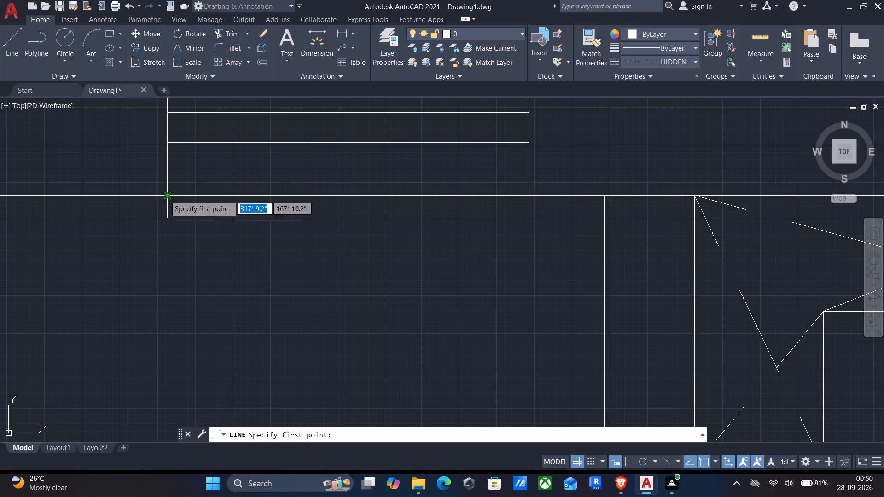
click(165, 196)
middle_drag(163, 200, 311, 229)
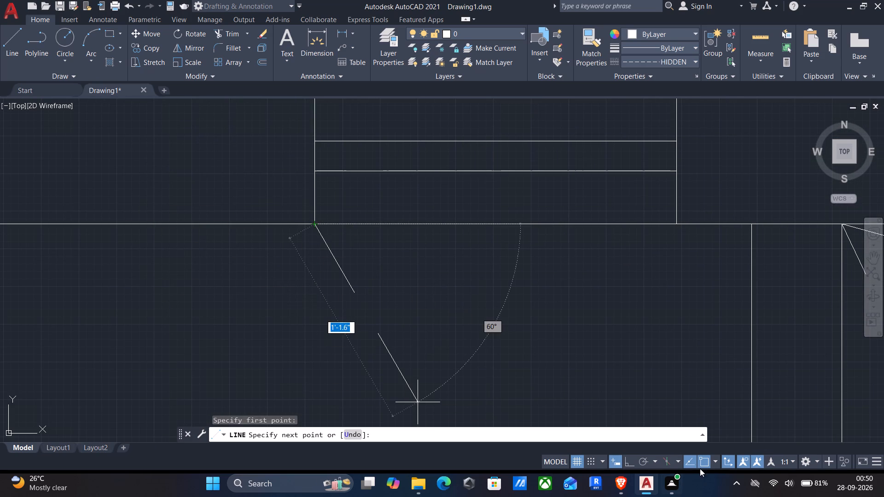
click(625, 463)
middle_drag(127, 202, 199, 216)
scroll(164, 211, up, 1)
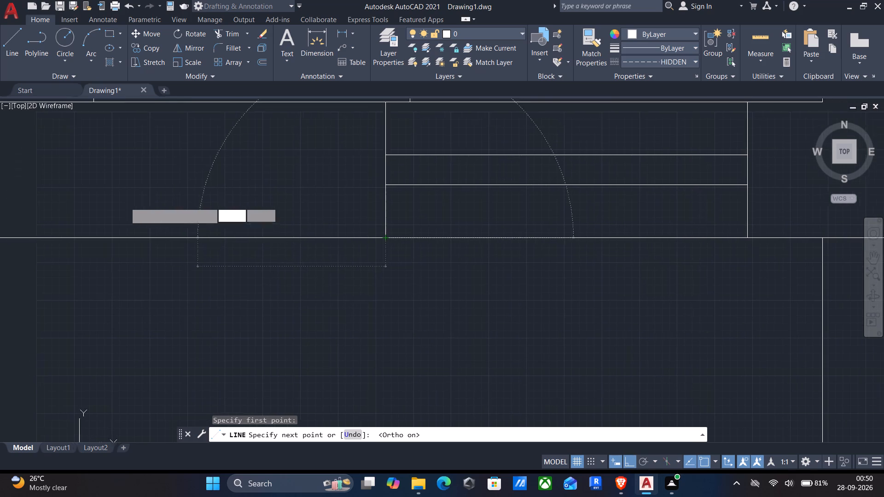
middle_drag(199, 216, 201, 216)
key(6)
key(shift+quotedbl)
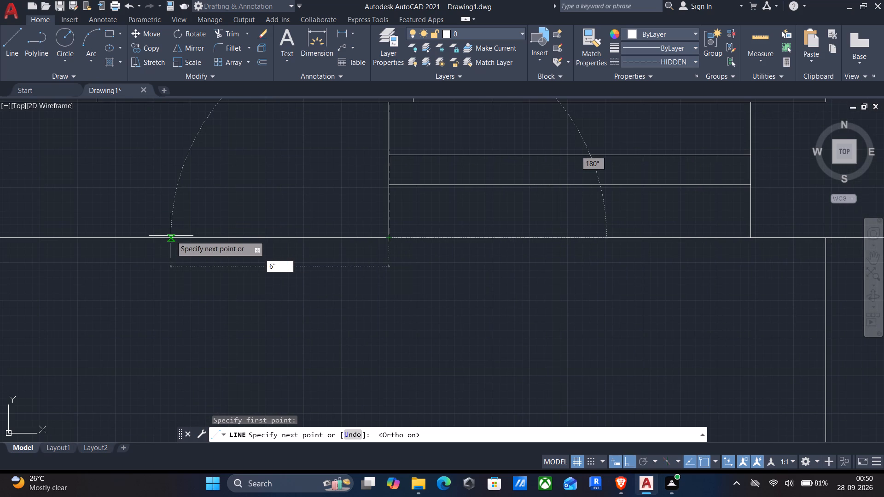
key(Return)
Continue the hidden outline 1' south, then east to meet the side of the south projecting ledge, and finish the line.
scroll(227, 274, down, 2)
middle_drag(235, 283, 275, 203)
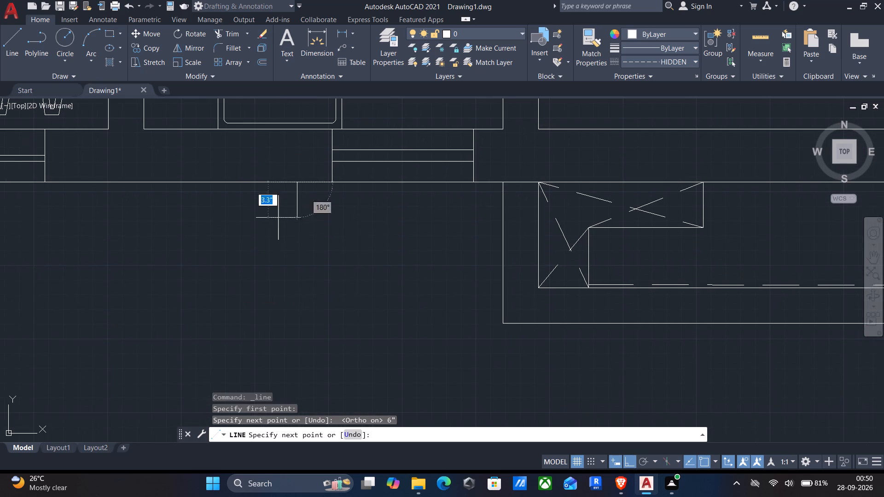
key(1)
key(apostrophe)
key(Return)
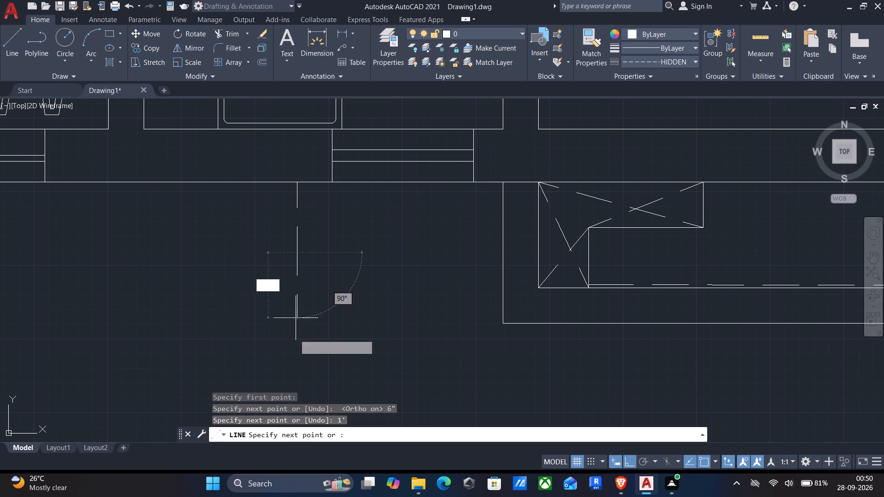
click(504, 250)
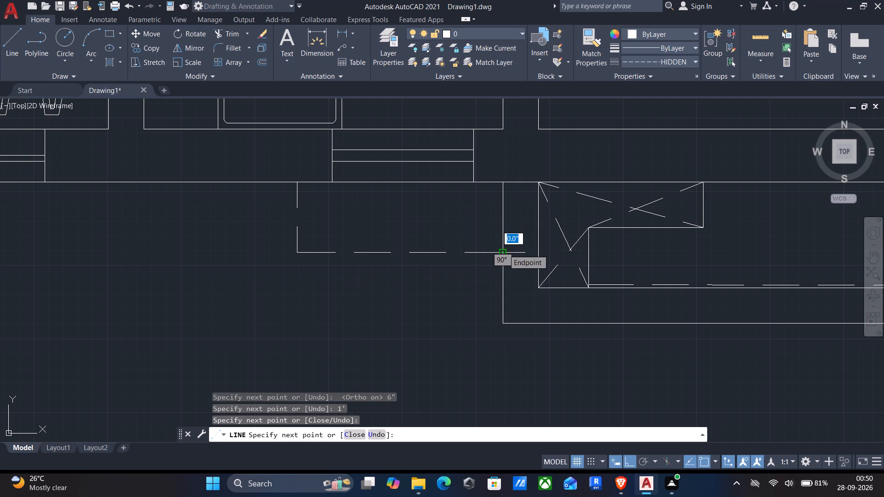
key(Return)
Start a hidden outline at the lower-right corner of the window below the wardrobe, running 6" east along the wall and 1' south.
scroll(381, 278, down, 1)
middle_drag(383, 279, 562, 238)
middle_drag(380, 231, 378, 231)
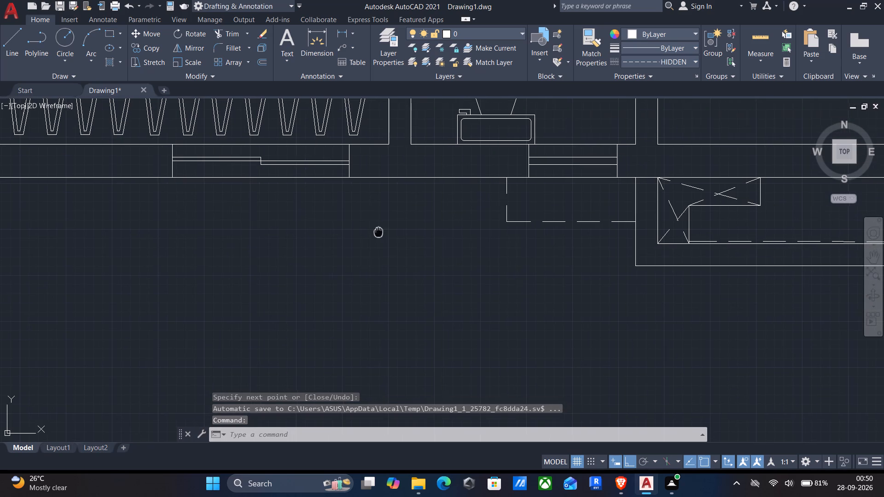
middle_drag(378, 231, 386, 308)
scroll(359, 273, up, 2)
key(Return)
click(346, 228)
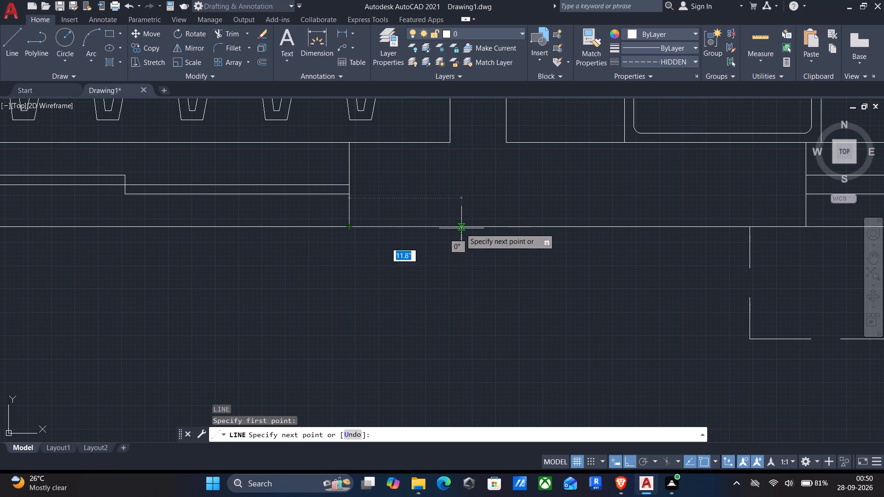
key(6)
key(shift+quotedbl)
key(Return)
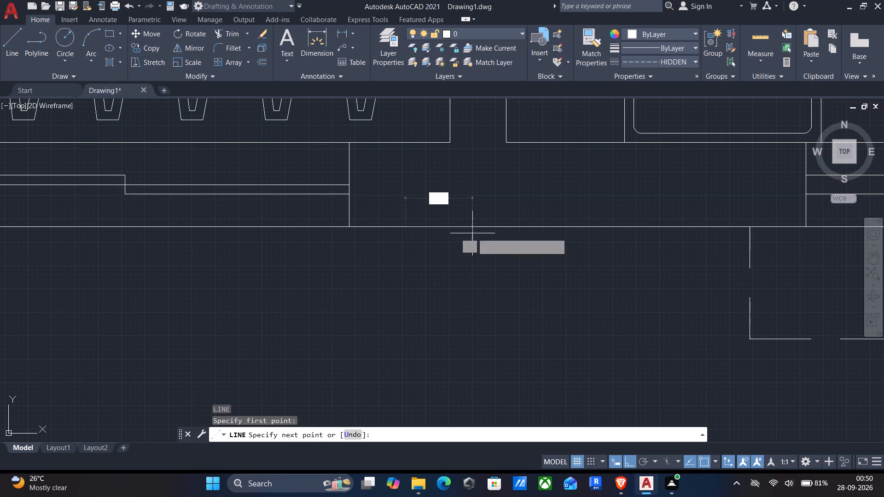
key(1)
key(apostrophe)
key(Return)
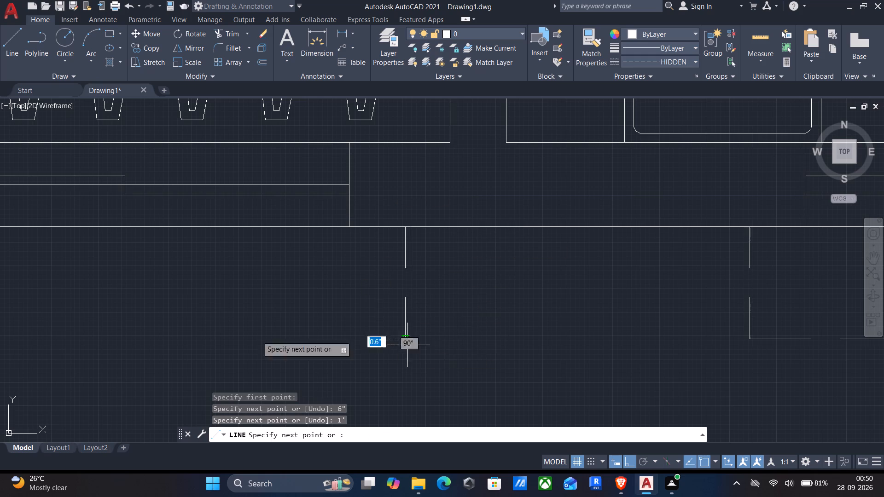
Continue the hidden outline west to align with the window's west end, extend it 6" further, and close it north to the wall.
middle_drag(82, 317, 355, 307)
scroll(359, 305, down, 1)
scroll(213, 268, up, 2)
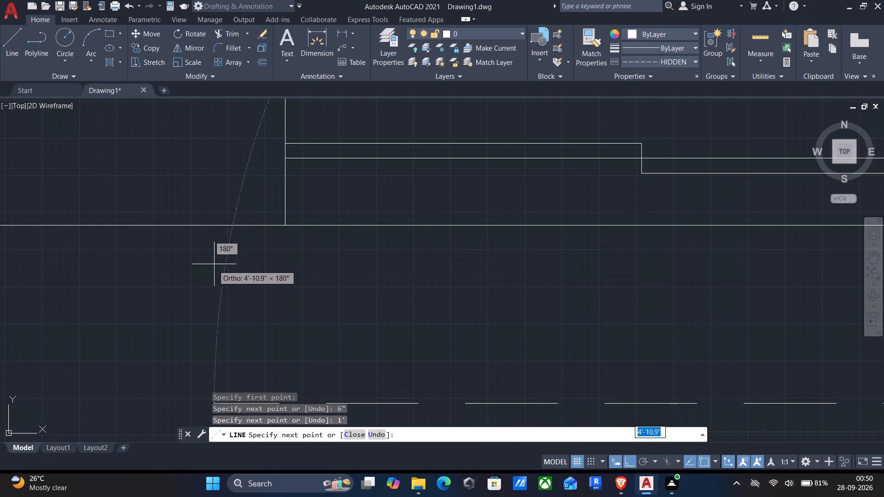
middle_drag(291, 287, 290, 287)
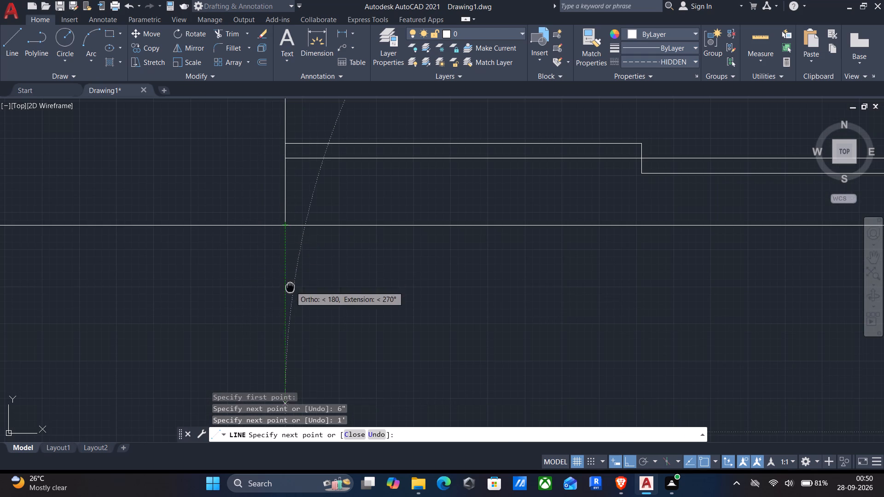
middle_drag(290, 287, 292, 251)
middle_drag(295, 325, 272, 282)
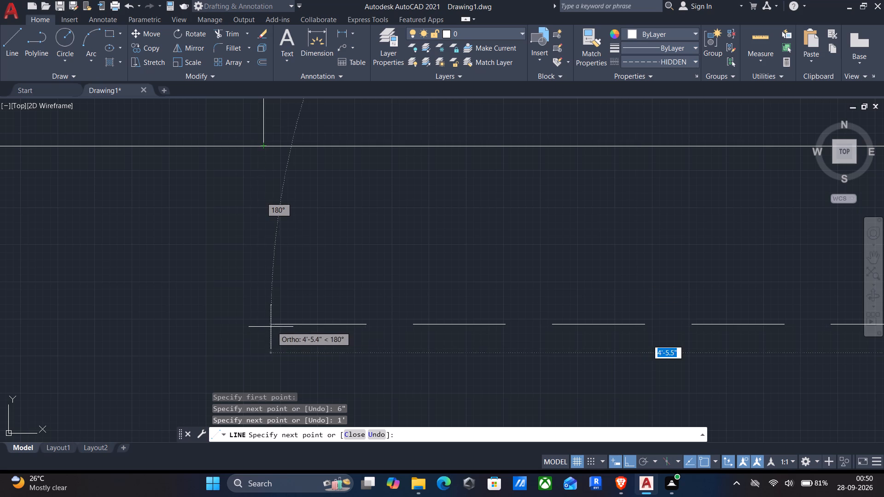
drag(261, 325, 261, 307)
key(6)
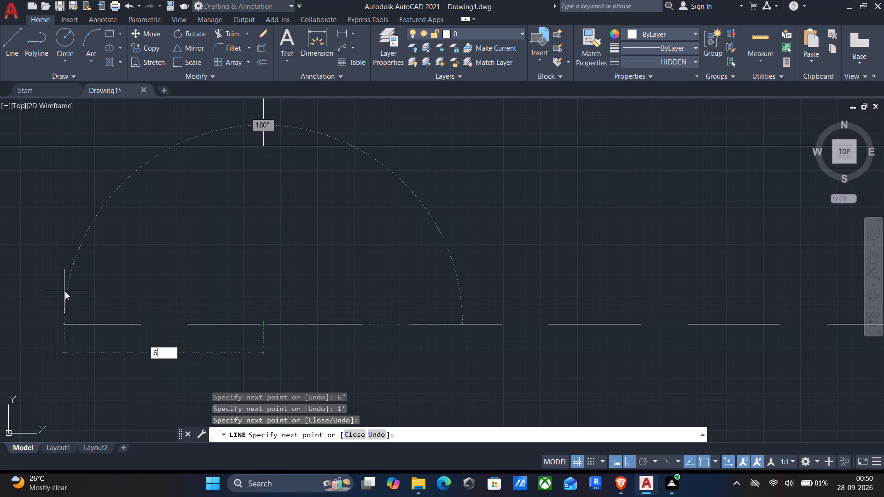
key(shift+quotedbl)
key(Return)
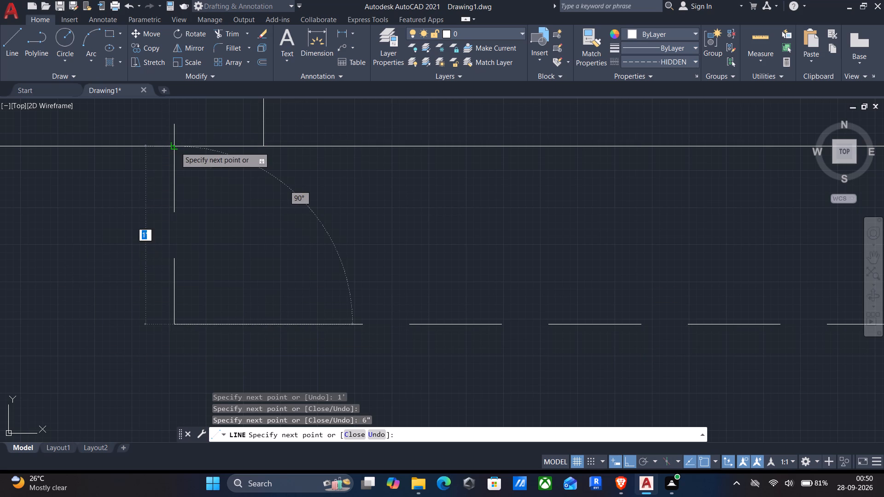
click(175, 147)
key(Return)
Start a hidden line at the southwest bedroom's south window, from its outer lower-right corner 6" east along the exterior wall.
scroll(173, 183, down, 3)
middle_drag(175, 215, 264, 220)
middle_drag(174, 253, 330, 274)
scroll(331, 274, down, 2)
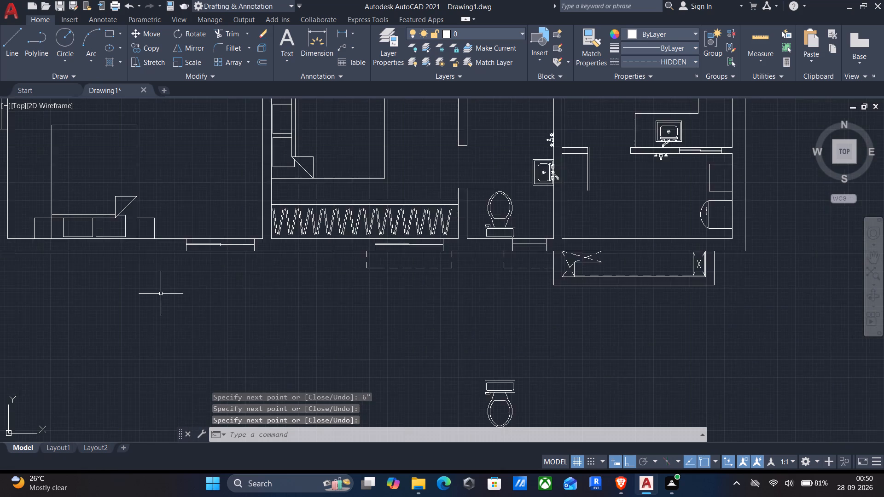
middle_drag(164, 294, 317, 264)
scroll(378, 237, up, 2)
middle_drag(377, 250, 348, 338)
scroll(396, 305, up, 3)
middle_drag(401, 309, 365, 389)
scroll(444, 311, up, 2)
key(Return)
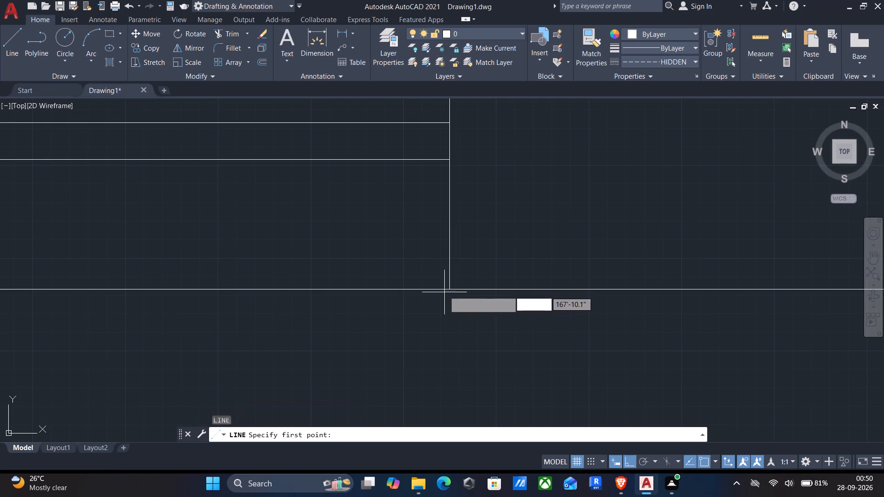
click(448, 288)
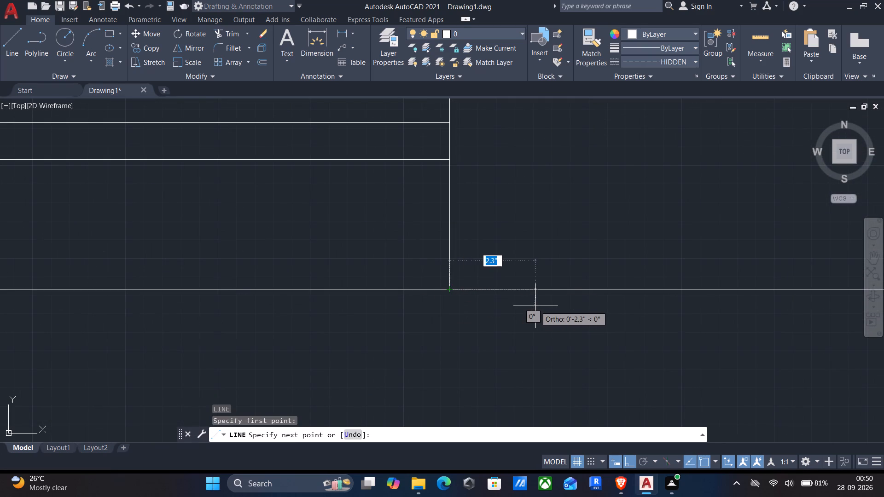
key(6)
key(shift+quotedbl)
key(Return)
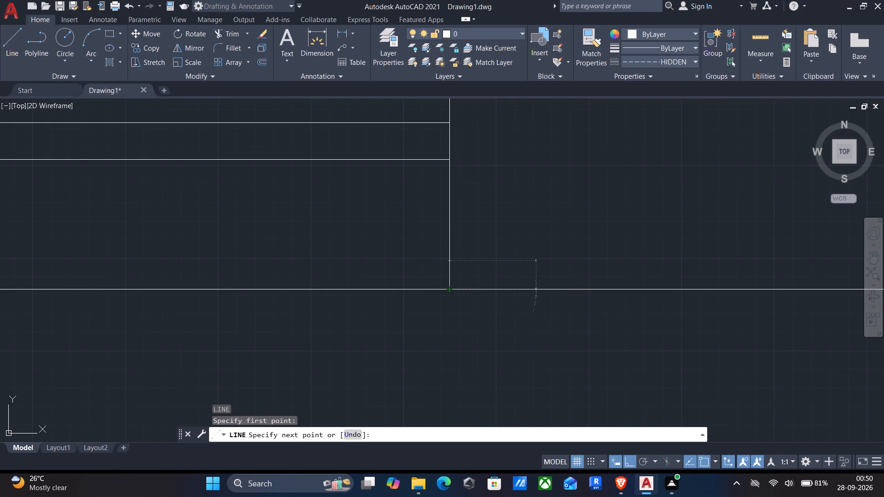
Continue the hidden outline 1' south from the wall at the southwest bedroom's south window.
middle_drag(510, 322, 506, 261)
scroll(506, 256, down, 1)
middle_drag(510, 326, 504, 285)
scroll(504, 285, down, 1)
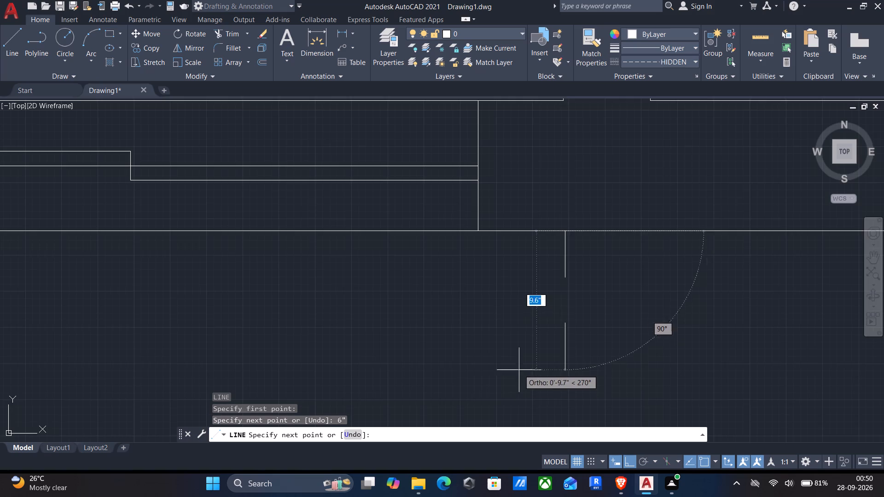
middle_drag(518, 359, 514, 299)
text(1')
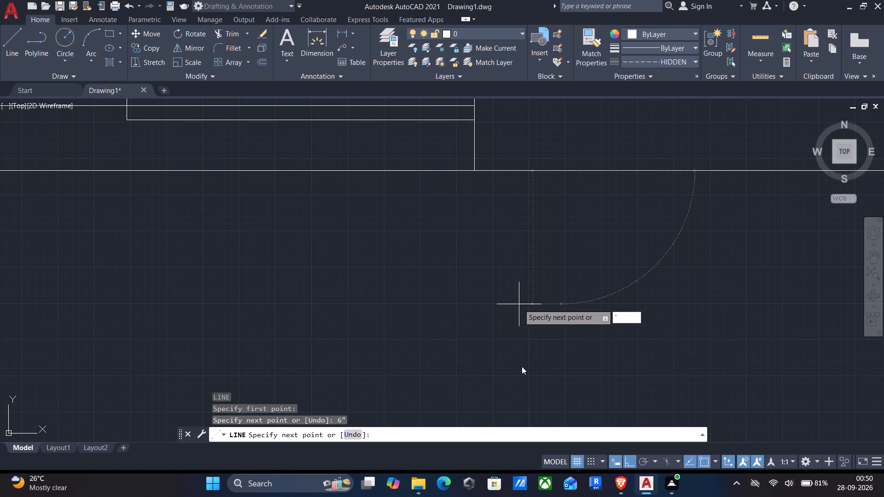
key(Return)
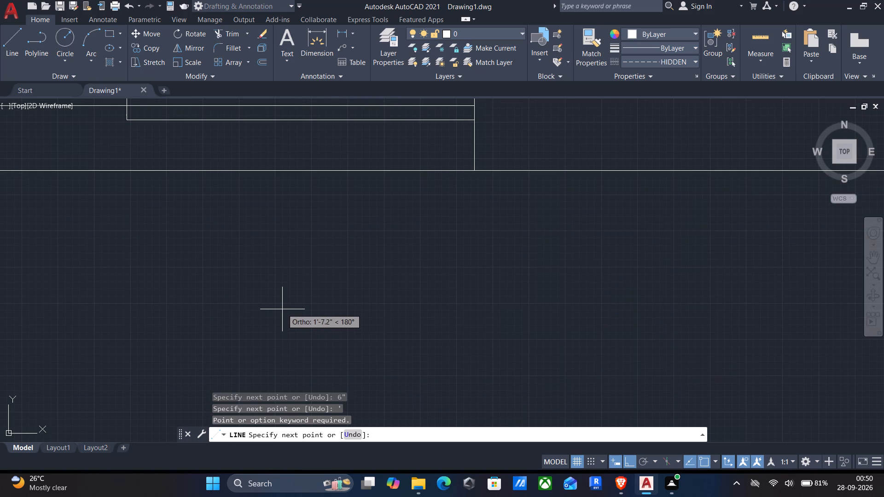
middle_drag(282, 310, 329, 306)
scroll(333, 305, down, 2)
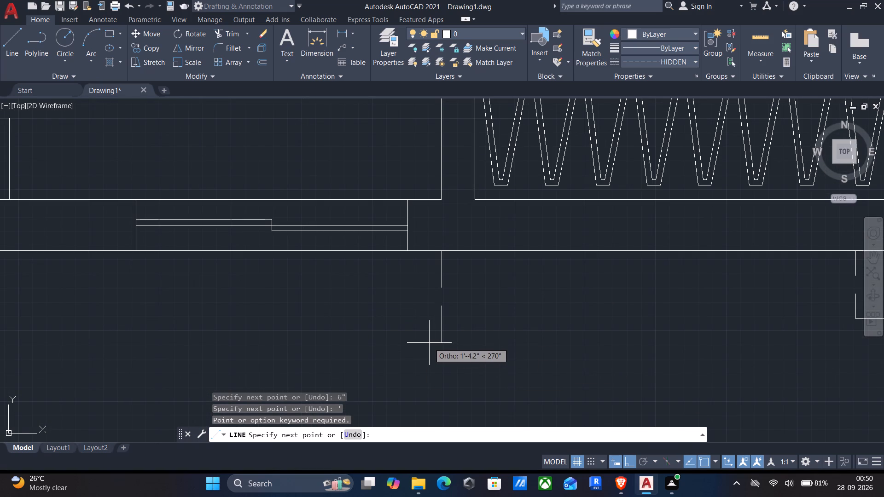
key(1)
key(apostrophe)
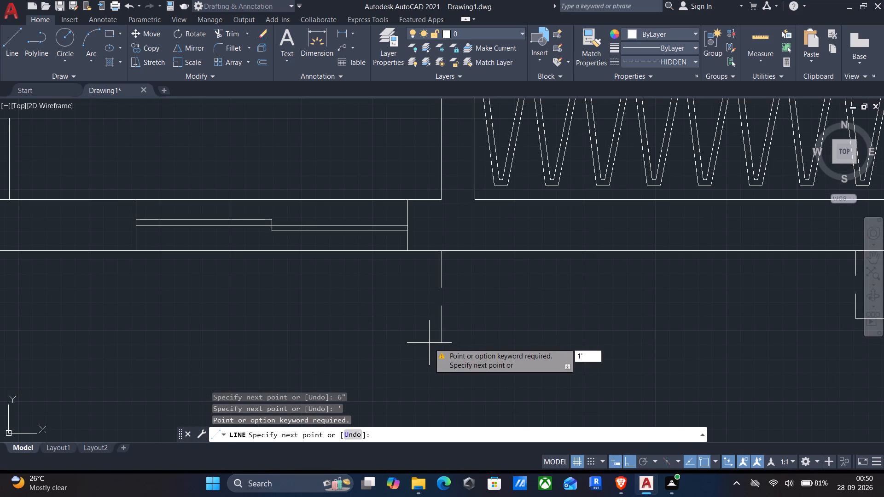
key(Return)
Continue the hidden outline west to align with the window's west end, extend it 6" further, and close it north to the wall.
middle_drag(257, 325, 404, 337)
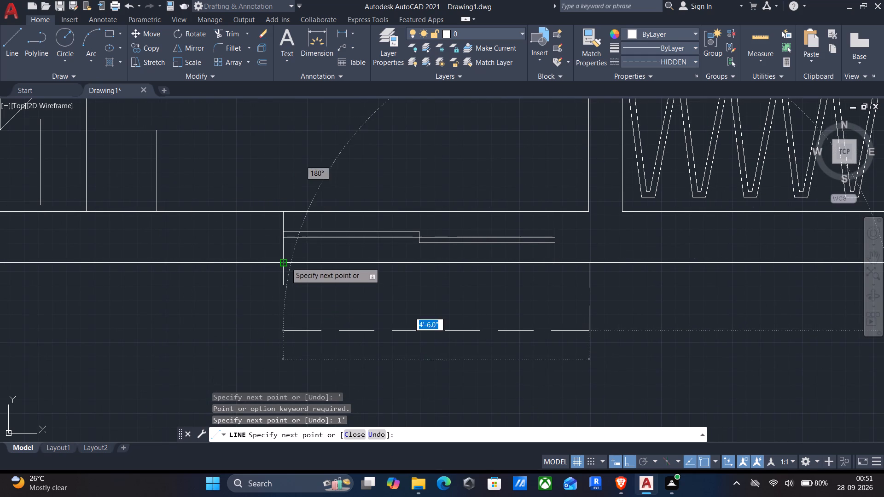
click(283, 331)
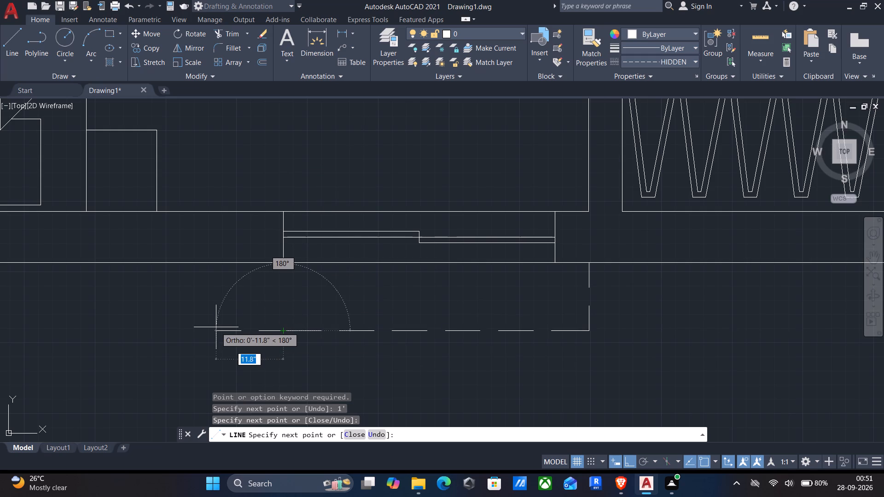
key(6)
key(shift+quotedbl)
key(Return)
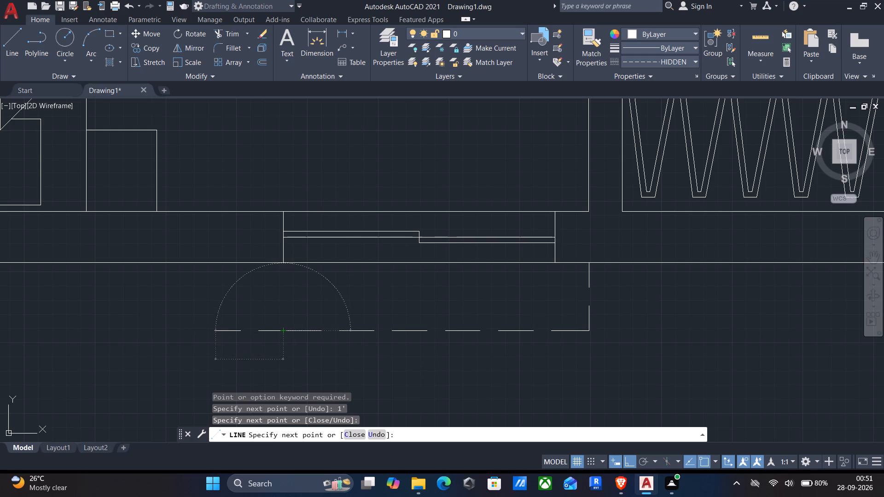
scroll(240, 236, up, 2)
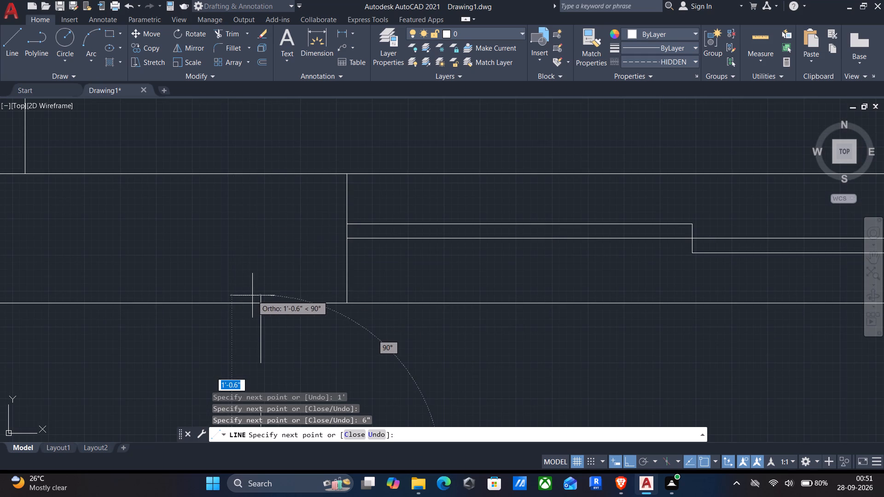
click(257, 304)
key(Return)
Delete the small stray fixture symbol lying in empty space west of the floor plan.
scroll(257, 304, down, 5)
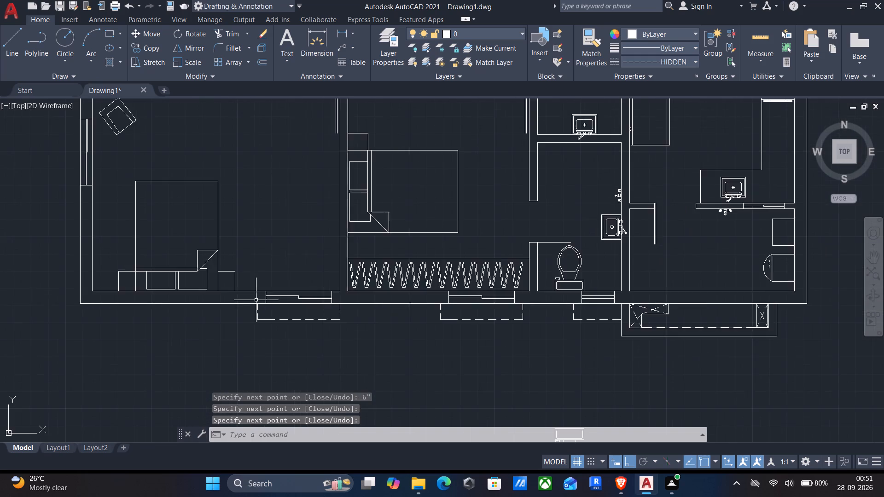
middle_drag(255, 282, 287, 324)
scroll(289, 326, down, 1)
middle_drag(292, 276, 279, 361)
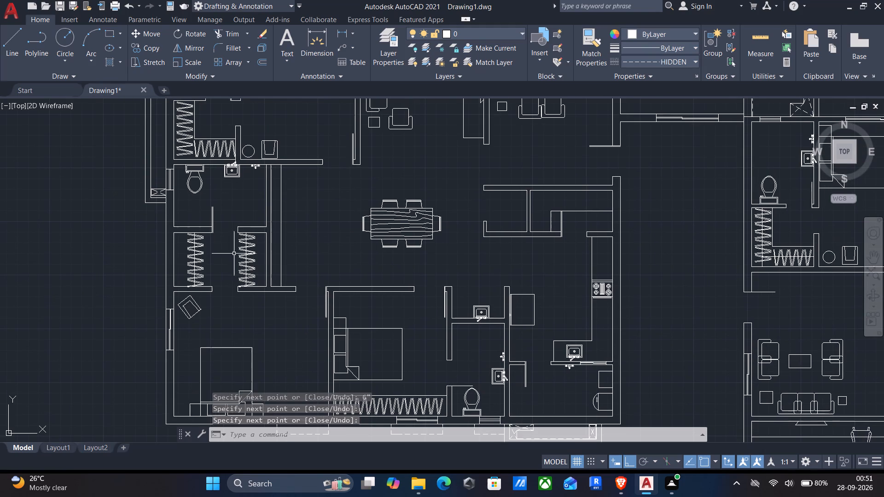
middle_drag(274, 289, 317, 344)
scroll(320, 345, down, 1)
middle_drag(302, 376, 324, 325)
middle_drag(266, 311, 266, 312)
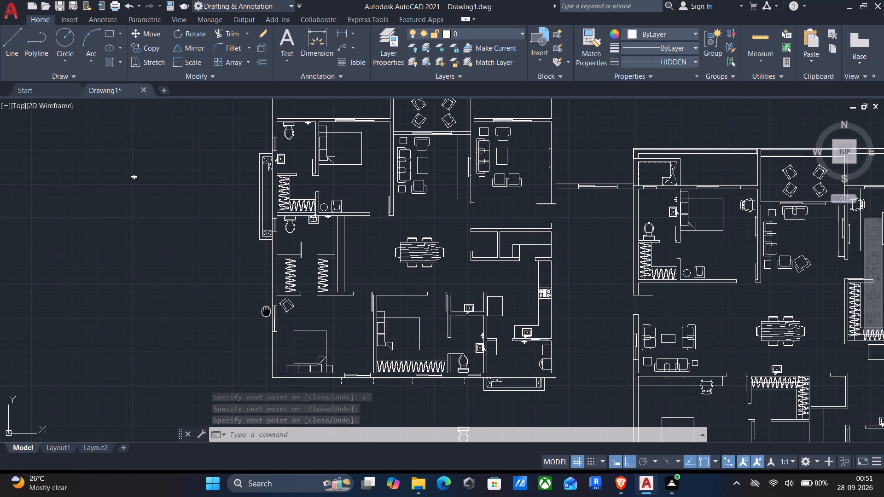
middle_drag(266, 312, 308, 299)
click(204, 191)
click(135, 148)
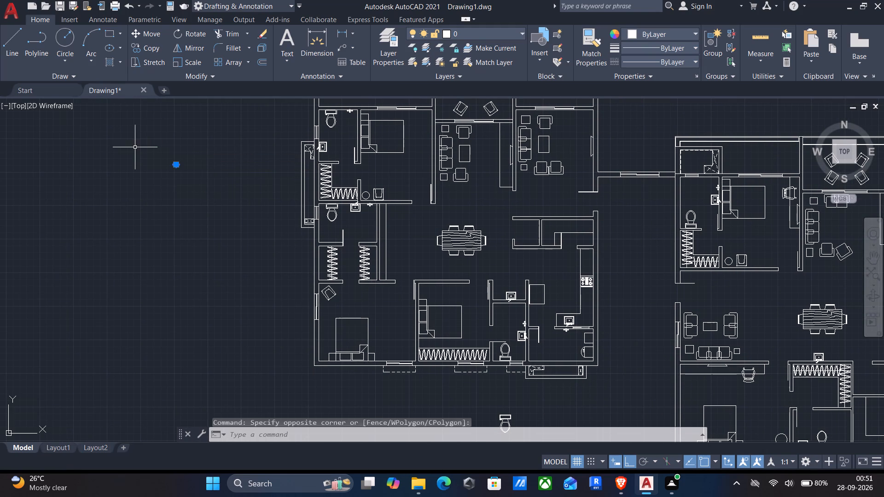
key(Delete)
Extend the edges of both partition walls beside the central north balcony up to the outer north wall line.
middle_drag(234, 226, 214, 325)
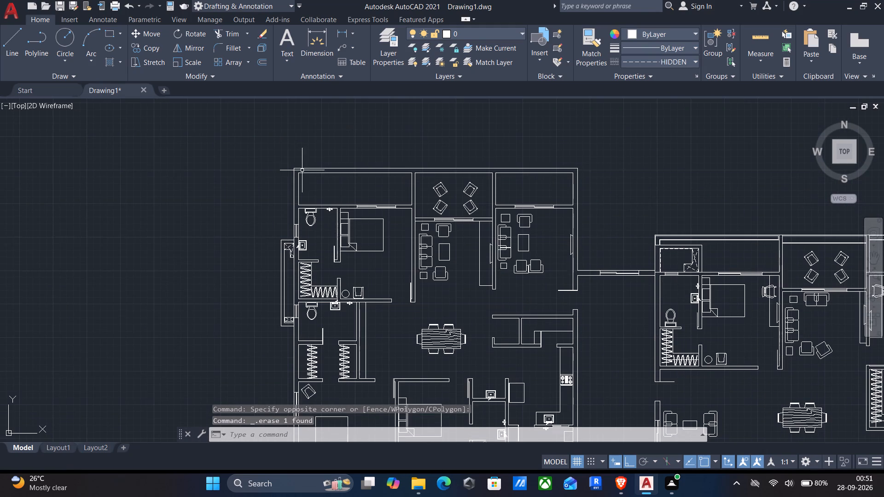
scroll(303, 169, up, 1)
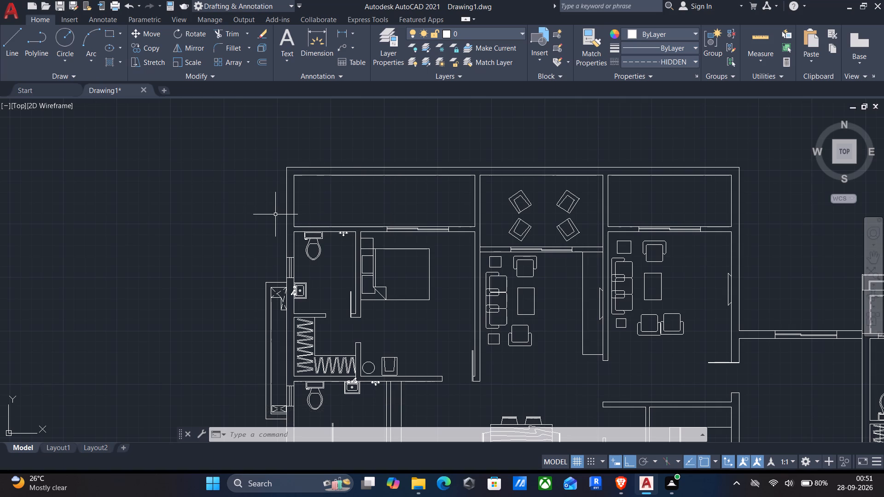
text(ex)
key(Return)
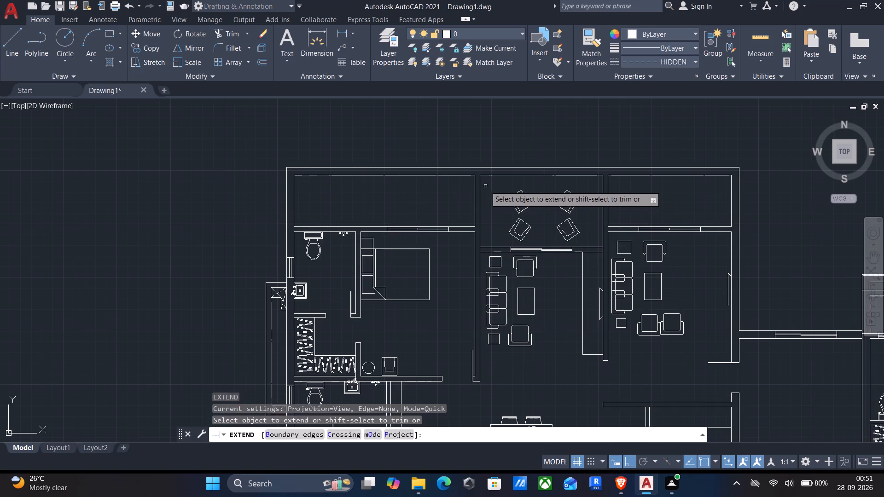
scroll(486, 186, up, 2)
drag(486, 185, 413, 189)
middle_drag(289, 201, 421, 216)
scroll(421, 217, down, 1)
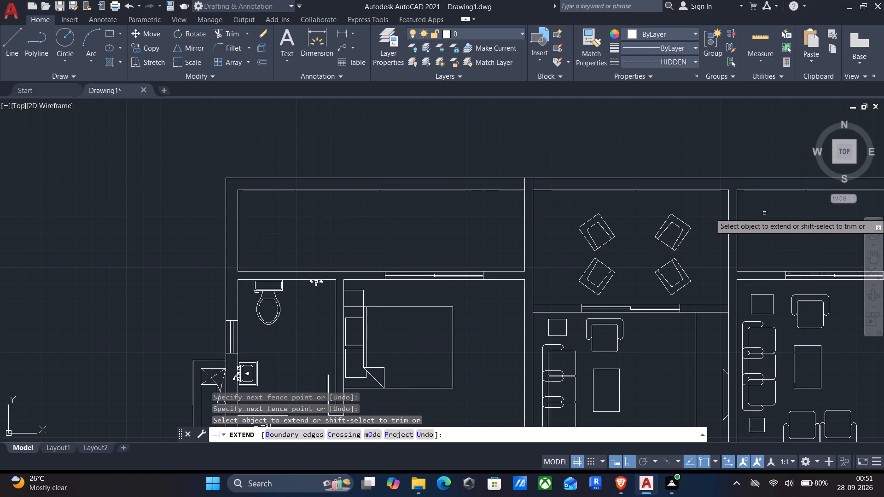
drag(764, 213, 710, 209)
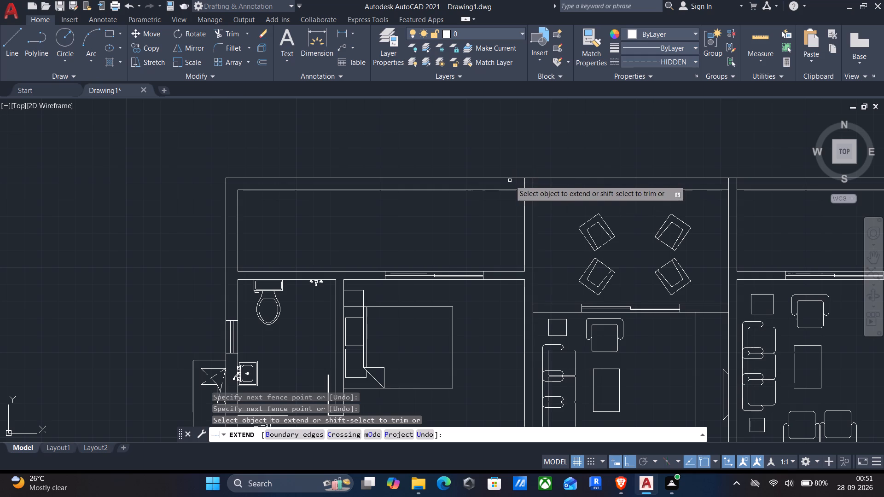
key(Escape)
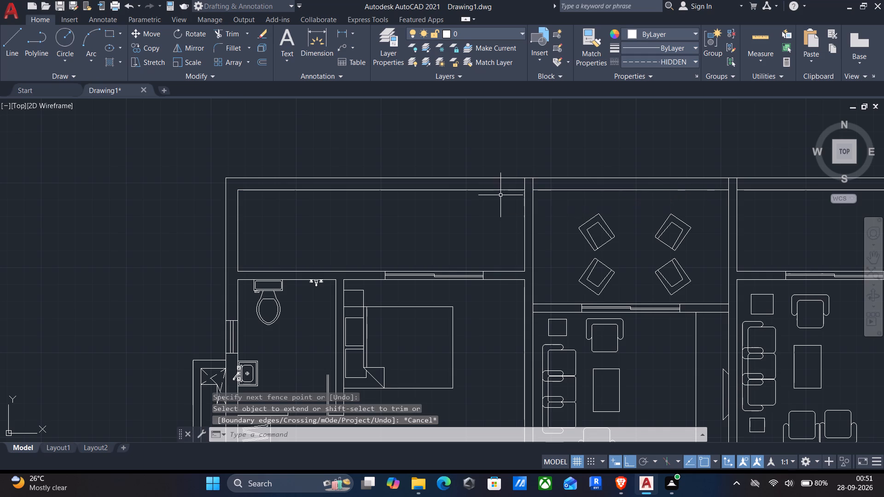
Start offsetting the inner north wall line of the northwest balcony toward the outer wall line, using a two-point offset distance.
key(o)
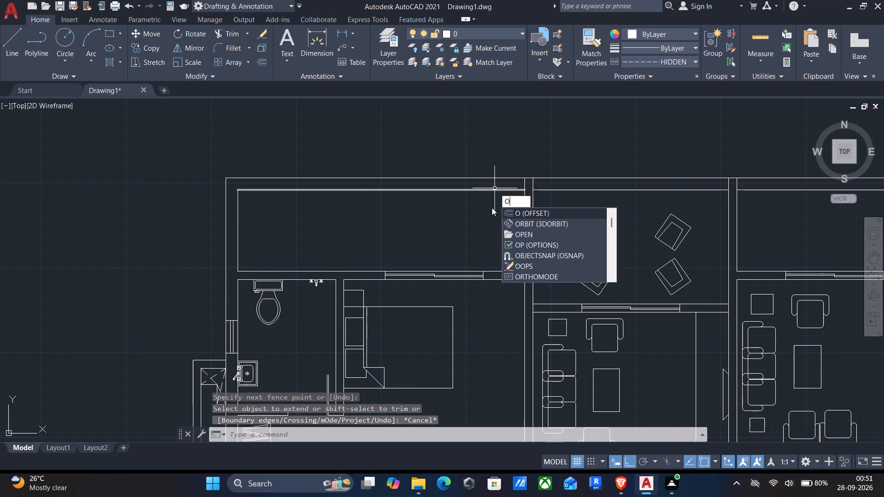
key(Return)
scroll(486, 208, up, 2)
drag(452, 178, 457, 166)
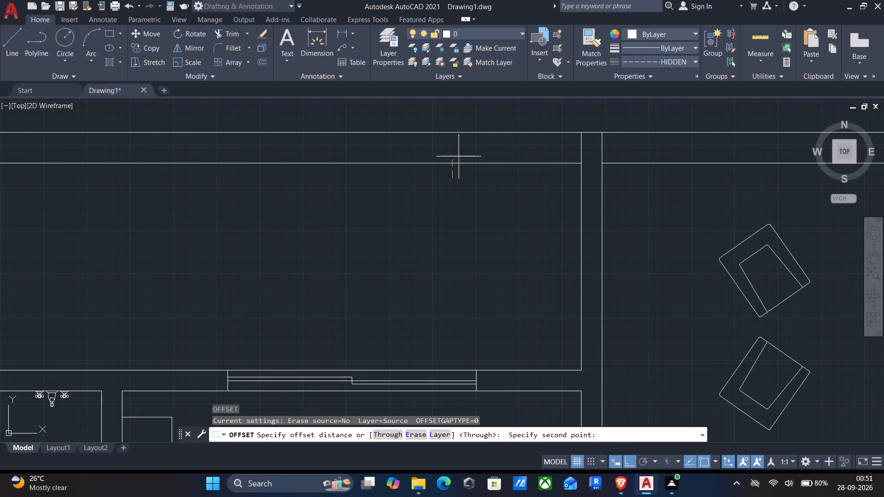
click(459, 151)
click(451, 162)
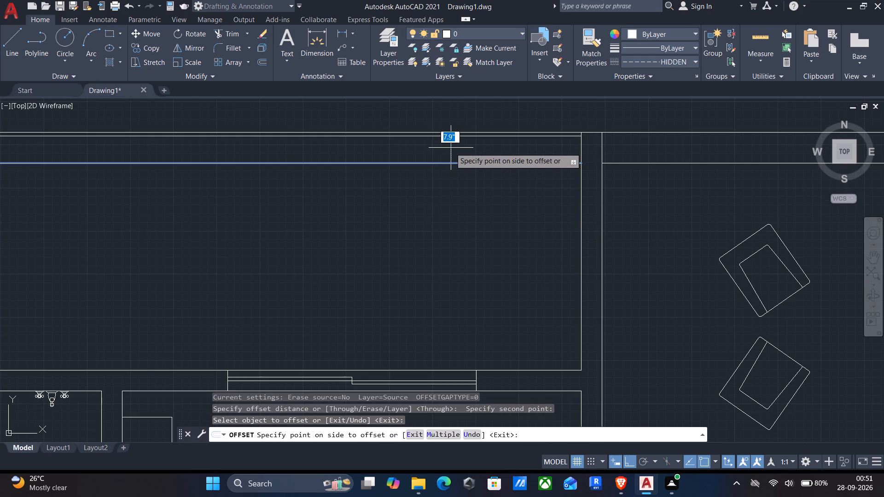
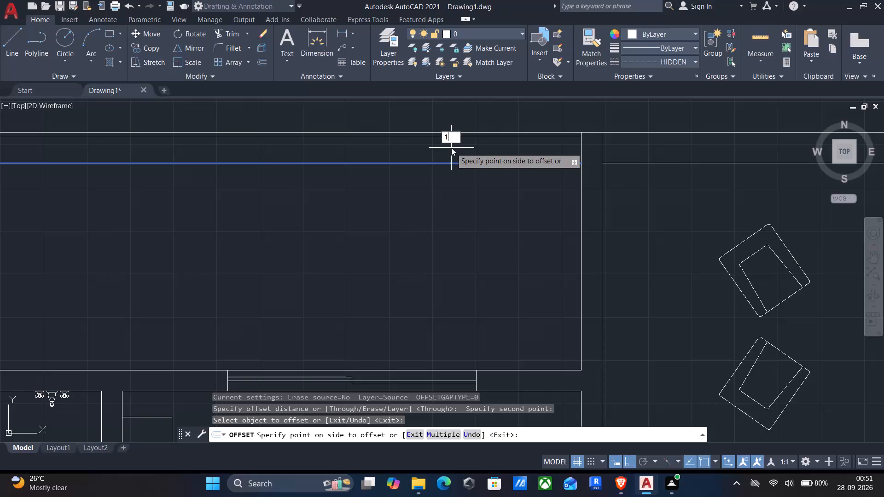
Offset the northwest balcony's inner north wall line toward the outer wall line by 1" and again by 8".
key(shift+quotedbl)
key(Return)
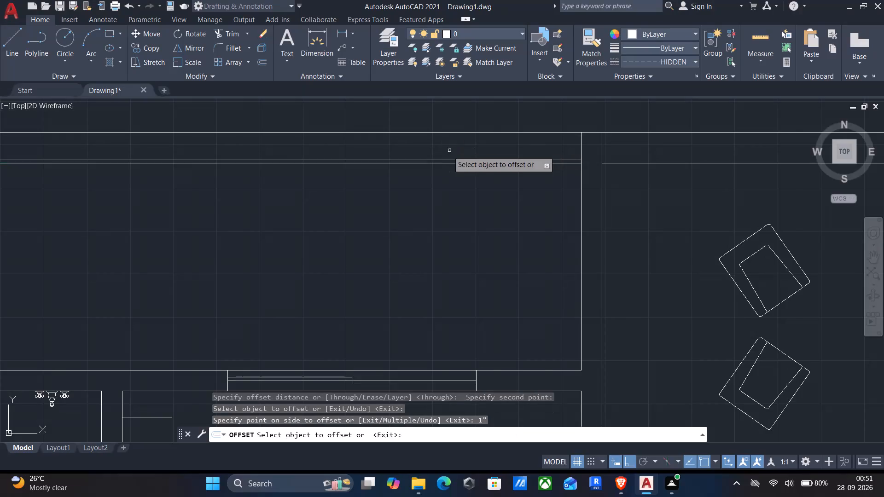
scroll(436, 164, up, 2)
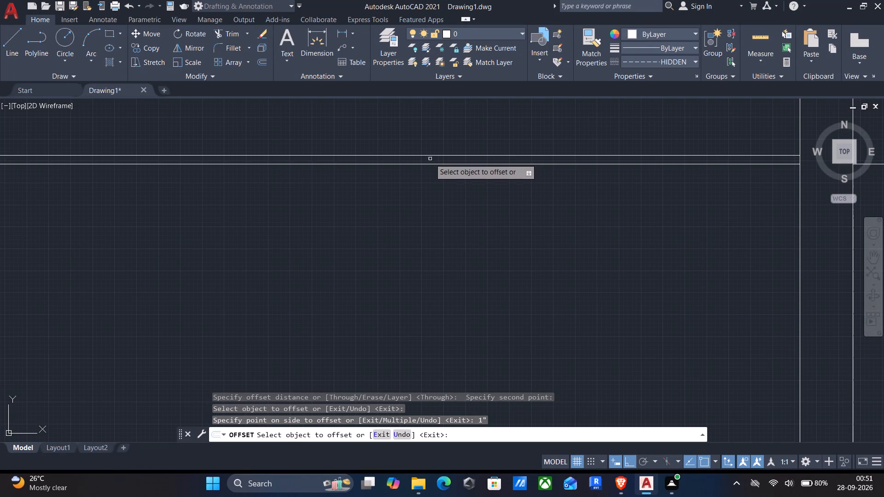
click(427, 162)
middle_drag(425, 144, 420, 221)
key(8)
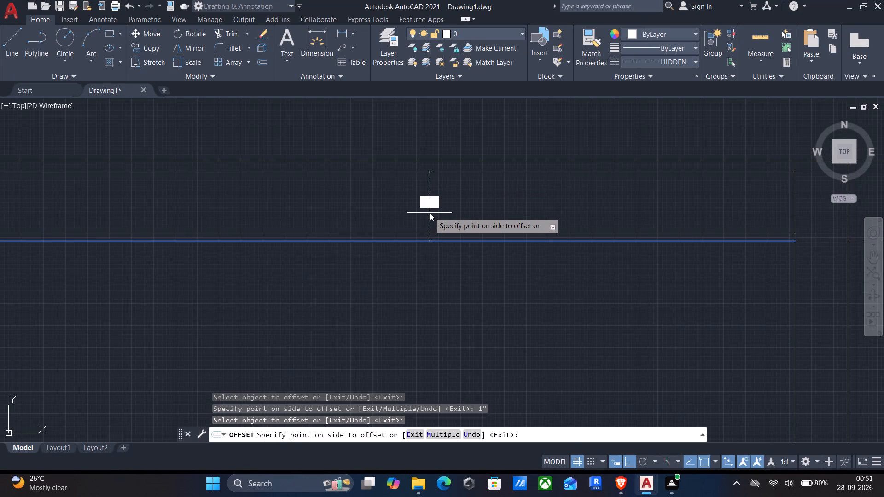
key(shift+quotedbl)
key(Return)
Offset the central balcony's inner north wall line outward by 1" and again by 8".
scroll(440, 224, down, 2)
middle_drag(477, 235, 351, 232)
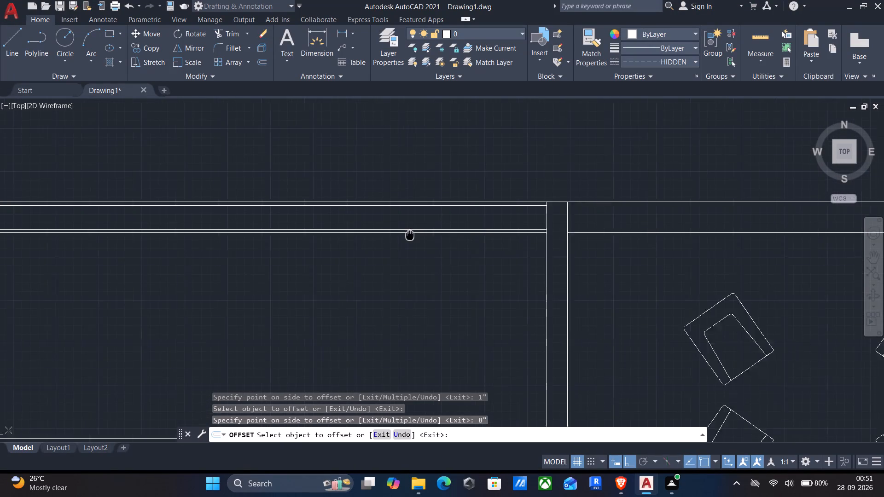
middle_drag(351, 232, 140, 222)
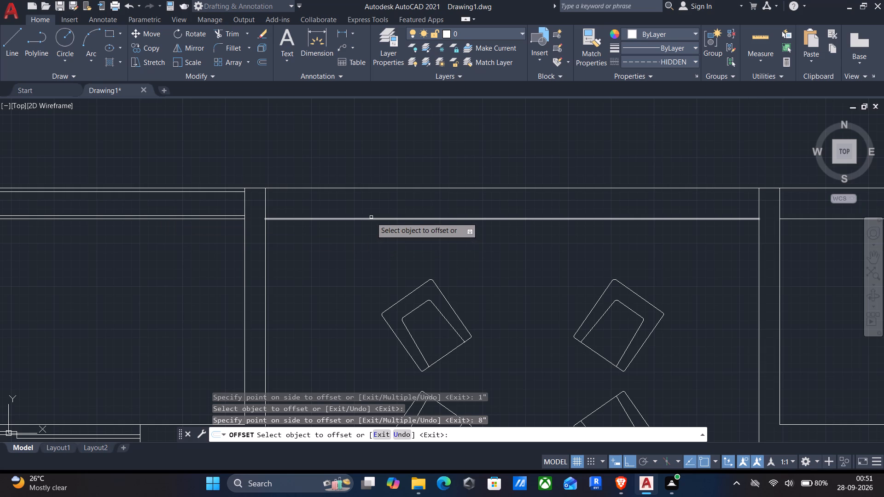
click(369, 219)
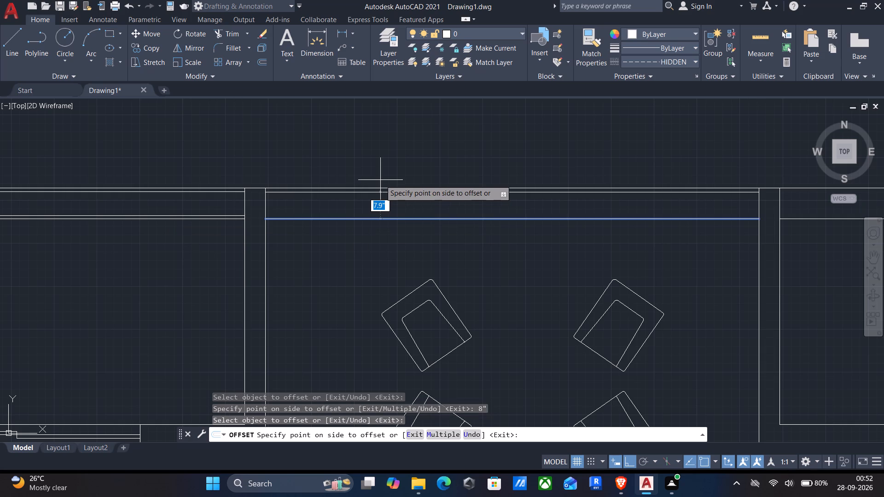
text(1")
key(Return)
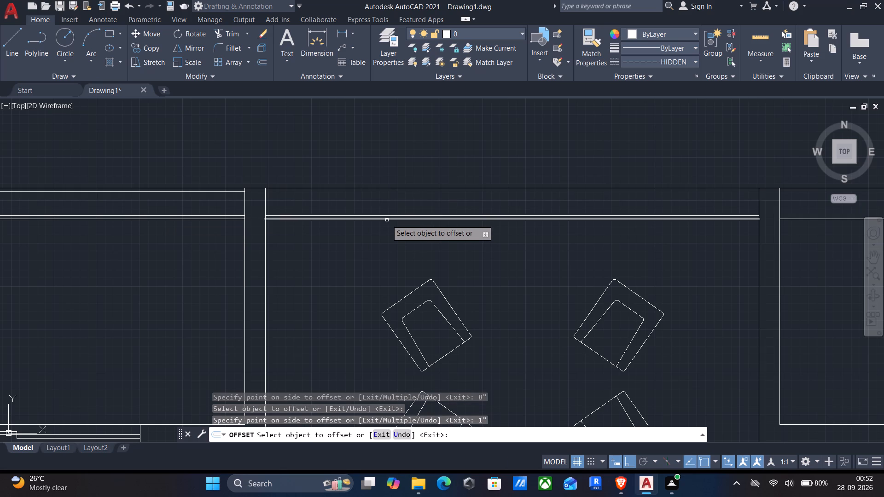
click(380, 220)
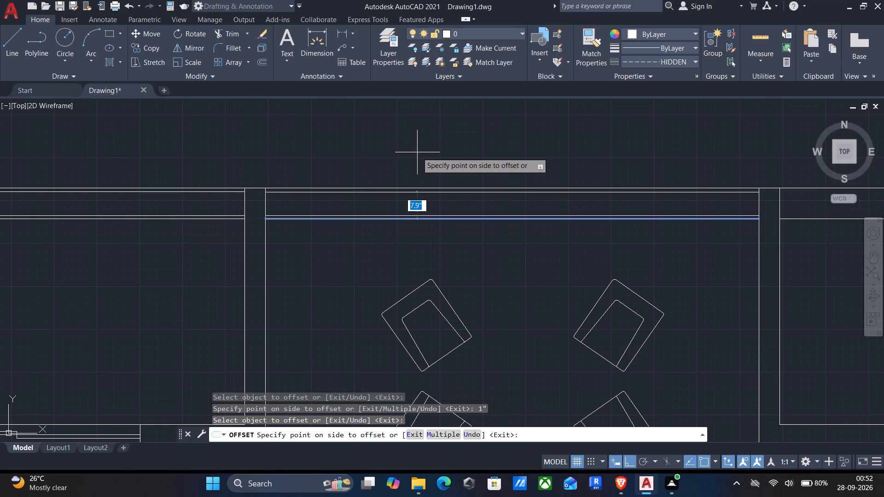
text(8")
key(Return)
Offset the northeast balcony's inner north wall line outward by 1" and again by 8".
middle_drag(547, 225, 316, 209)
scroll(325, 208, down, 1)
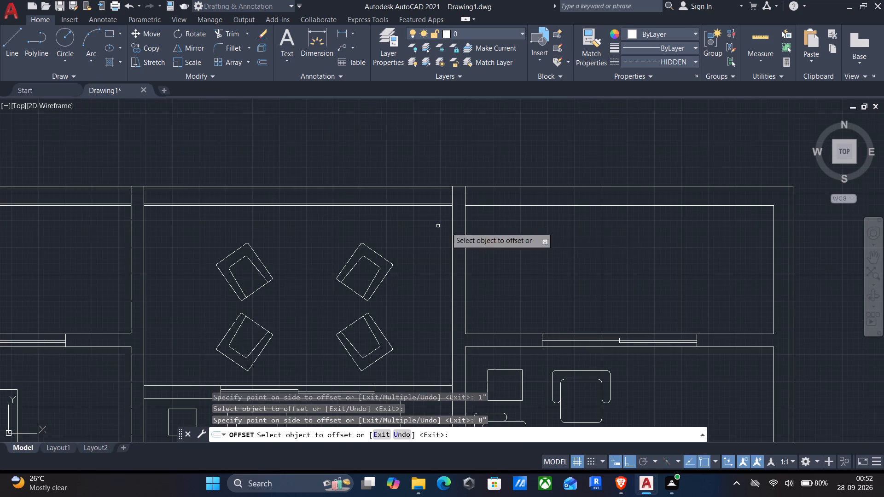
click(558, 205)
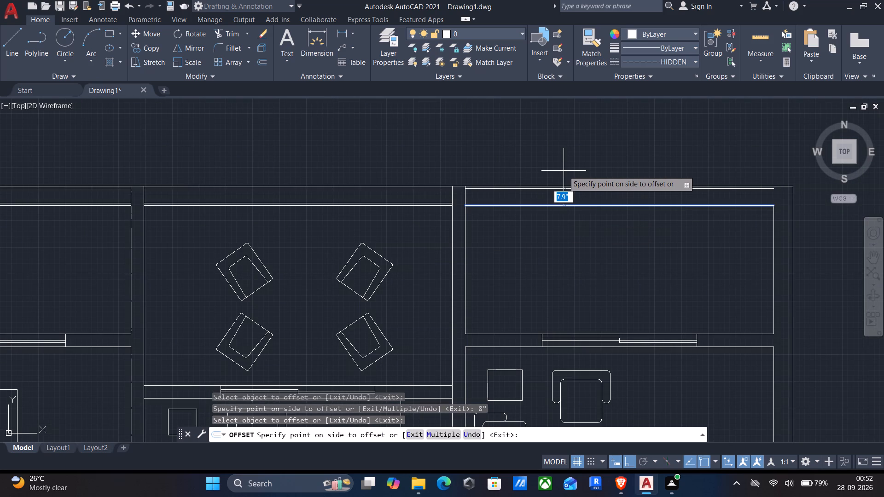
text(1")
key(Return)
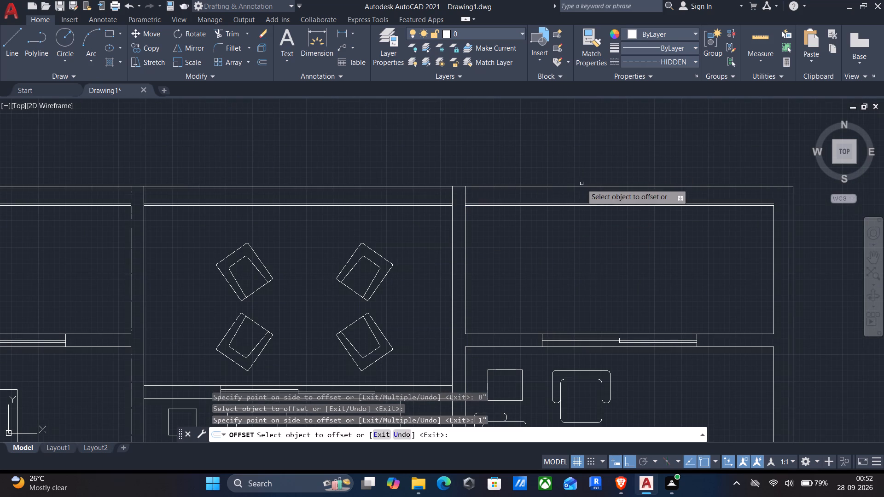
scroll(582, 184, up, 2)
drag(576, 238, 576, 229)
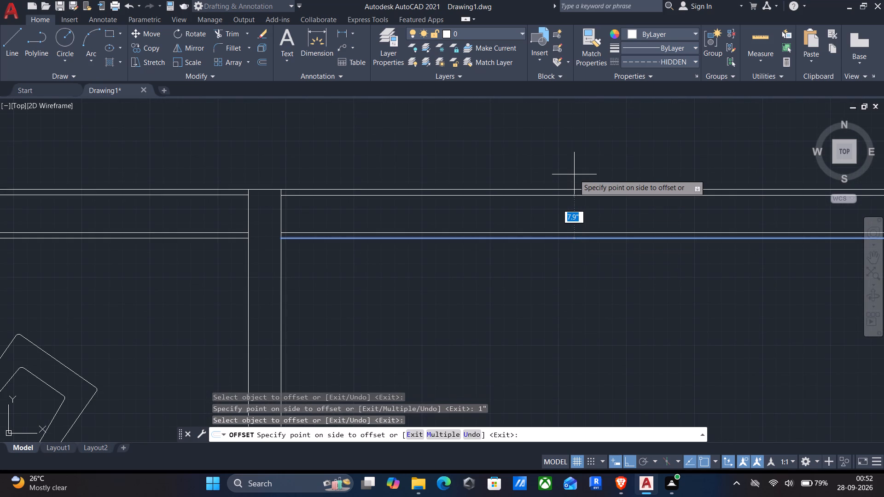
text(8")
key(Return)
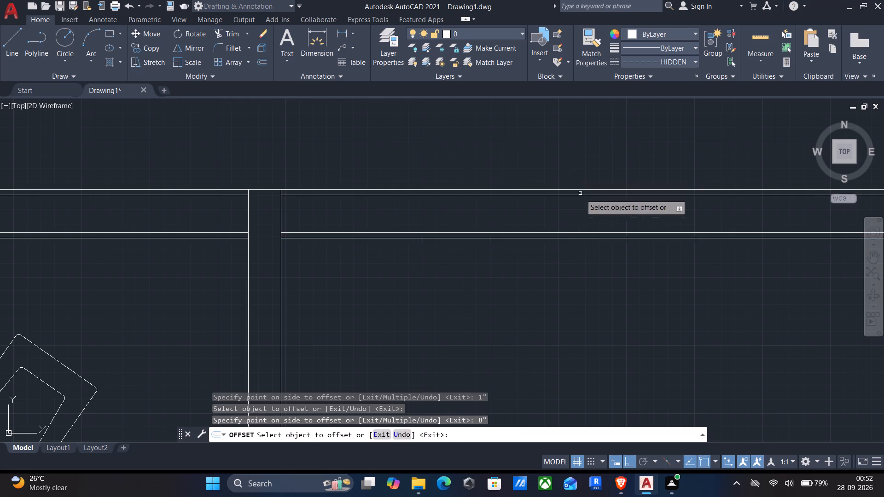
Offset the northeast balcony's inner east wall line outward by 1" and again by 8".
middle_drag(601, 233, 433, 170)
scroll(429, 168, down, 1)
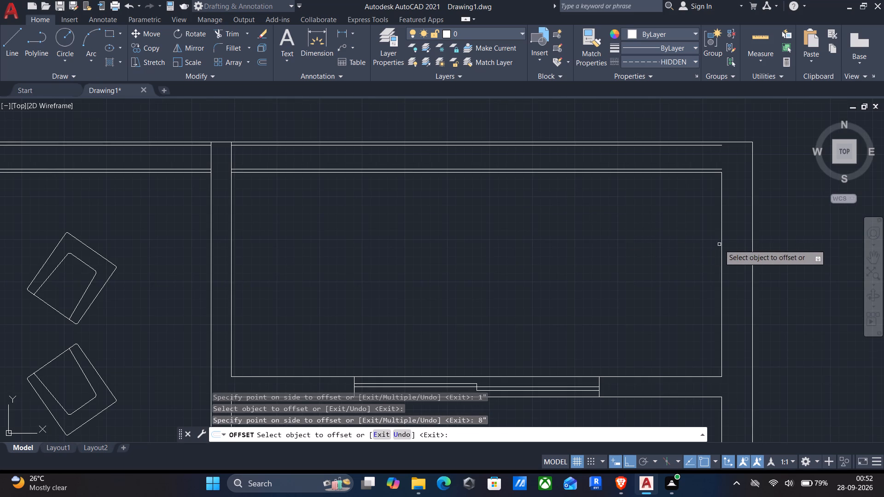
click(722, 245)
key(1)
key(shift+quotedbl)
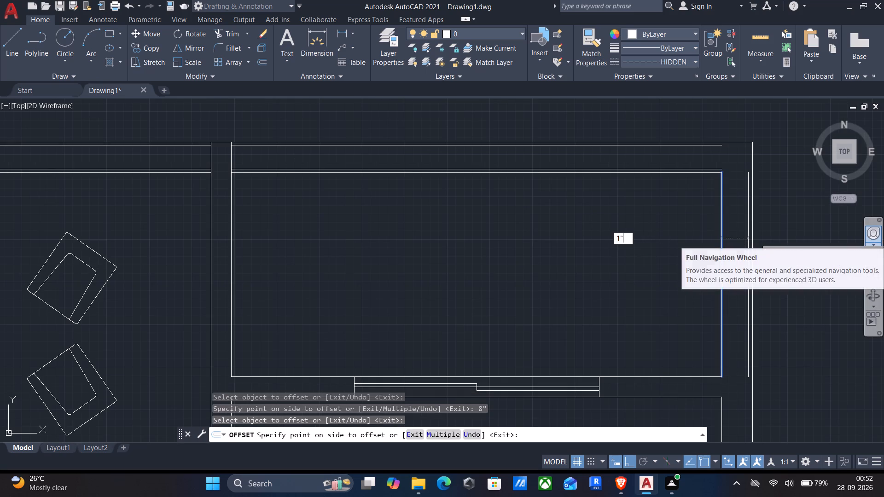
key(Return)
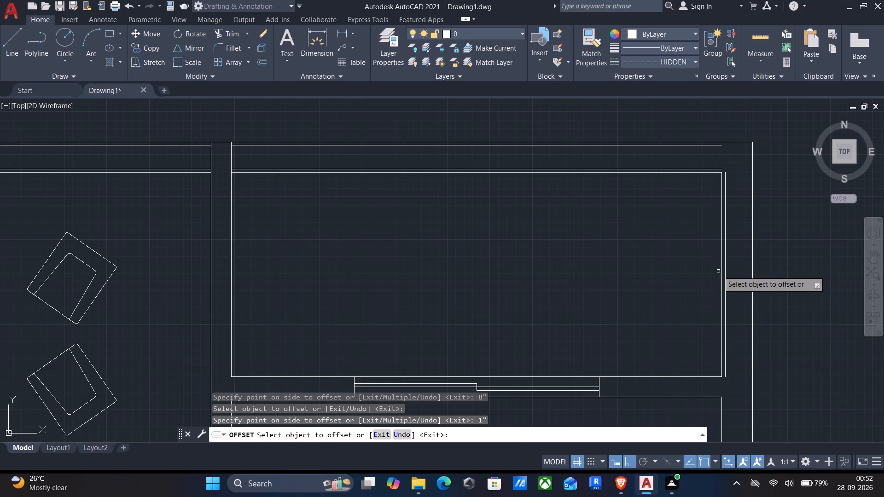
scroll(722, 268, up, 1)
click(719, 267)
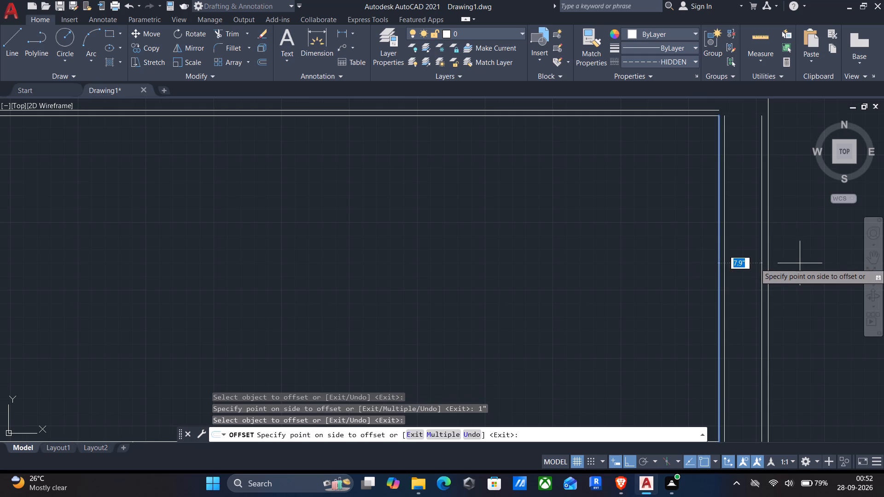
key(8)
key(shift+quotedbl)
key(Return)
Offset the northwest balcony's inner west wall line outward by 1" and again by 8".
scroll(726, 276, down, 2)
middle_drag(599, 276, 599, 277)
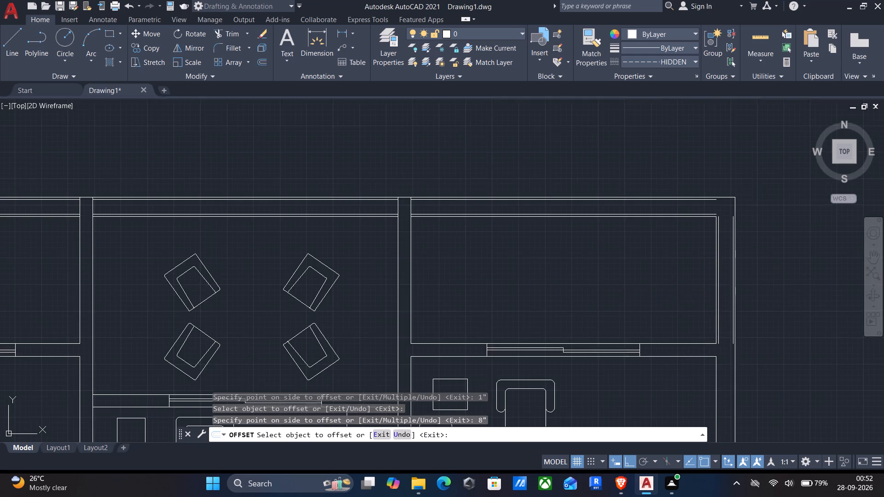
middle_drag(599, 277, 747, 249)
scroll(754, 248, down, 1)
middle_drag(323, 258, 639, 251)
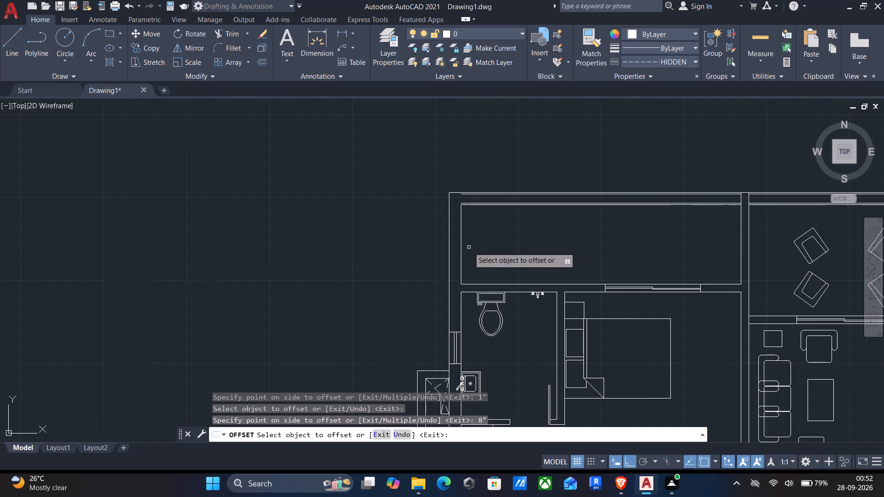
click(462, 251)
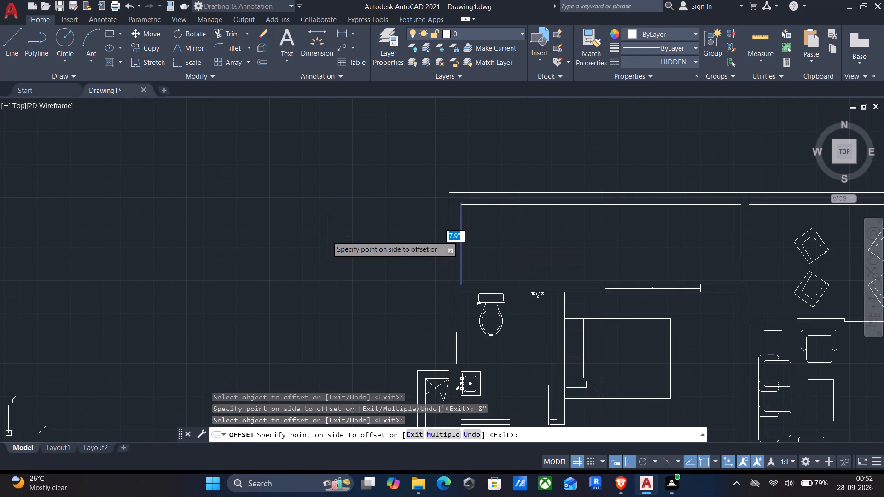
key(1)
key(shift+quotedbl)
key(Return)
scroll(464, 255, up, 2)
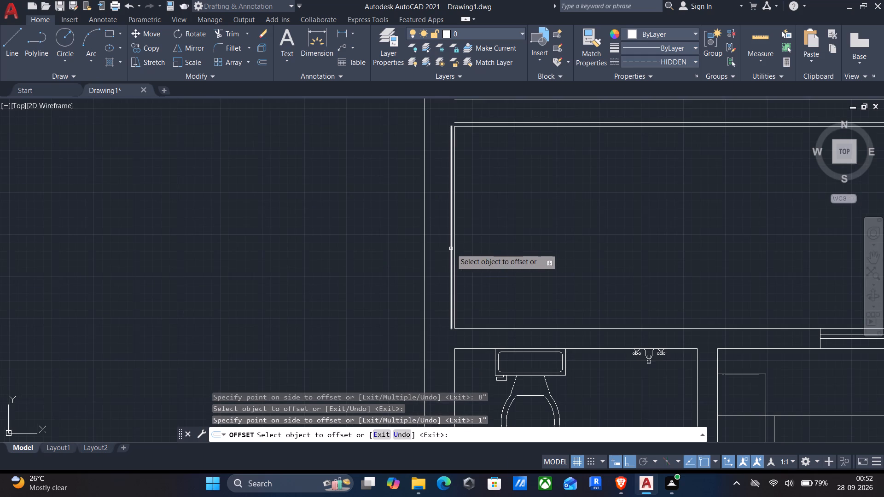
scroll(452, 249, up, 2)
click(453, 244)
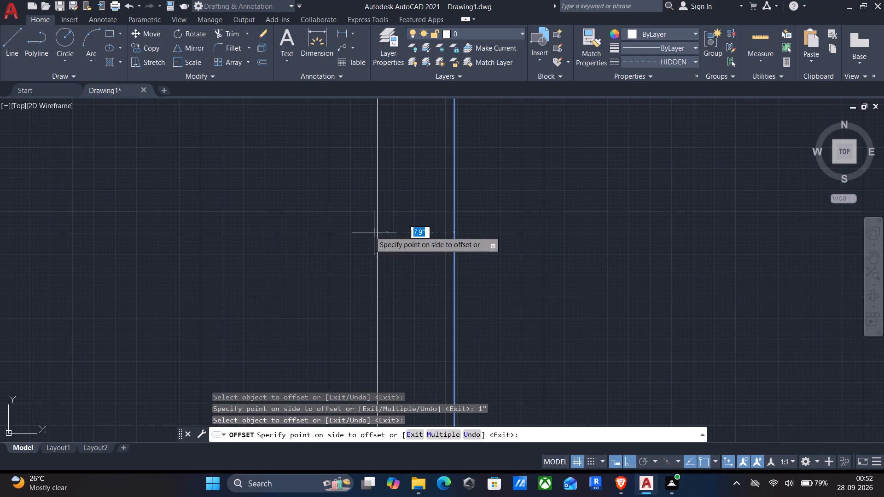
text(8")
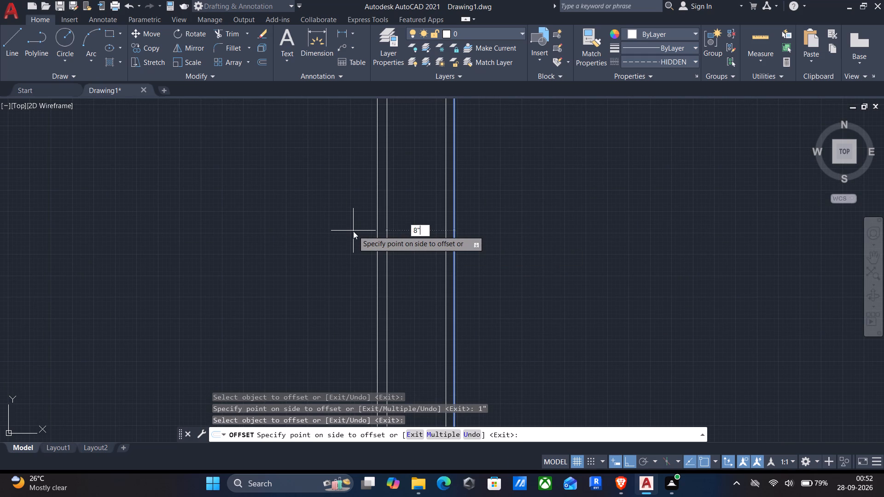
key(Return)
Draw a 9" line across the west wall at the northwest balcony's south end, from inner corner to outer wall line.
middle_drag(349, 250, 384, 180)
scroll(387, 177, down, 2)
middle_drag(384, 231, 408, 174)
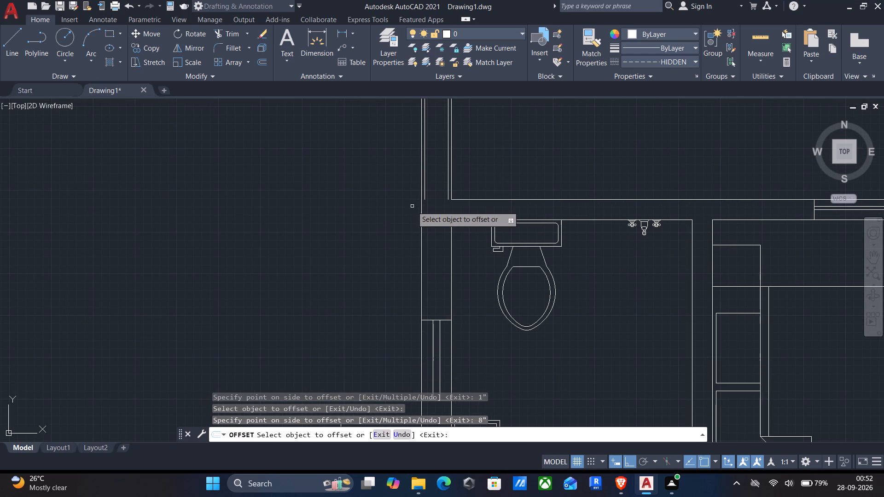
key(Return)
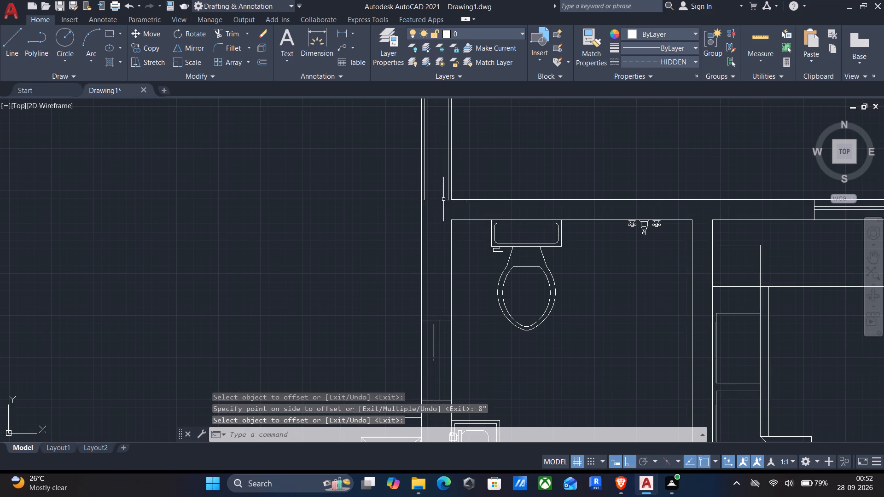
key(l)
key(Return)
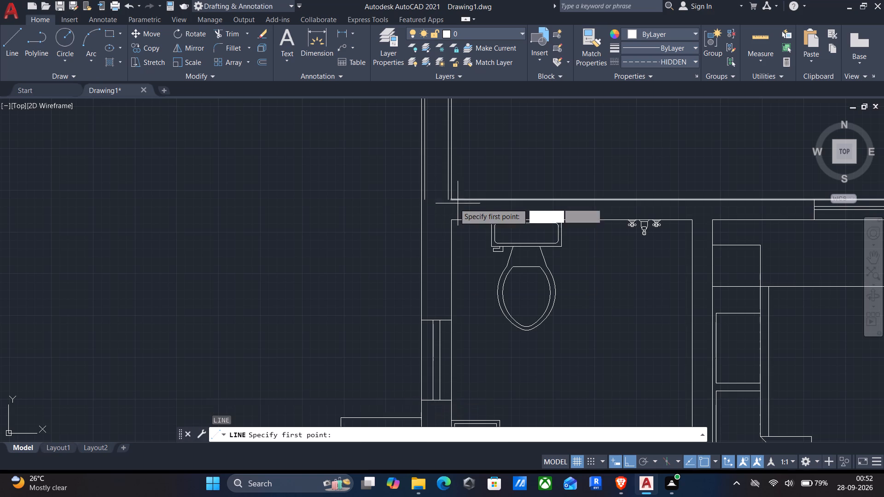
scroll(448, 204, up, 2)
click(452, 196)
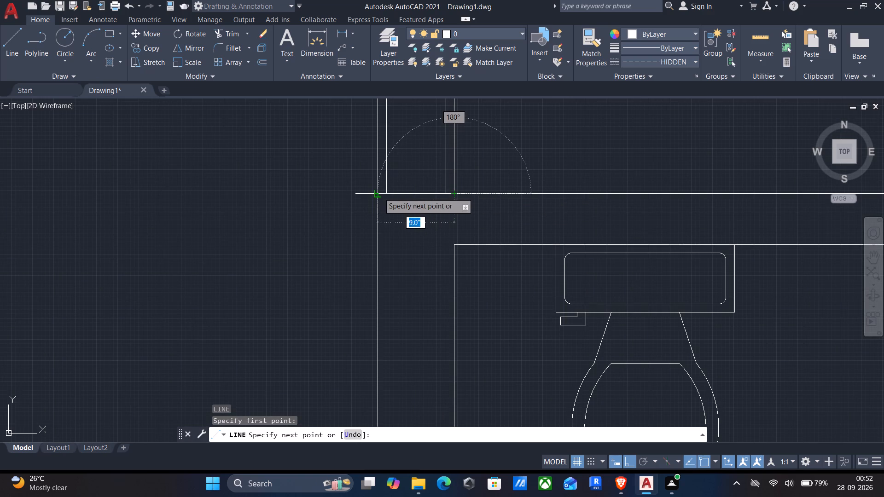
click(378, 193)
key(Return)
Fillet the northwest balcony's 1" and 8" offset lines into square corners where the west and north walls meet.
scroll(391, 202, down, 2)
middle_drag(416, 216, 404, 283)
scroll(405, 276, down, 2)
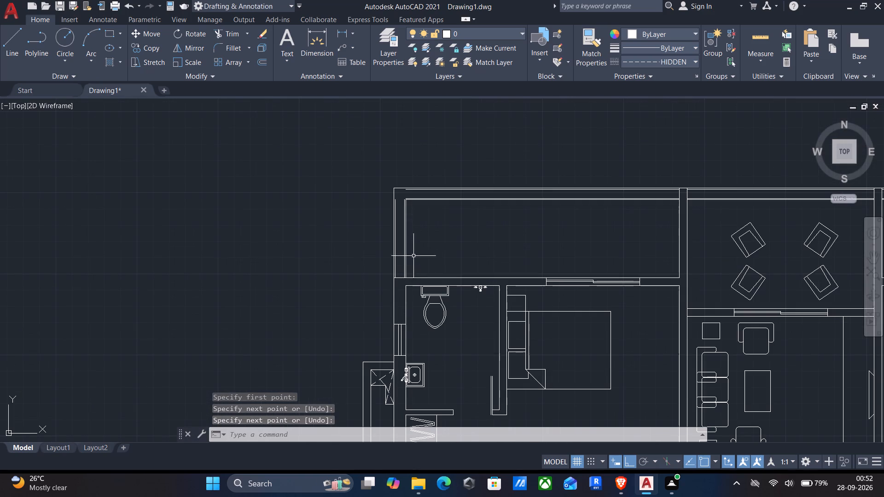
key(f)
key(Return)
scroll(398, 228, up, 2)
scroll(407, 175, up, 2)
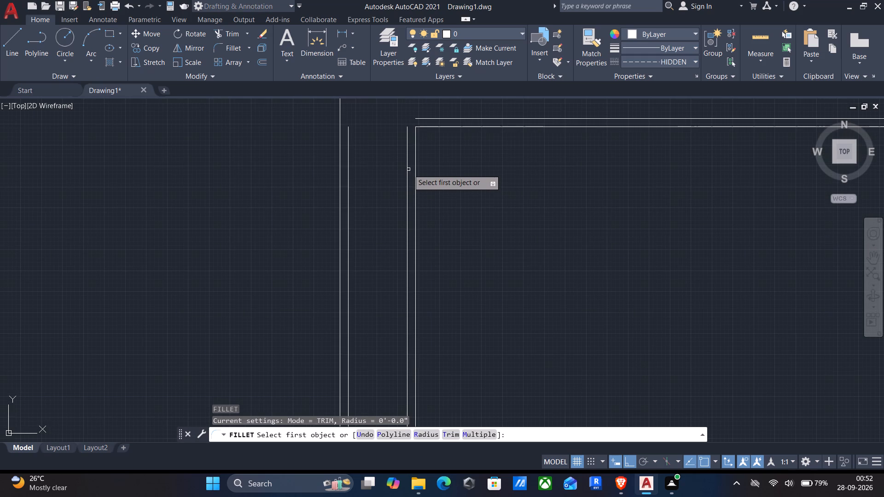
click(407, 171)
click(438, 119)
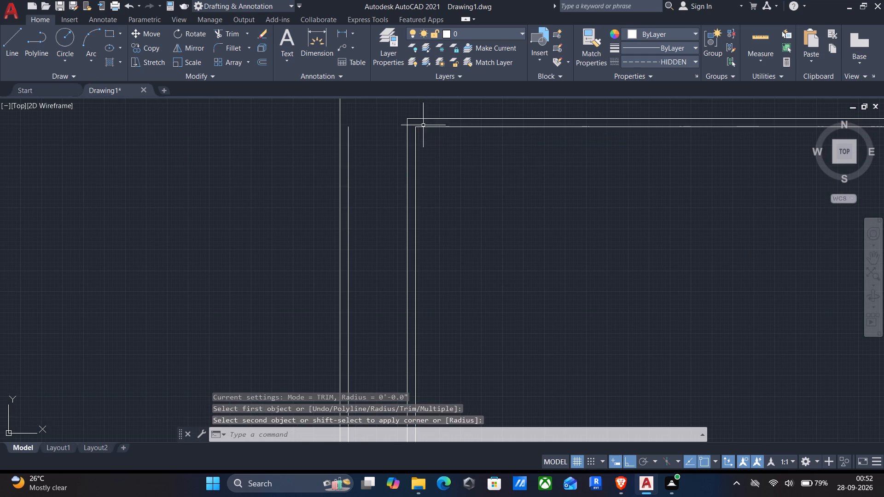
key(Return)
click(349, 176)
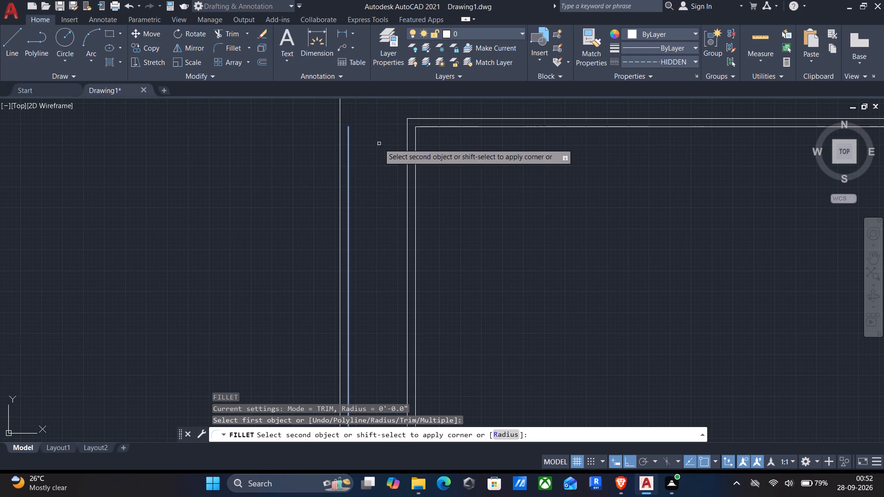
middle_drag(379, 144, 375, 306)
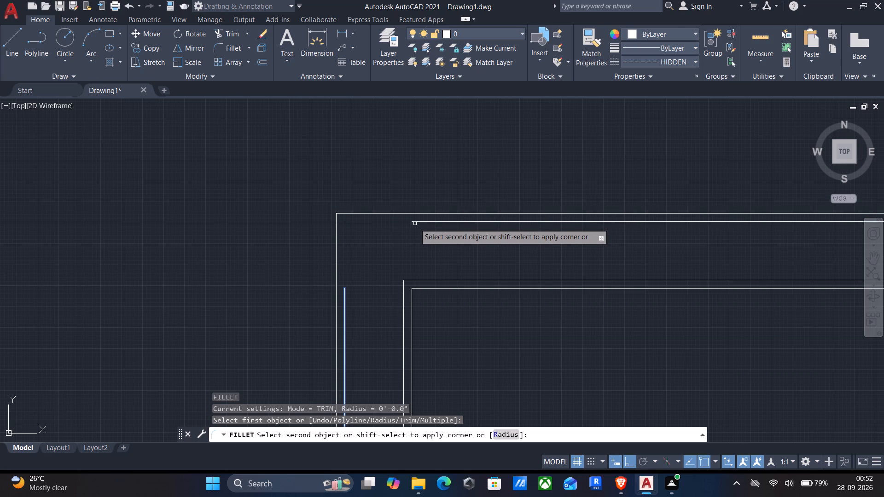
click(414, 222)
Fillet the northeast balcony's 1" and 8" offset lines into square corners where the north and east walls meet.
scroll(417, 230, down, 2)
middle_drag(460, 250, 335, 254)
scroll(335, 254, down, 2)
middle_drag(451, 259, 337, 231)
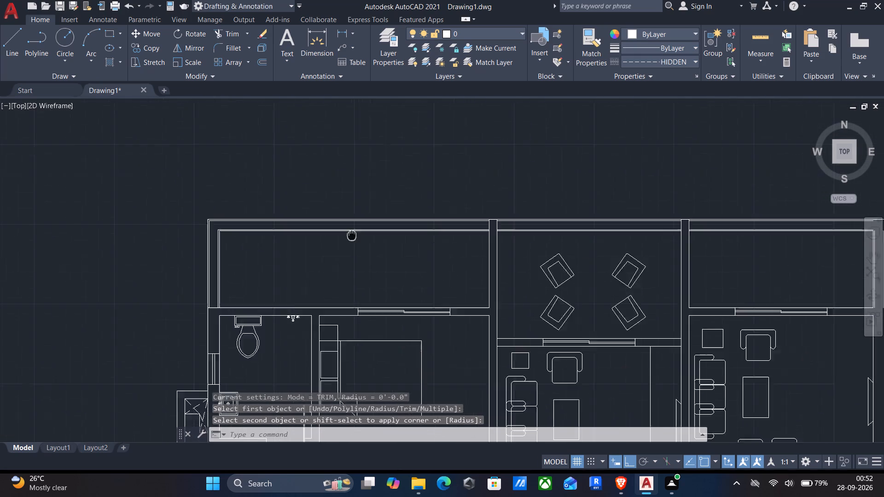
middle_drag(337, 231, 252, 217)
scroll(436, 208, up, 2)
middle_drag(498, 225, 297, 213)
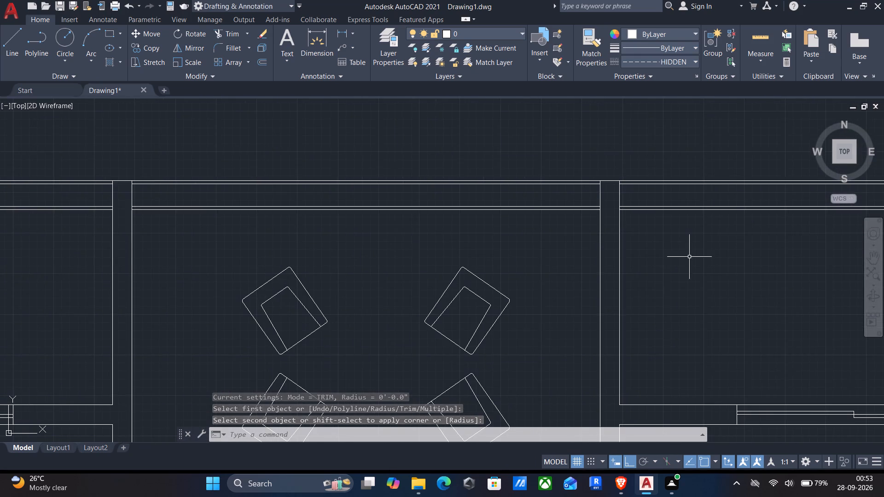
middle_drag(688, 259, 285, 211)
key(Return)
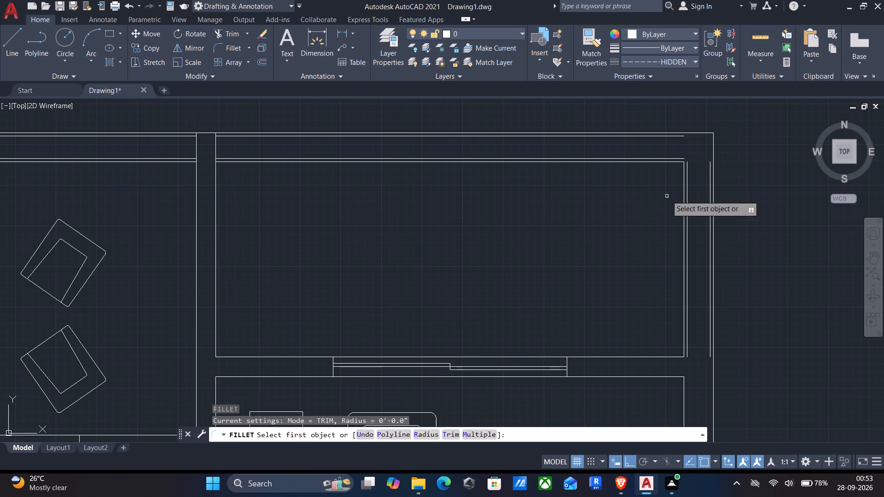
scroll(684, 173, up, 2)
click(685, 170)
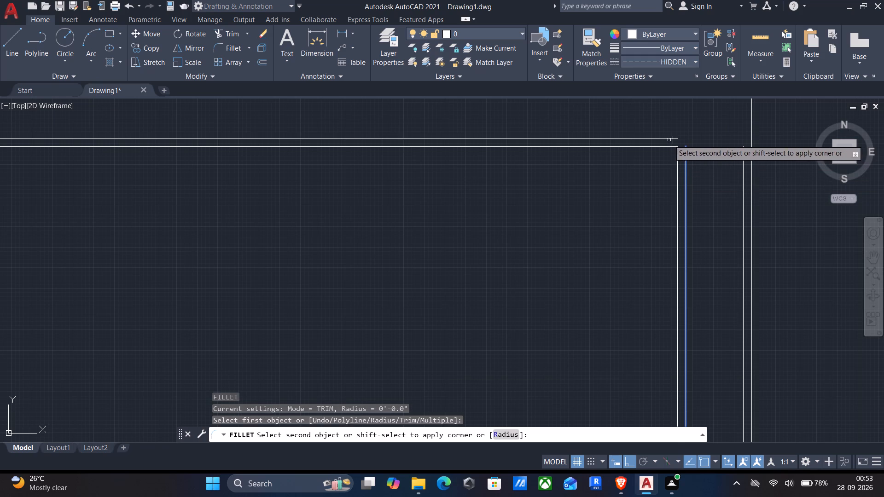
click(666, 139)
key(Return)
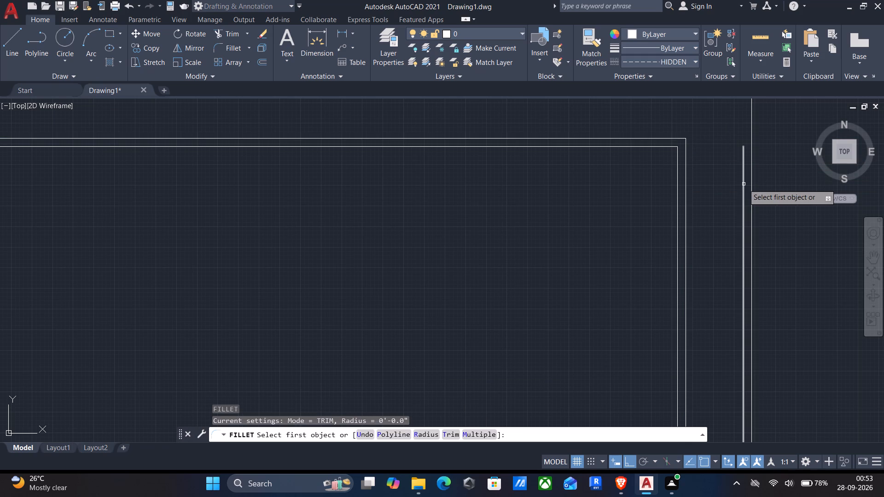
click(743, 183)
middle_drag(713, 163, 698, 252)
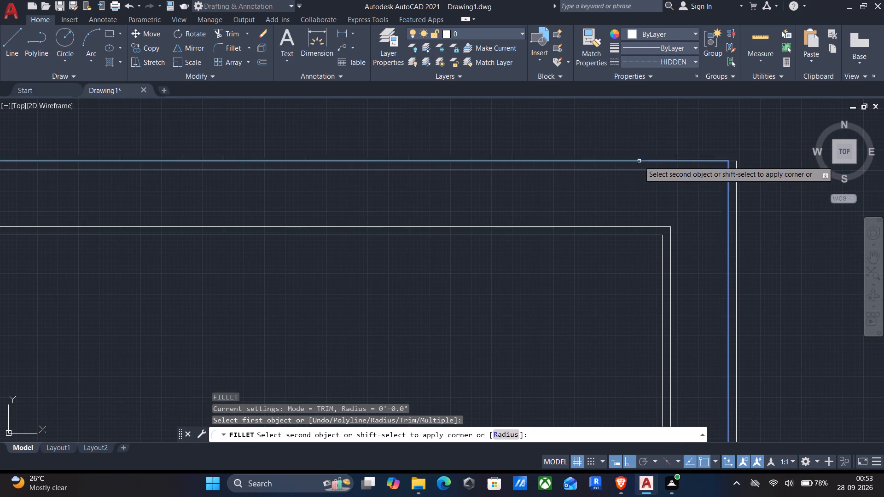
click(634, 168)
Draw a line about 9" long across the east wall at the northeast balcony's south end, from inner corner to outer wall line.
scroll(628, 182, down, 2)
middle_drag(588, 235, 622, 193)
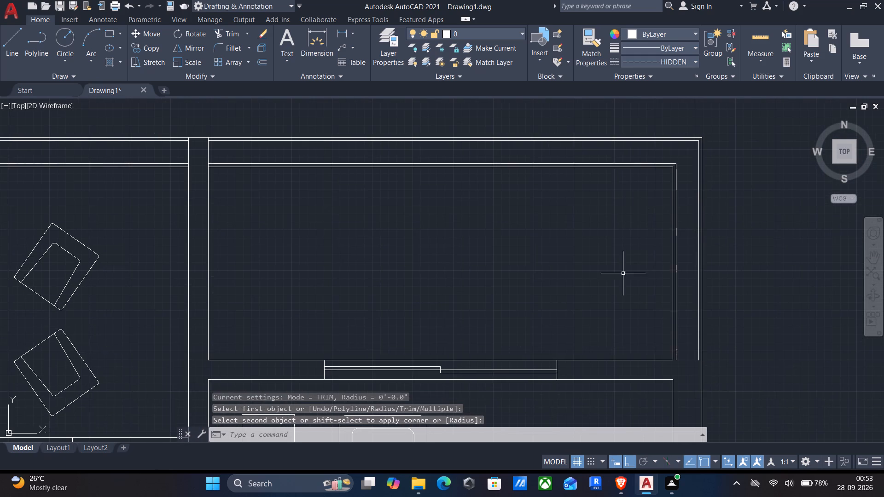
middle_drag(681, 357, 679, 274)
scroll(670, 280, up, 2)
key(Return)
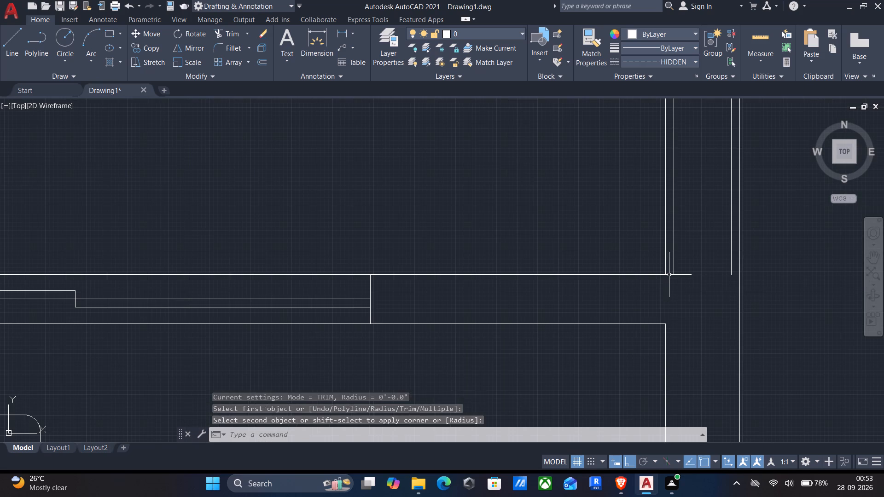
key(Return)
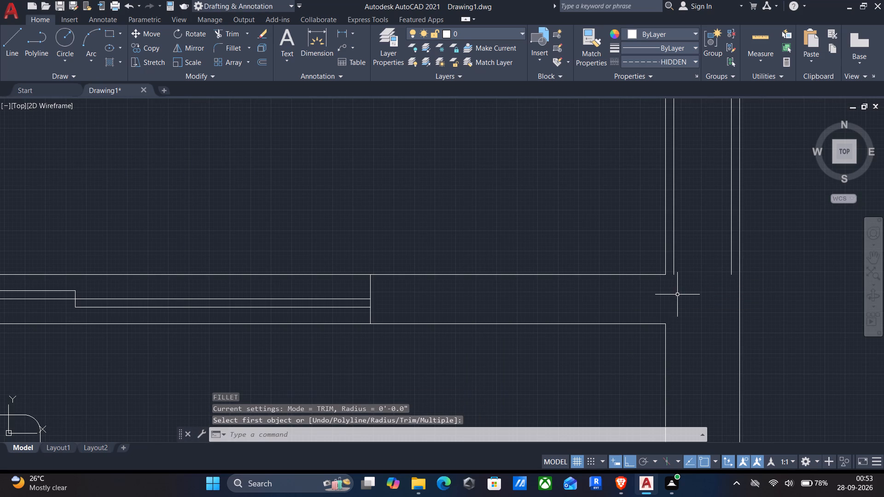
key(l)
key(Return)
scroll(665, 275, up, 2)
click(661, 277)
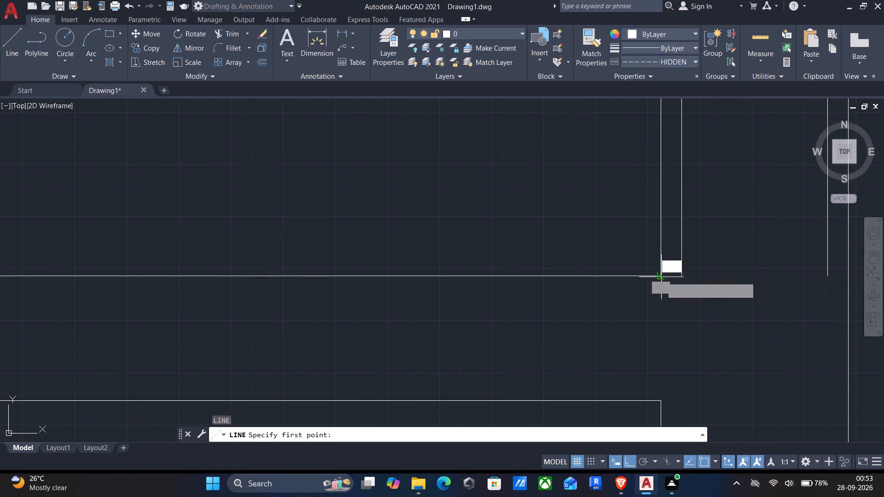
middle_drag(698, 284, 573, 288)
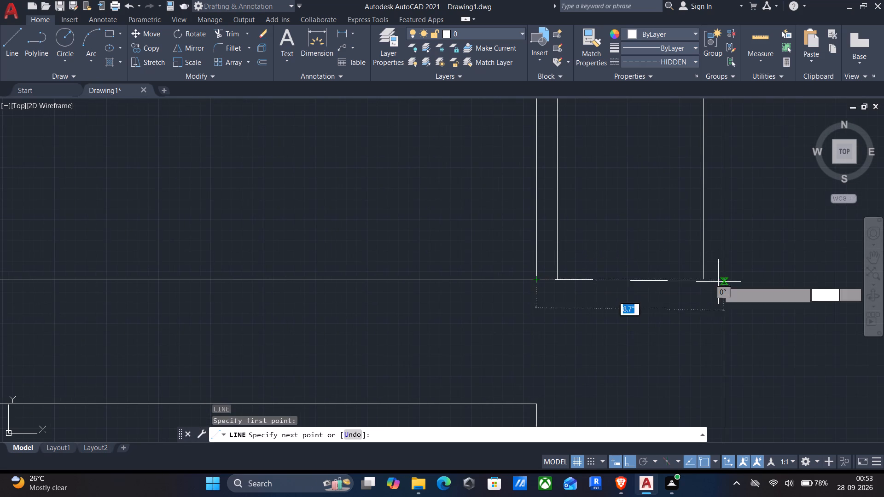
click(725, 280)
key(Return)
Examine the north balconies, their sliding doors and the adjoining rooms of the west unit.
scroll(691, 287, down, 2)
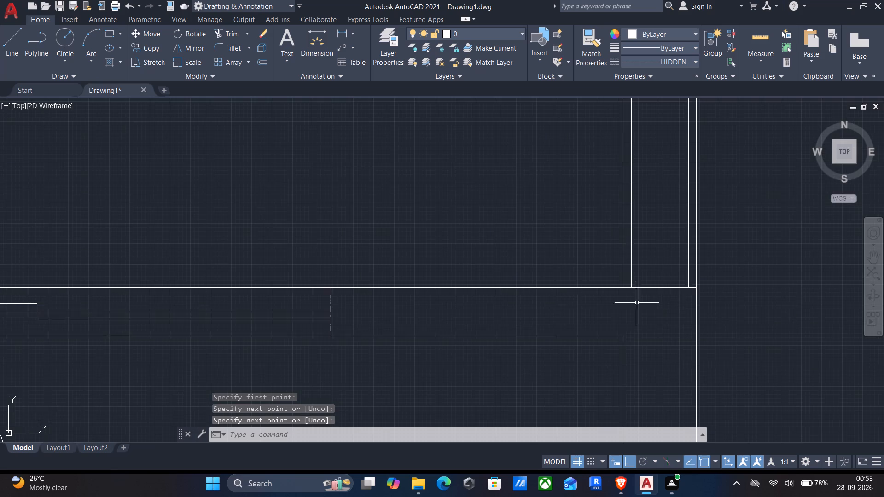
middle_drag(576, 302, 633, 292)
scroll(639, 292, down, 2)
middle_drag(477, 297, 484, 297)
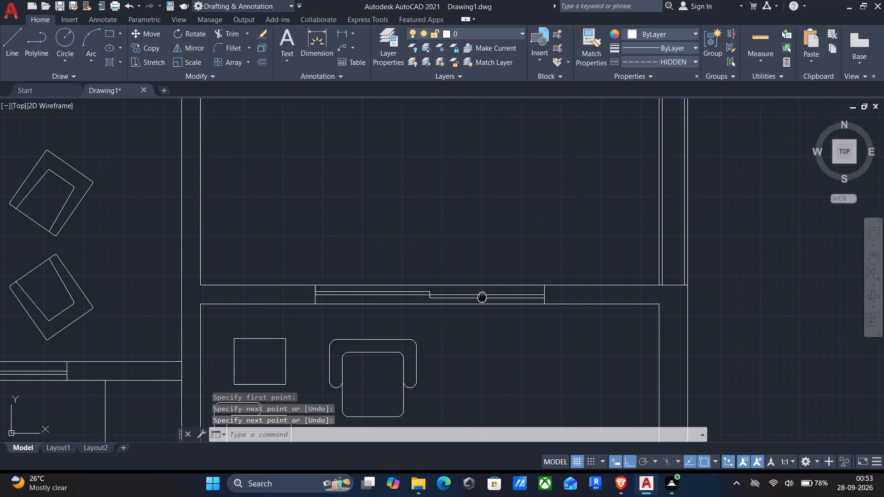
middle_drag(484, 297, 560, 298)
scroll(562, 297, down, 1)
middle_drag(474, 311, 634, 281)
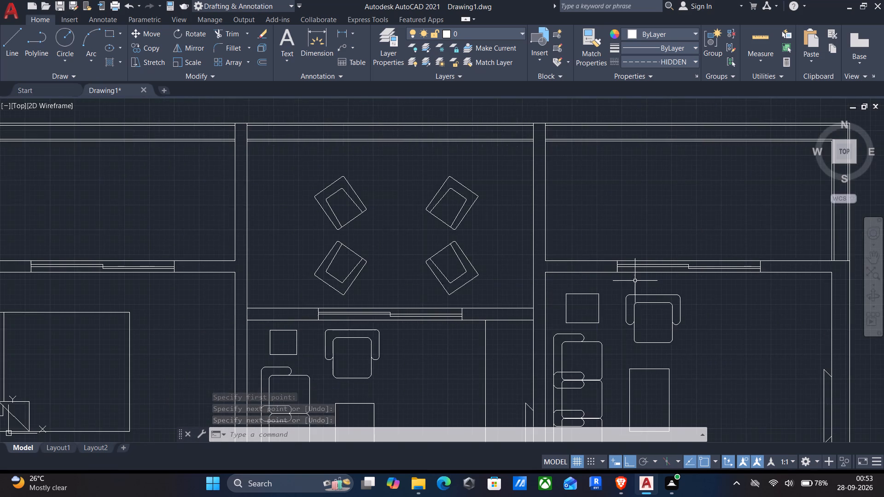
middle_drag(405, 280, 541, 264)
middle_drag(457, 280, 482, 259)
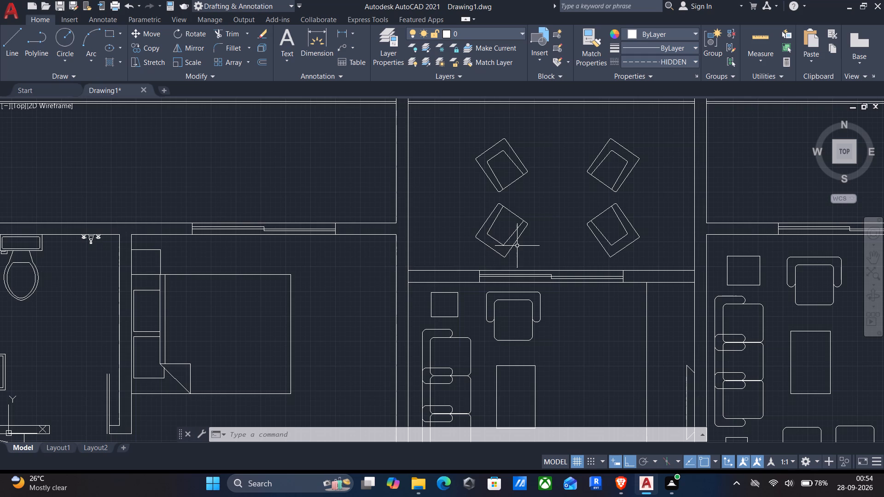
middle_drag(522, 252, 434, 271)
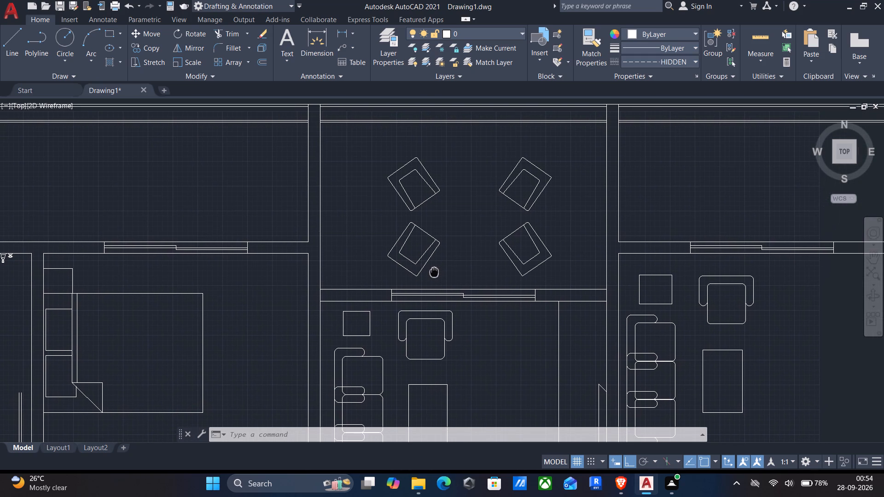
middle_drag(434, 271, 397, 270)
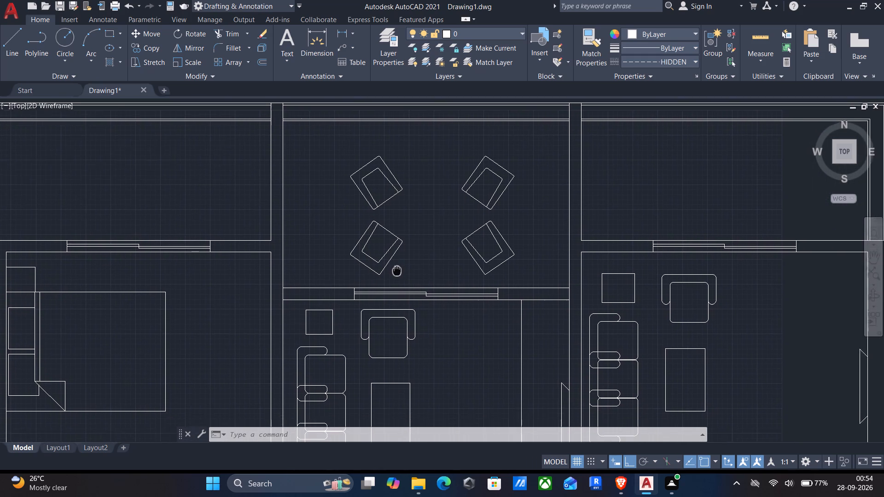
middle_drag(397, 270, 393, 265)
Erase the stray toilet symbol lying outside the plan, south of the west unit.
scroll(393, 264, down, 1)
middle_drag(394, 293, 377, 245)
scroll(377, 244, down, 2)
middle_drag(409, 312, 274, 154)
scroll(273, 173, down, 1)
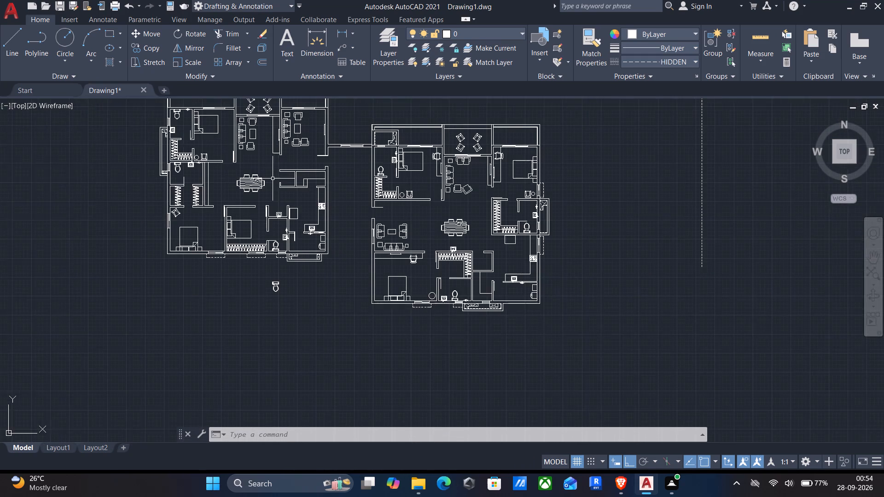
middle_drag(272, 185, 269, 199)
scroll(291, 315, up, 2)
drag(314, 348, 247, 291)
click(178, 238)
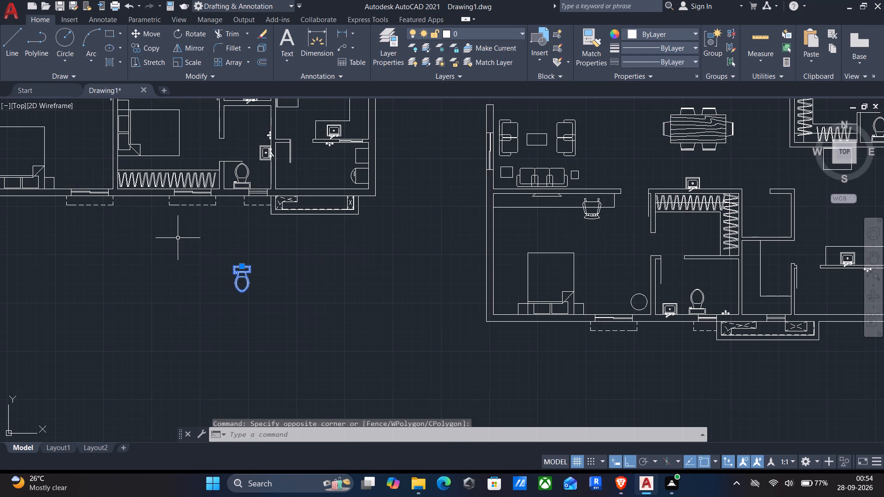
key(Delete)
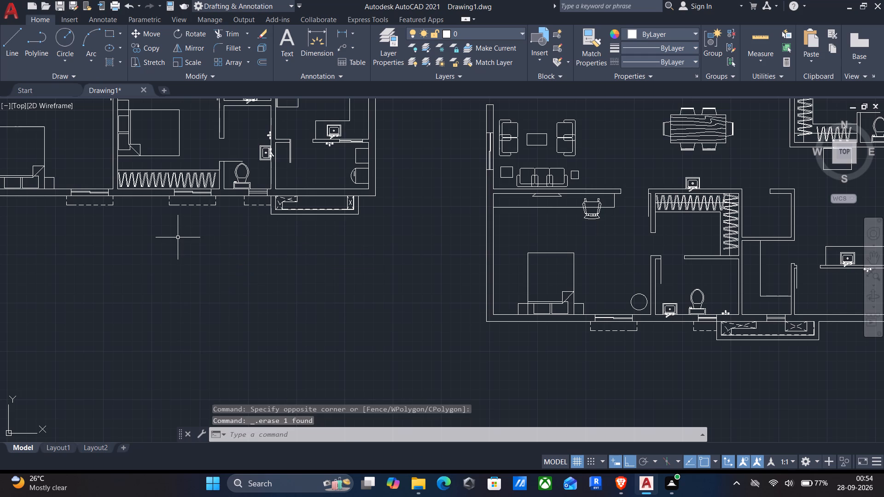
Measure the gap between the west and east units with the Quick measure option.
middle_drag(317, 280, 337, 261)
scroll(344, 255, down, 2)
middle_drag(368, 273, 361, 306)
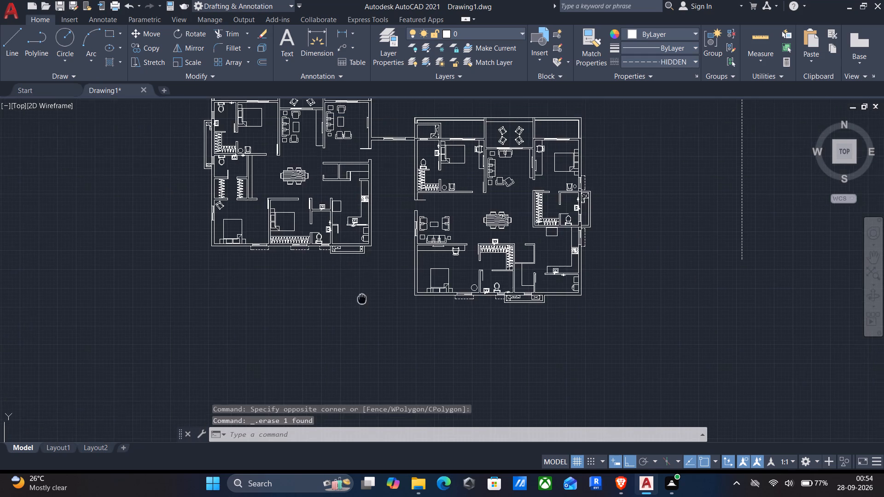
middle_drag(361, 306, 358, 324)
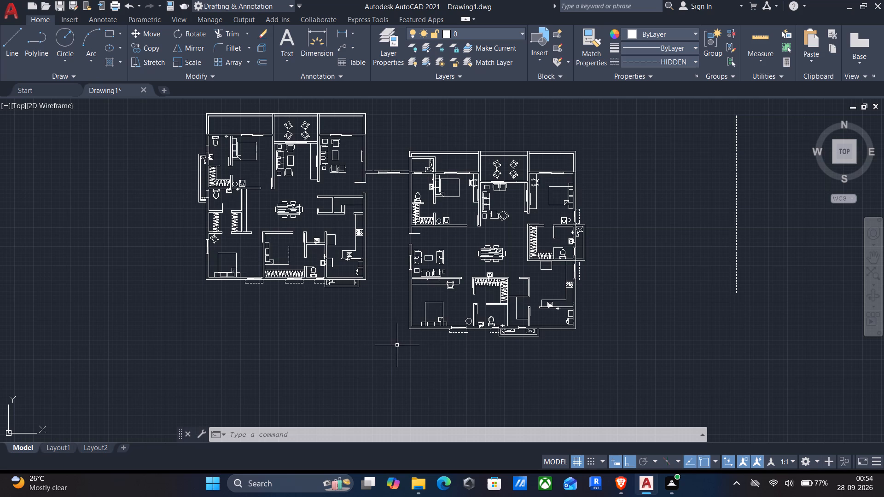
middle_drag(348, 353, 300, 415)
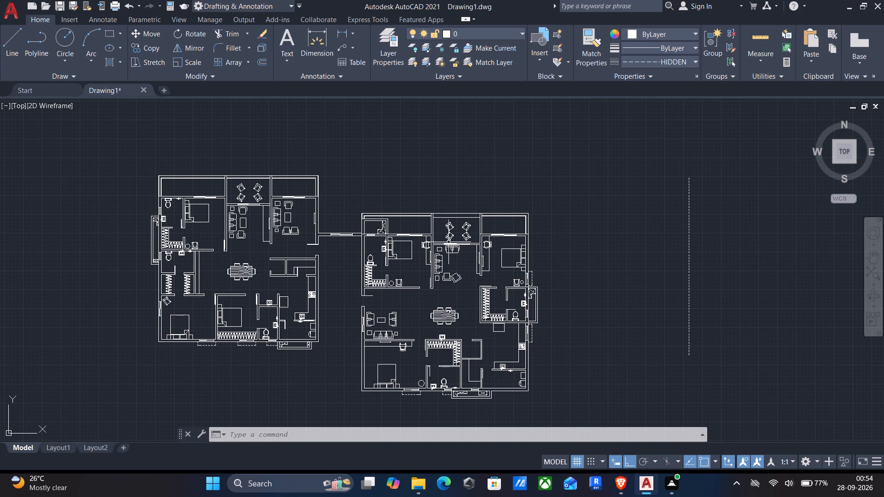
click(757, 39)
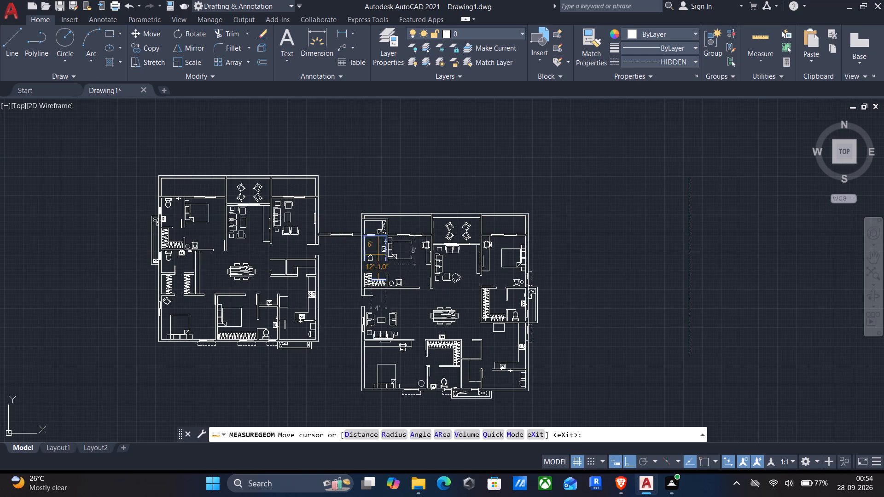
scroll(350, 258, up, 2)
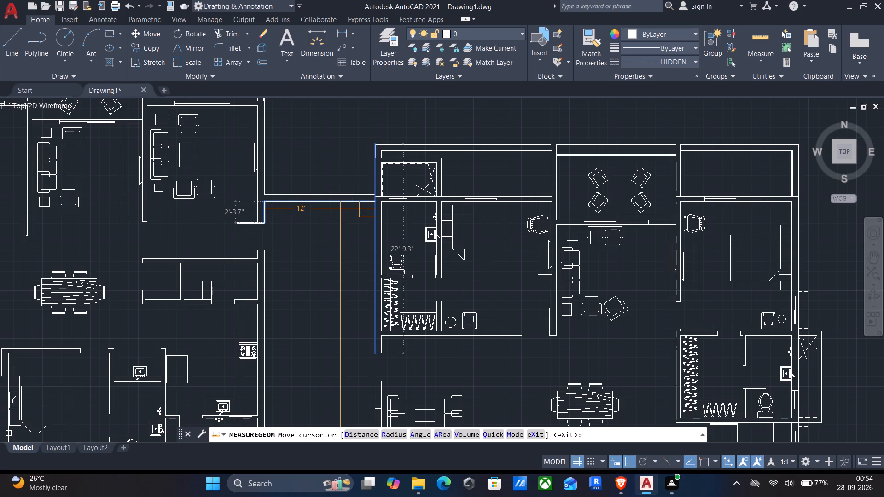
middle_drag(341, 208, 360, 106)
scroll(361, 101, down, 1)
middle_drag(366, 187, 393, 131)
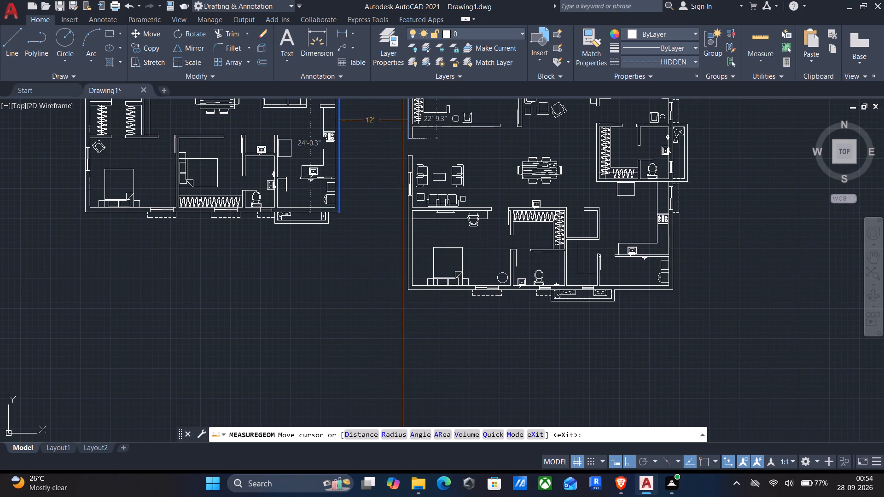
key(Escape)
Offset the east unit's outer west wall line 66" westward into the gap between the two units.
middle_drag(393, 189, 408, 156)
key(o)
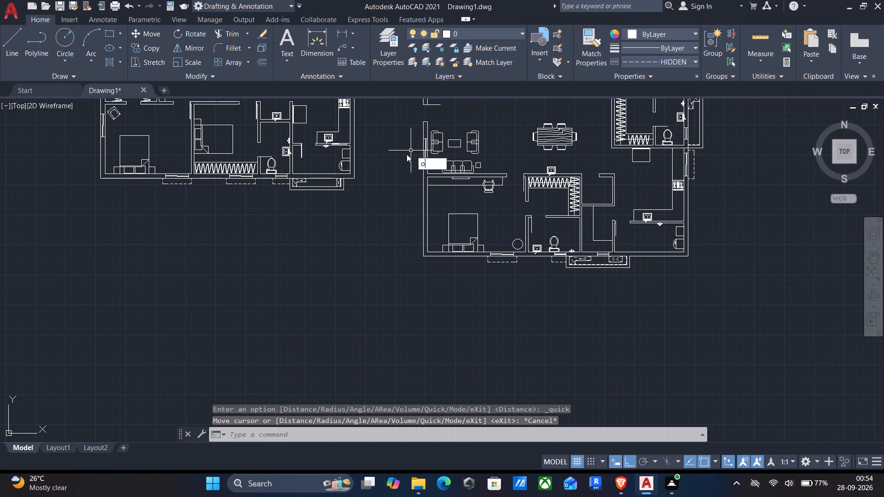
key(Return)
scroll(422, 173, up, 2)
click(422, 184)
click(387, 204)
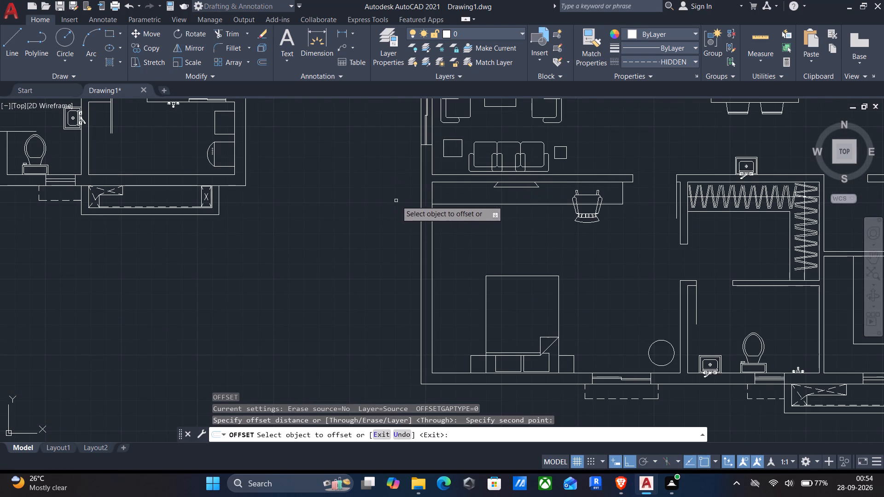
click(422, 197)
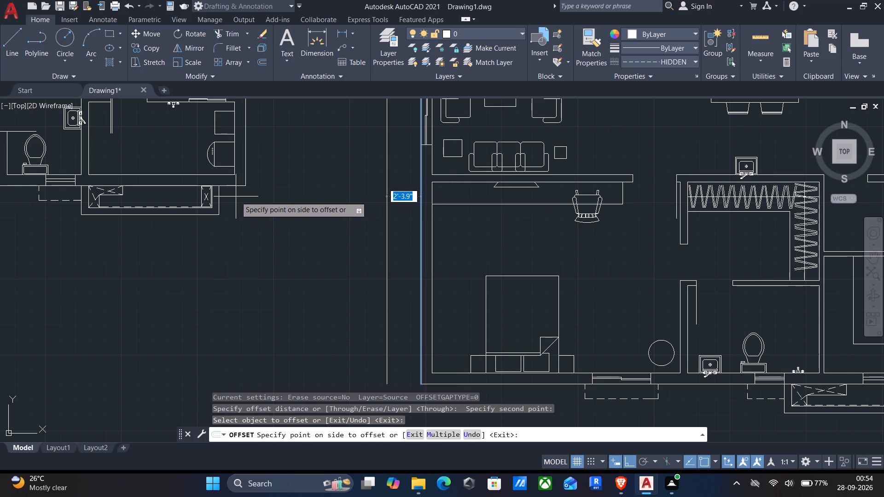
key(6)
text(6")
key(Return)
scroll(247, 221, down, 1)
middle_drag(248, 225, 322, 227)
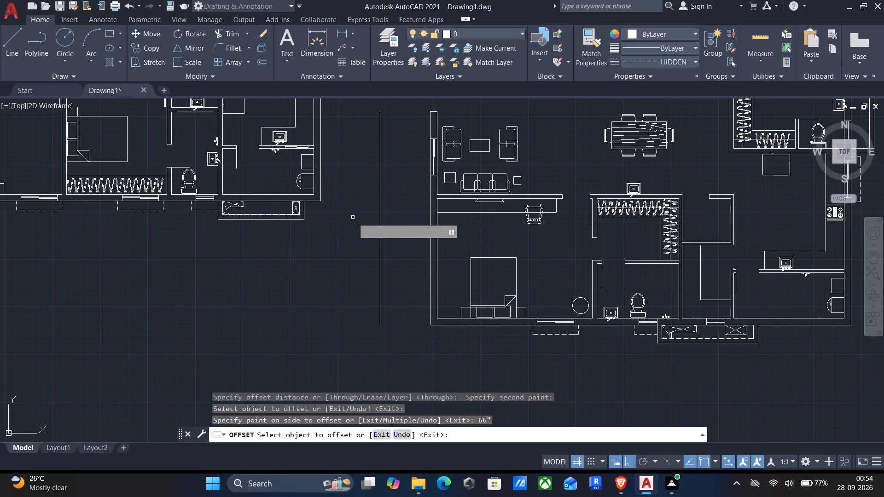
Offset the new line in the gap 9" further west to form a wall thickness.
click(378, 220)
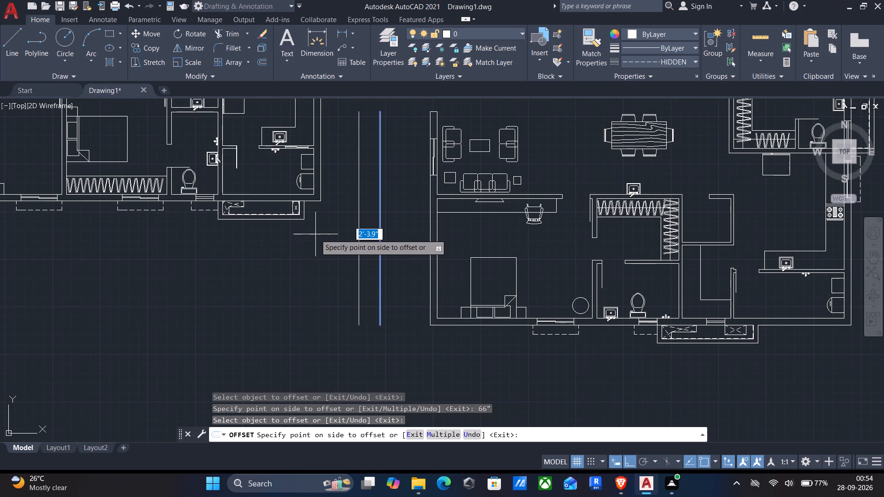
key(9)
key(shift+quotedbl)
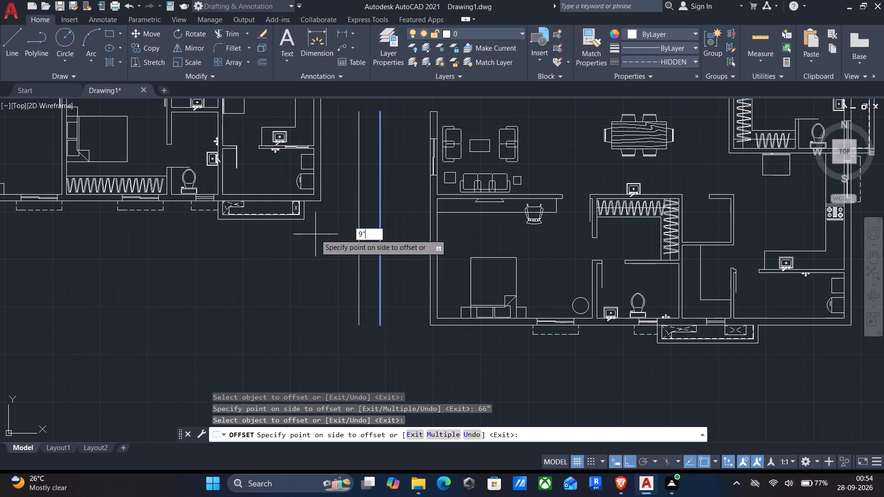
key(Return)
middle_drag(338, 252, 362, 229)
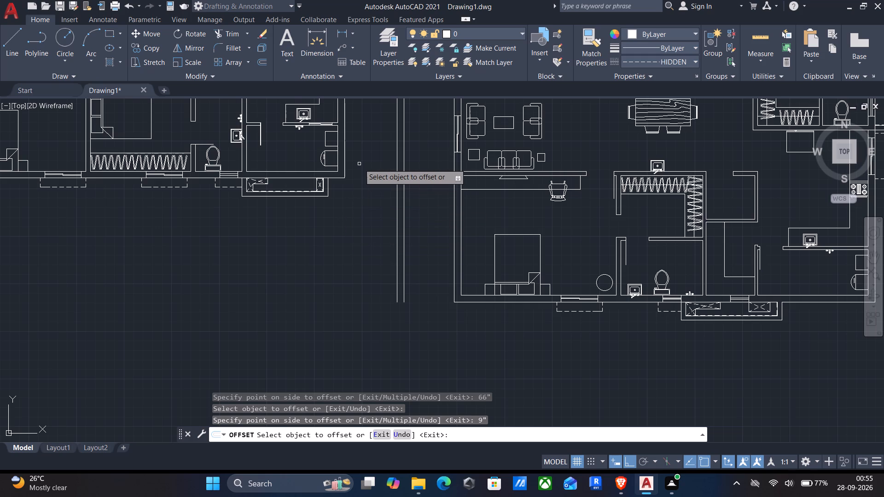
key(Escape)
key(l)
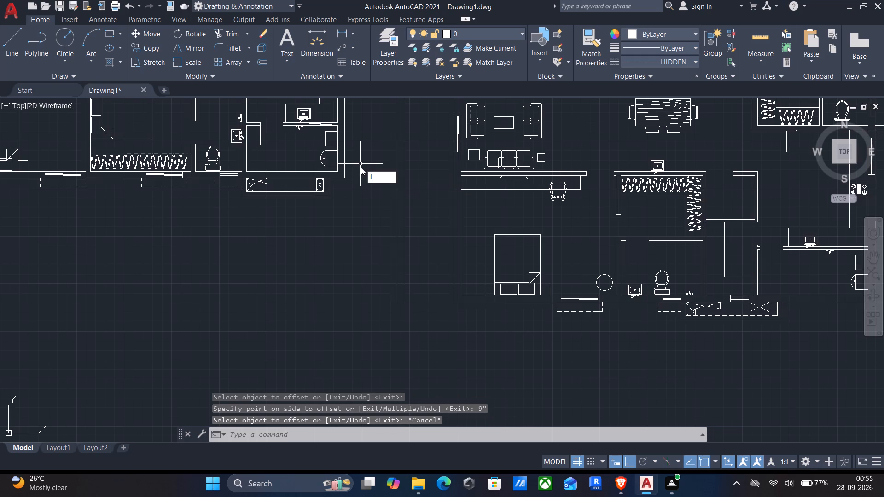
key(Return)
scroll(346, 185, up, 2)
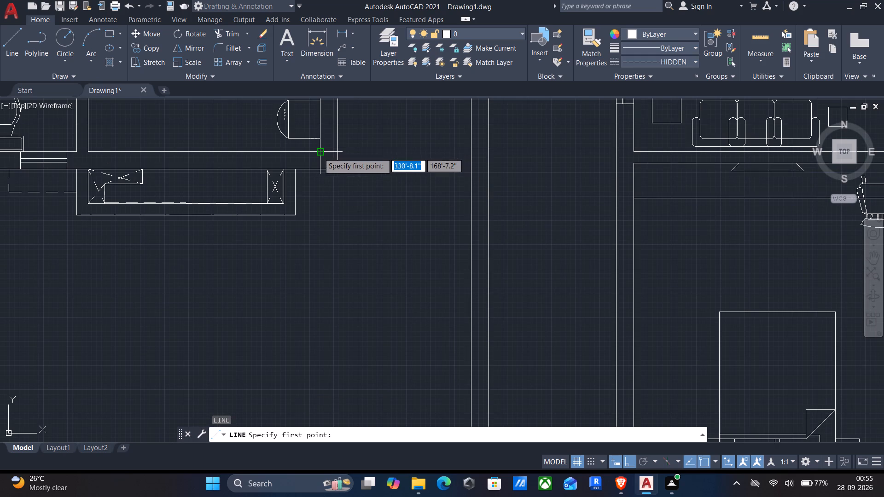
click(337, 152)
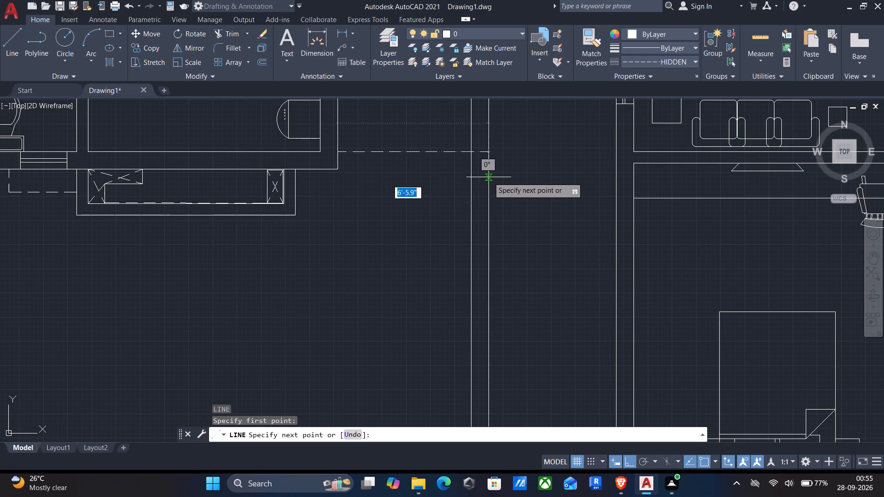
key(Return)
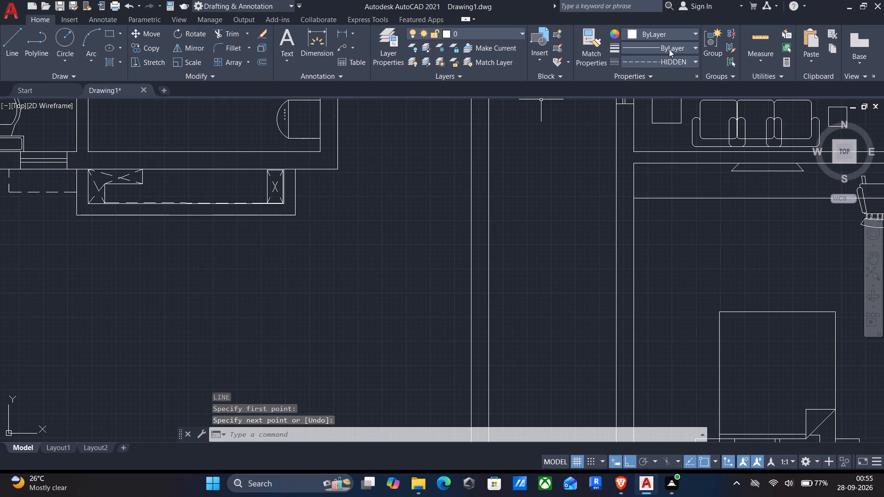
Set the current linetype to ByLayer.
click(673, 58)
click(642, 79)
Draw two horizontal lines extending both faces of the west unit's south wall east to the gap wall's outer line, about 6'-6" long.
key(Return)
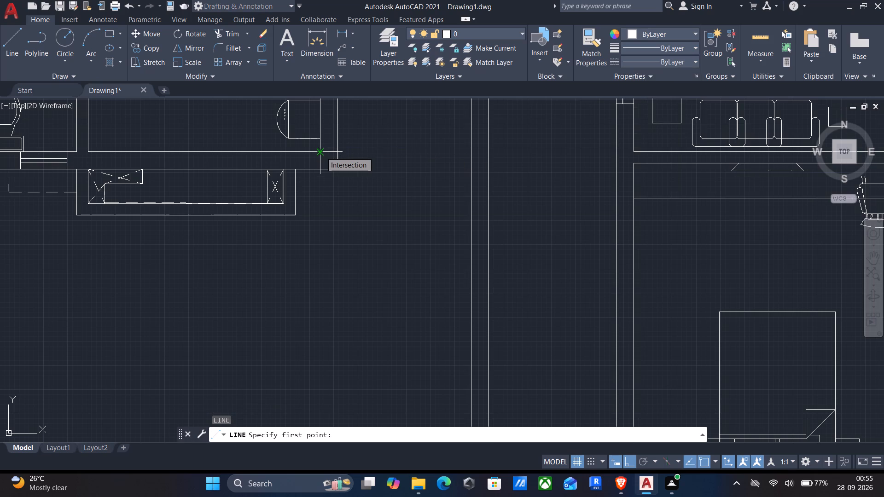
click(340, 156)
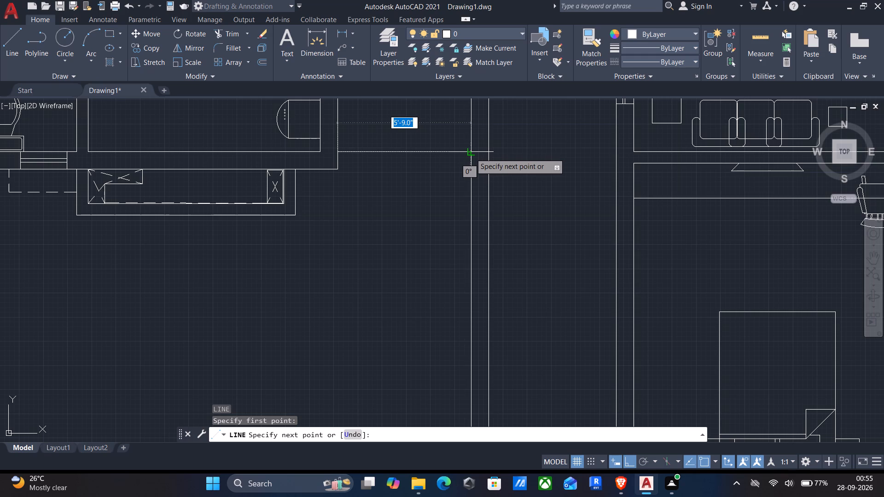
click(488, 150)
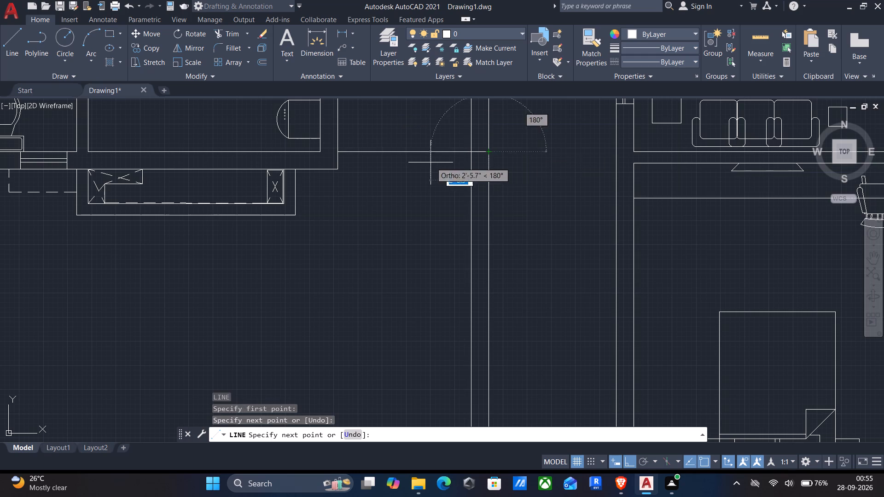
key(Return)
key(Return)
click(339, 168)
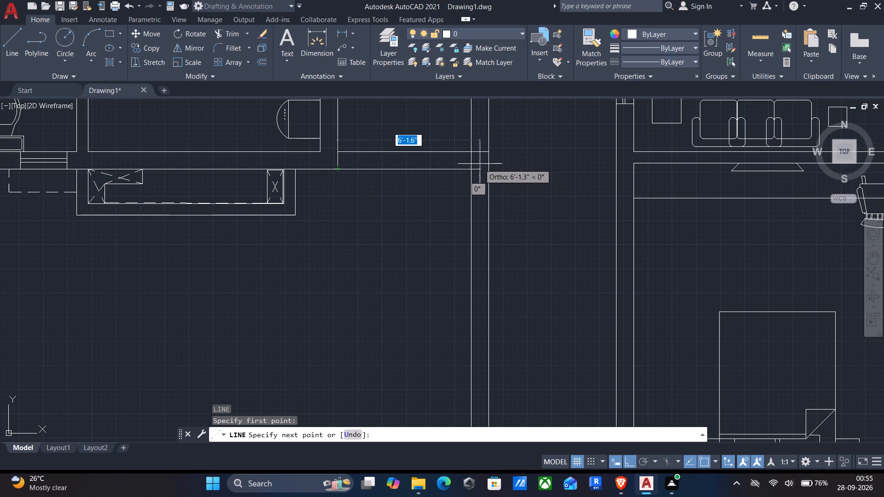
click(486, 167)
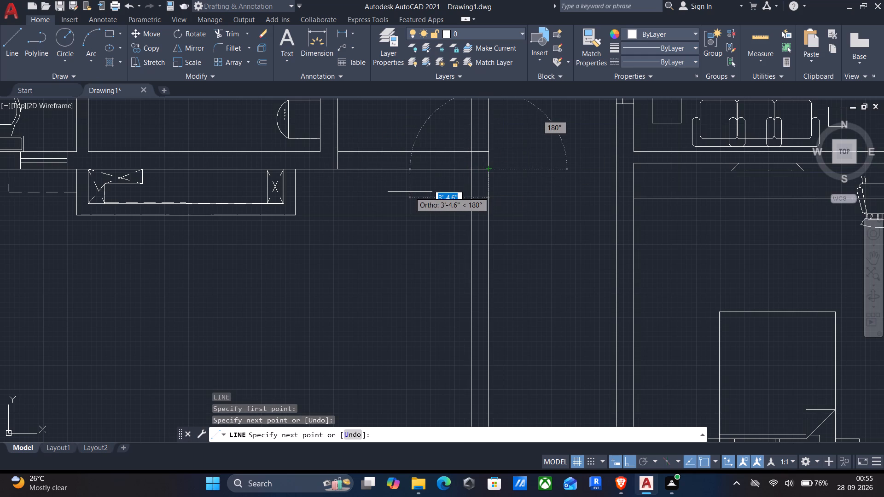
key(Return)
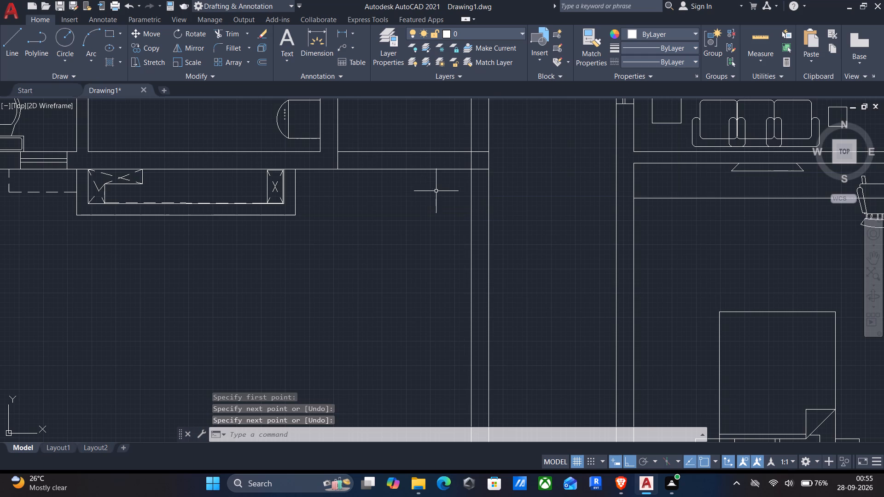
Draw a horizontal line about 5'-9" long from the west unit's outer east wall to the gap wall, slightly north of the utility room wall.
middle_drag(429, 200, 416, 230)
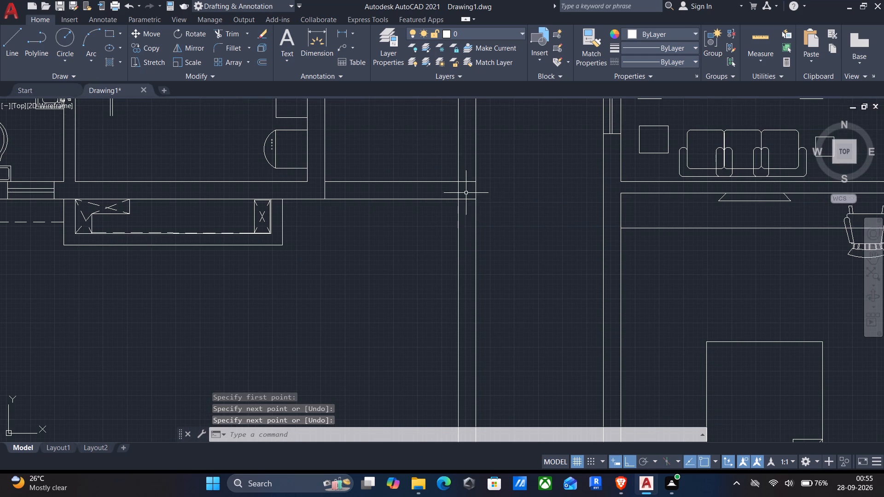
middle_drag(468, 212, 462, 283)
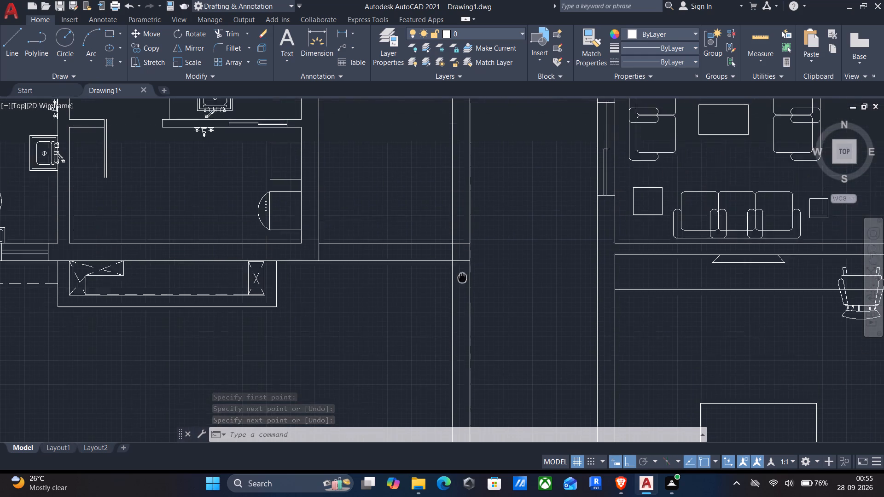
middle_drag(462, 283, 462, 293)
scroll(464, 295, down, 1)
middle_drag(461, 251, 456, 267)
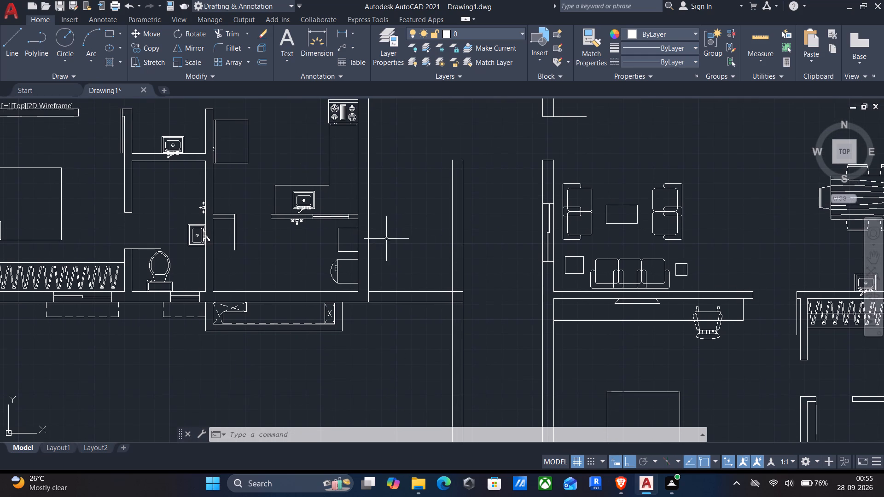
scroll(364, 219, up, 1)
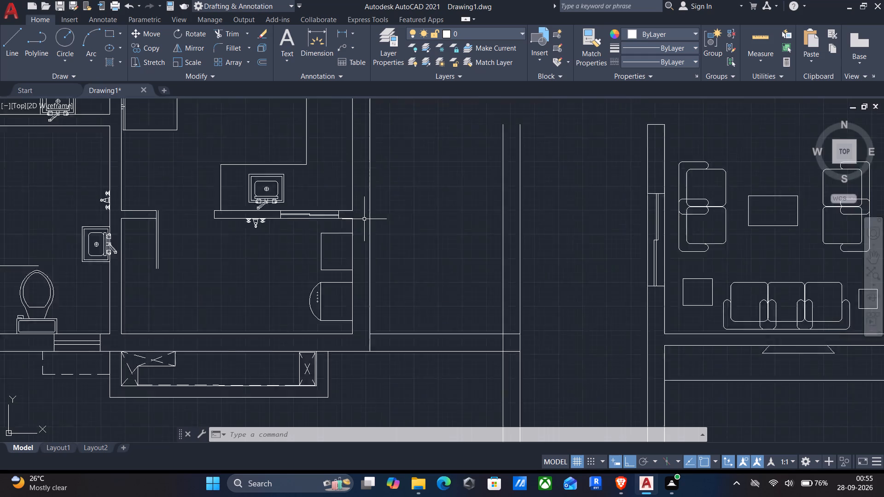
scroll(364, 219, up, 1)
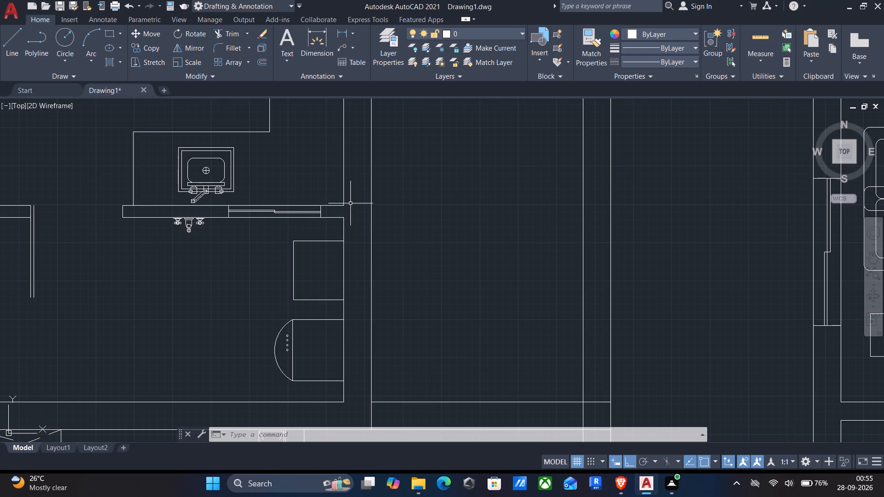
key(Return)
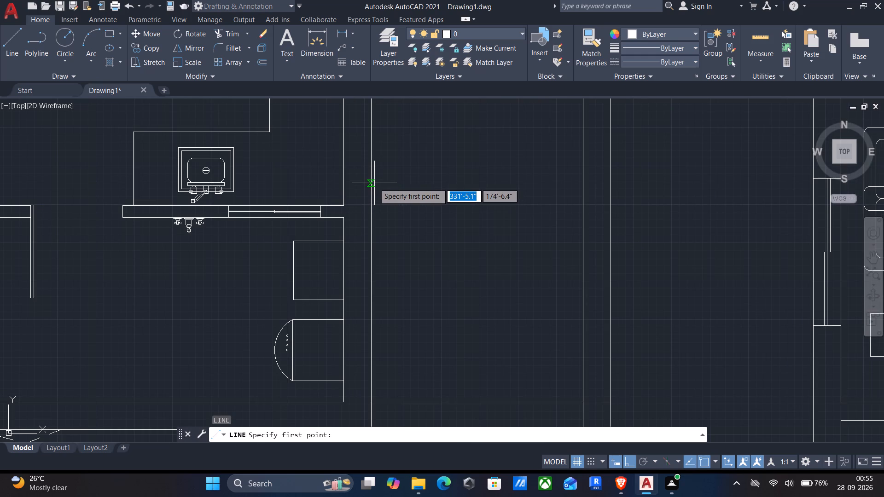
click(374, 183)
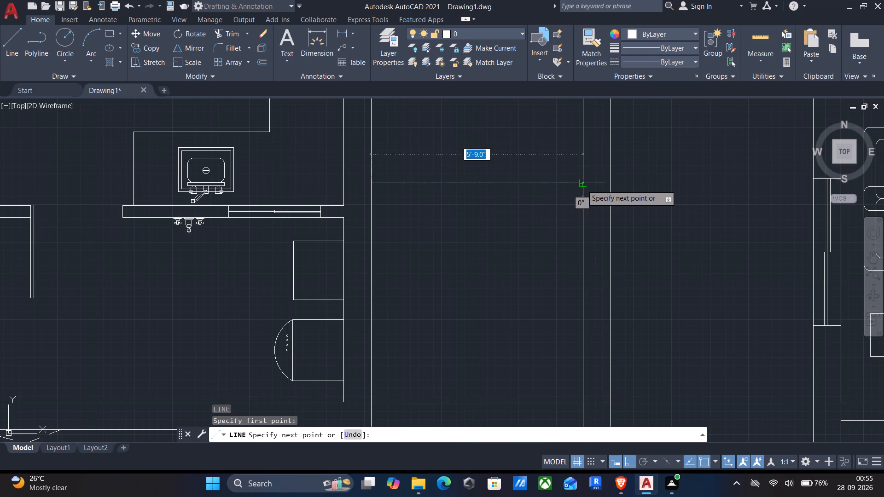
click(582, 185)
key(Return)
Draw a second horizontal line about 5'-10" long further north, from the west unit's outer east wall beside the kitchen counter.
middle_drag(549, 197, 535, 284)
scroll(535, 285, down, 1)
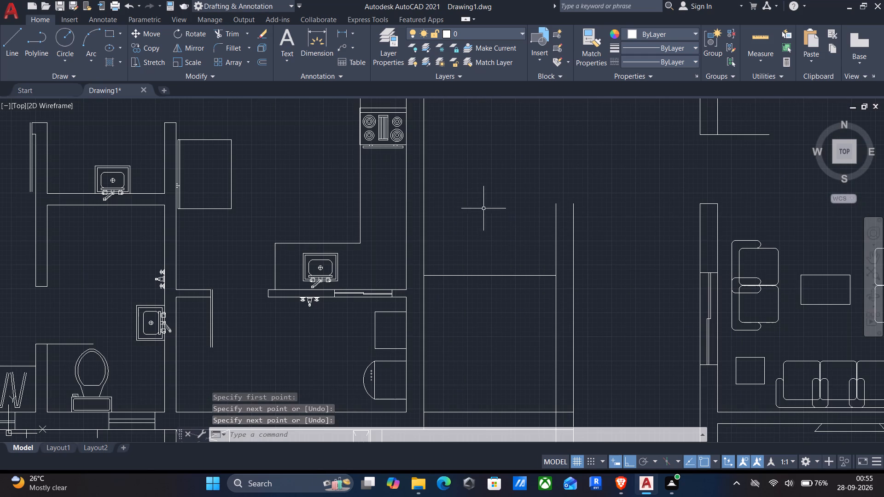
scroll(450, 224, down, 1)
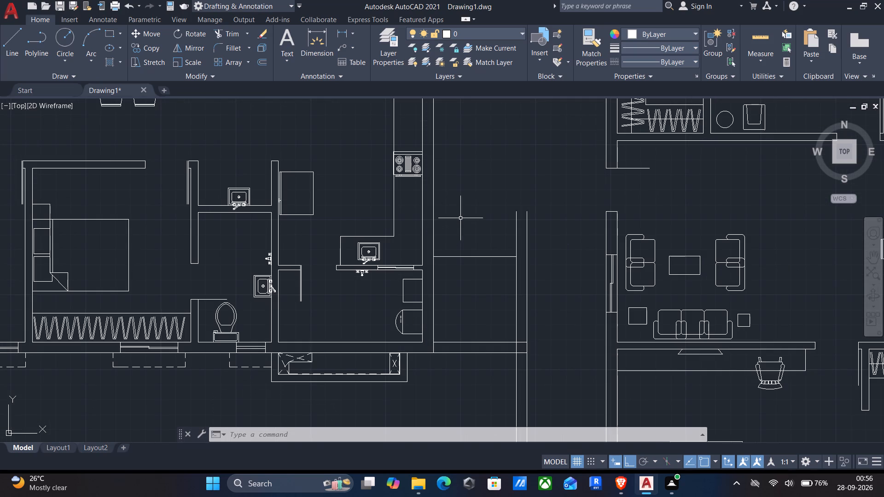
key(Return)
scroll(455, 202, up, 2)
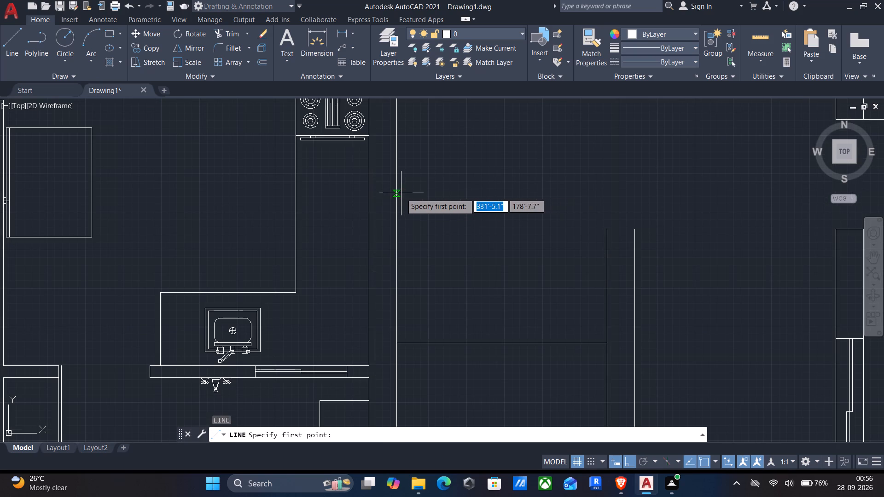
click(398, 197)
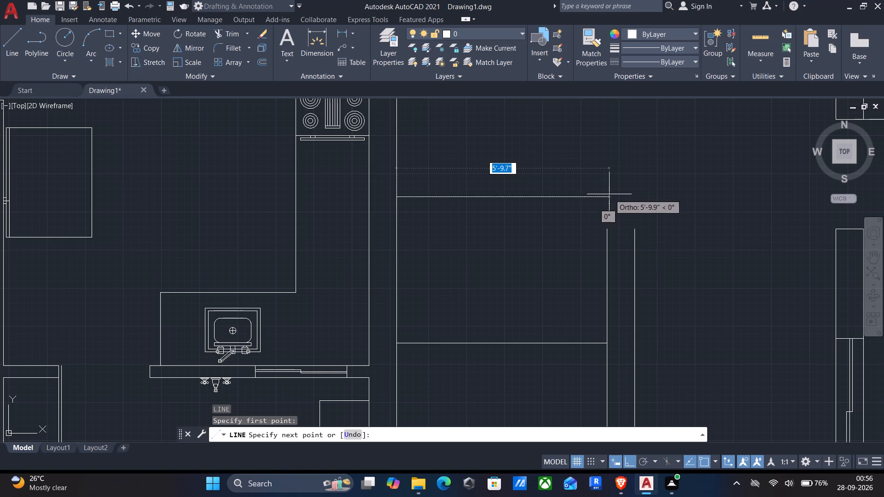
click(609, 194)
key(Return)
Offset the northern horizontal line in the gap 9" southward to form a wall thickness.
key(o)
key(Return)
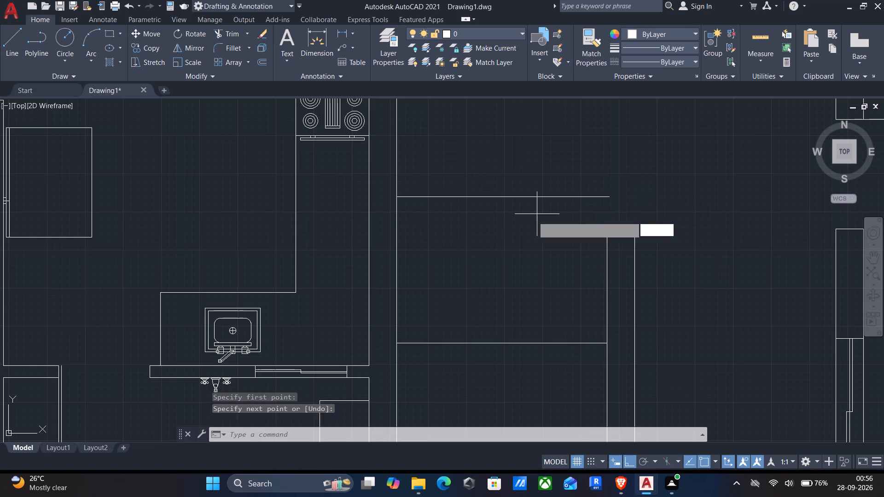
drag(528, 220, 528, 193)
click(528, 152)
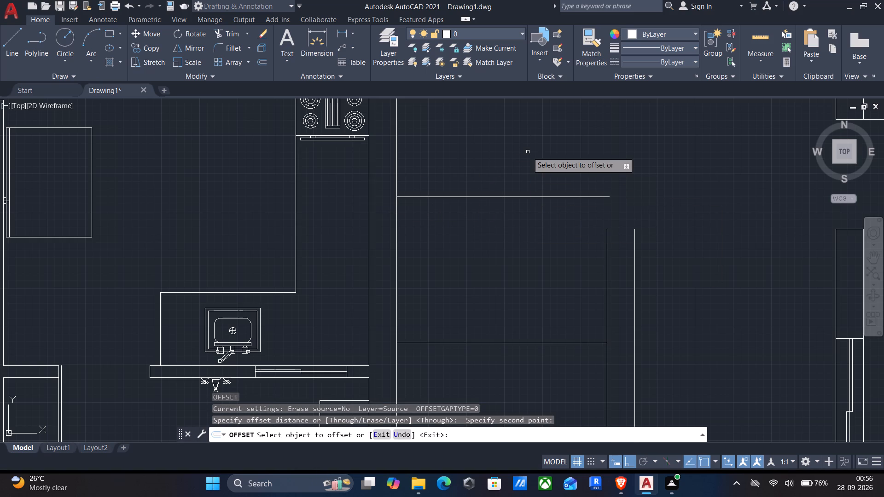
scroll(547, 162, down, 1)
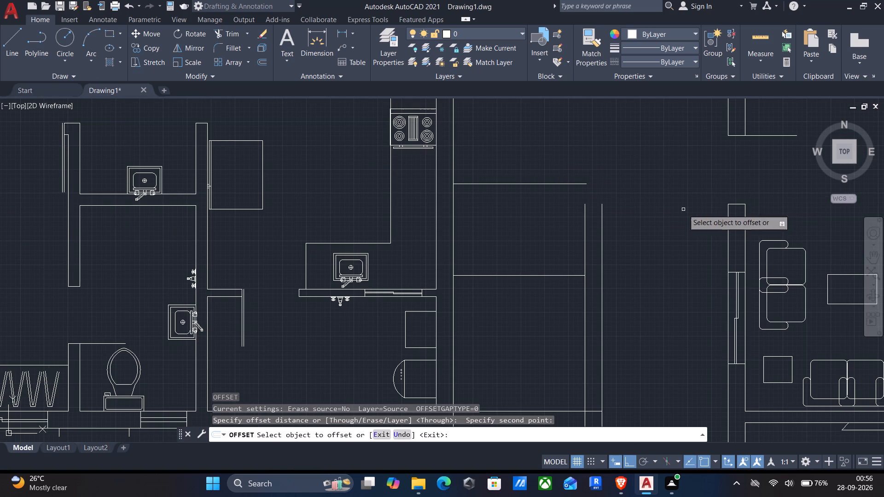
click(535, 184)
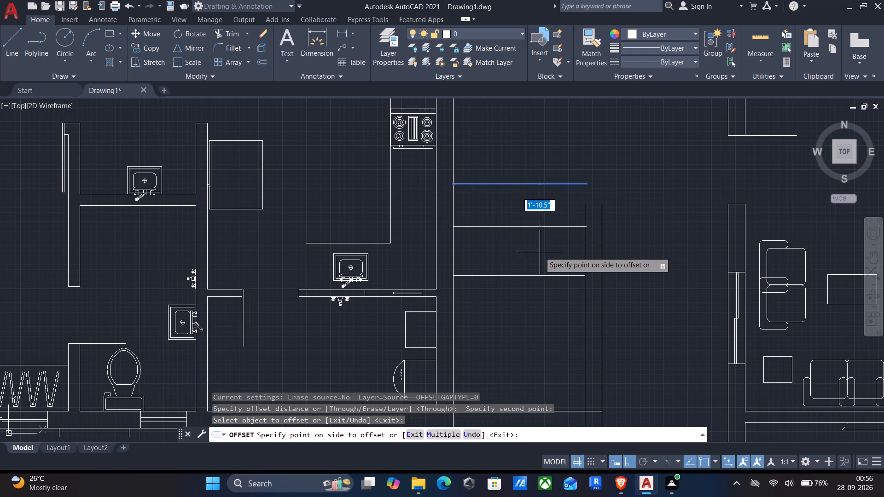
key(9)
key(shift+quotedbl)
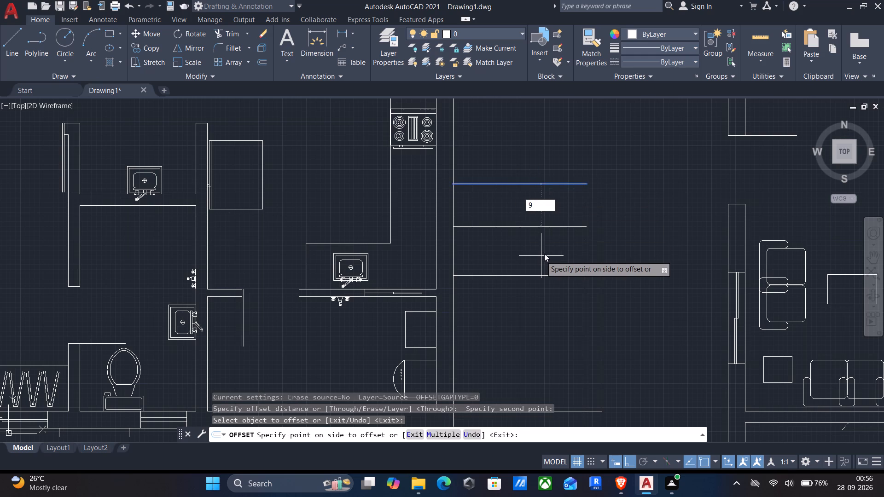
key(Return)
Offset the lower horizontal line beside the kitchen sink 6" southward to form a partition.
click(520, 275)
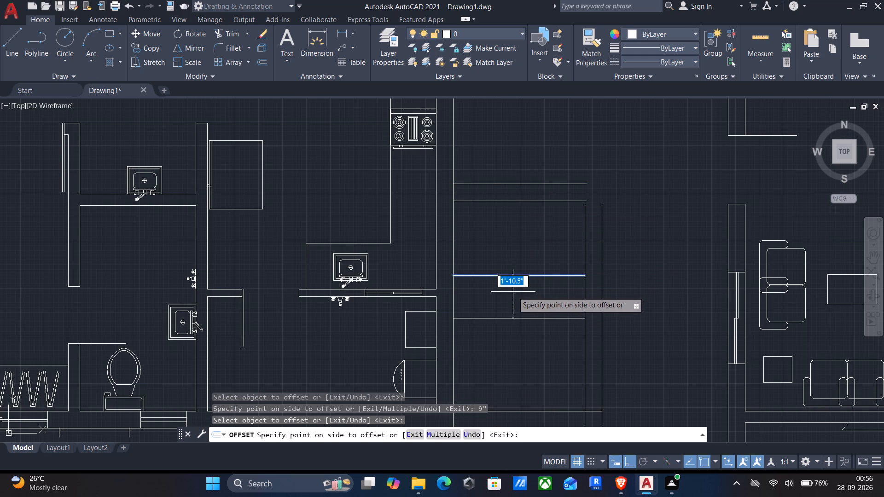
text(6")
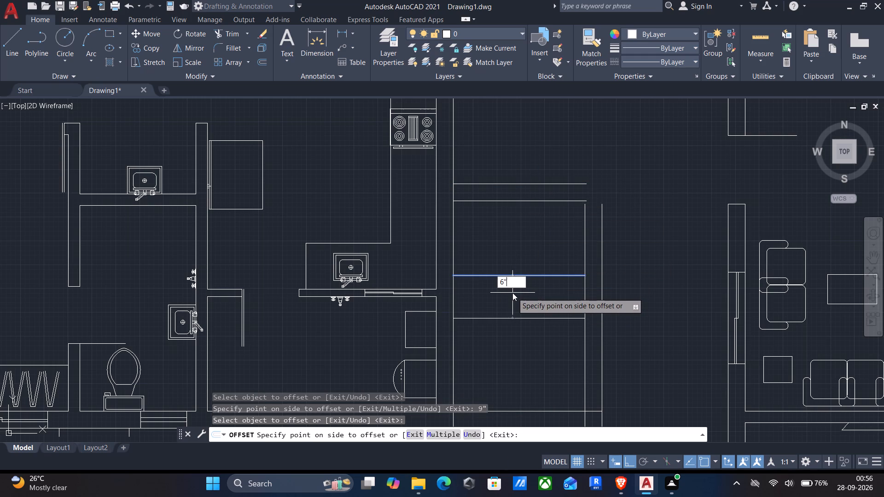
key(Return)
middle_drag(527, 280, 523, 249)
middle_drag(527, 269, 523, 251)
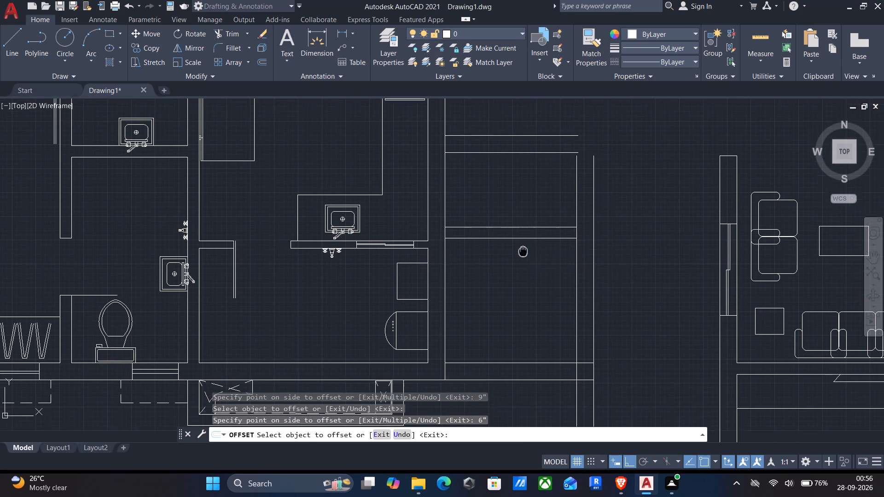
middle_drag(523, 251, 523, 251)
middle_drag(518, 292, 517, 276)
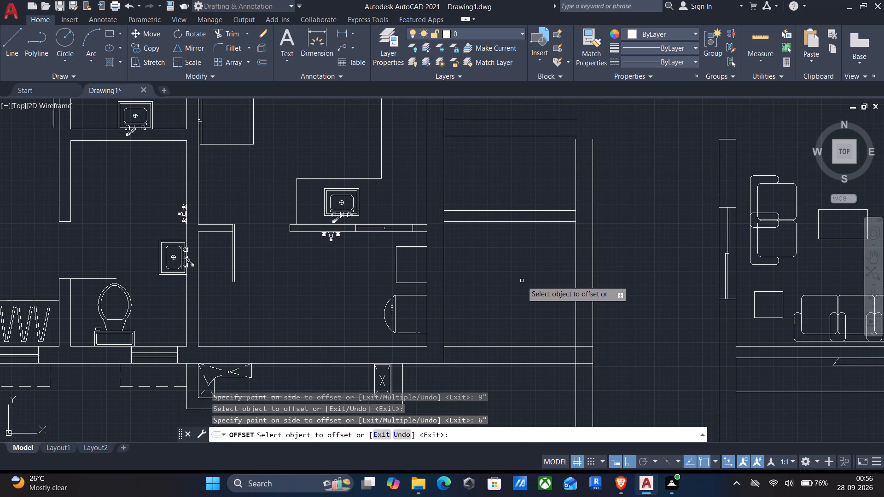
key(Return)
Fillet the inner and outer line pairs with radius 0 to close the northeast corner of the gap enclosure's 9" walls.
key(f)
key(Return)
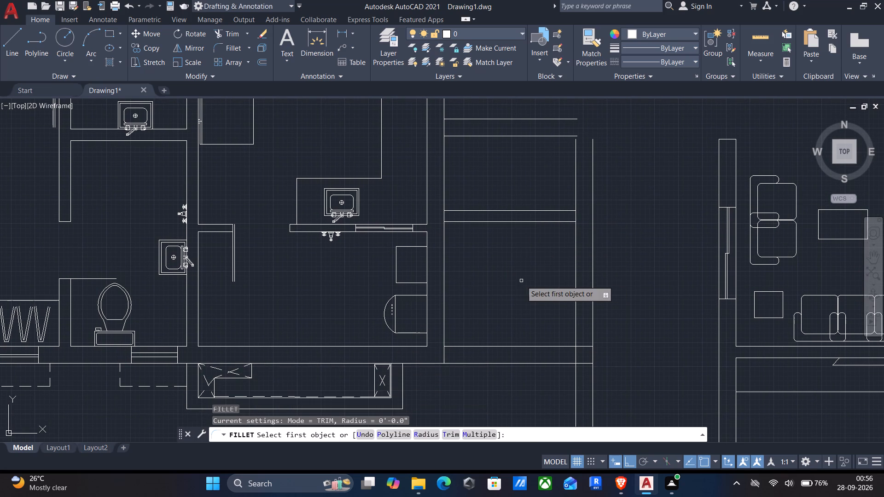
click(575, 170)
click(539, 137)
key(Return)
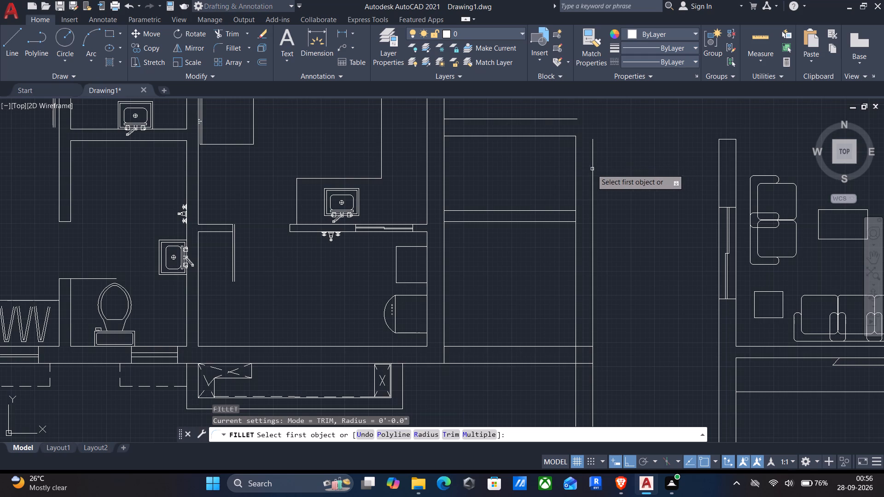
click(592, 165)
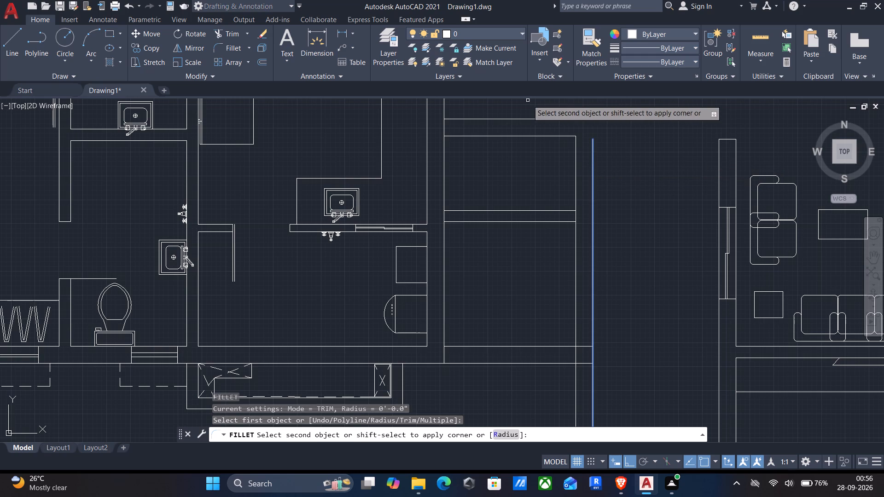
click(519, 120)
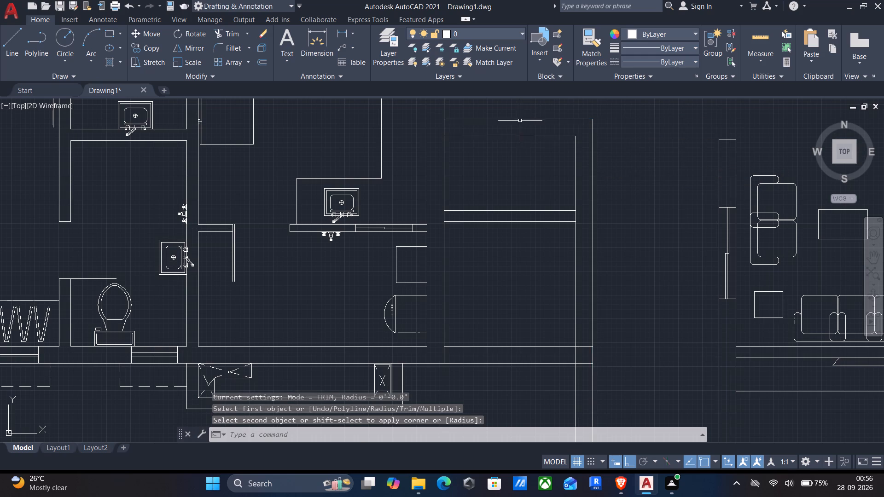
Trim the inner east wall line of the gap enclosure between the two lines of the 6" partition.
middle_drag(529, 133, 559, 121)
text(tr)
key(Return)
scroll(600, 203, up, 2)
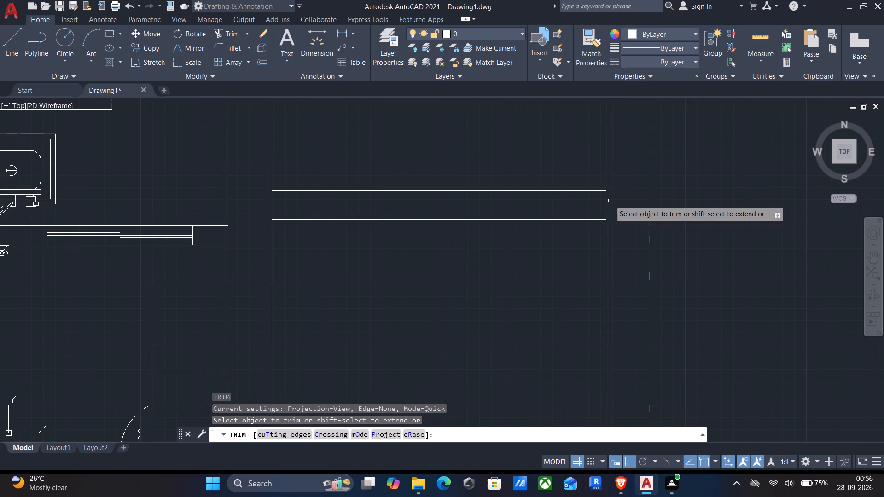
drag(610, 201, 591, 198)
scroll(575, 176, down, 1)
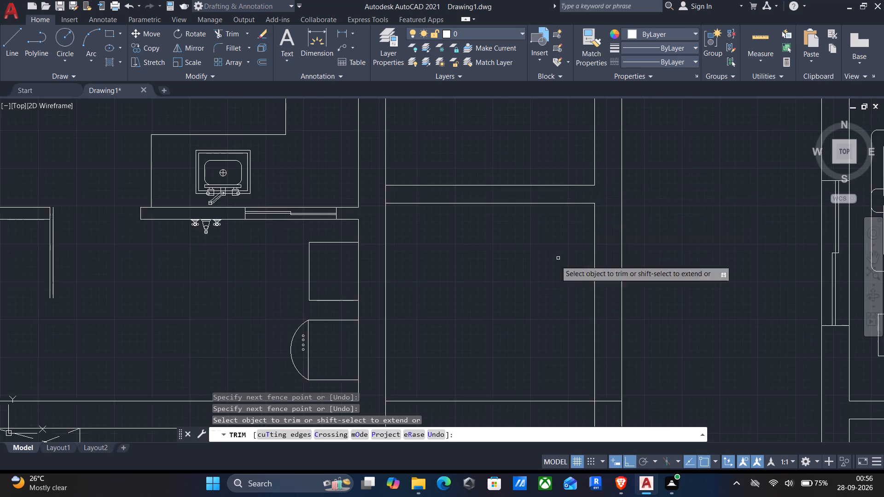
Trim the overlapping wall lines at the gap enclosure's southeast corner so the south and east 9" walls join openly.
middle_drag(541, 277, 566, 115)
scroll(640, 239, up, 1)
drag(637, 213, 617, 249)
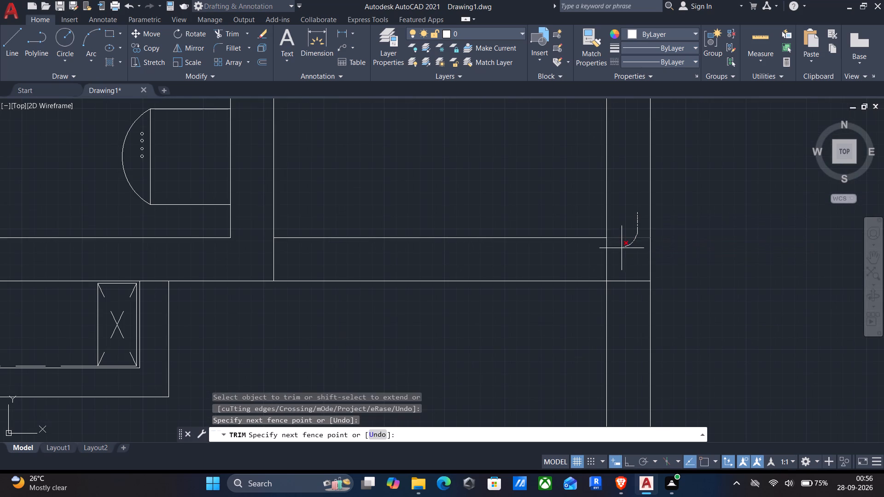
drag(617, 249, 562, 260)
scroll(597, 269, down, 1)
middle_drag(619, 292, 620, 268)
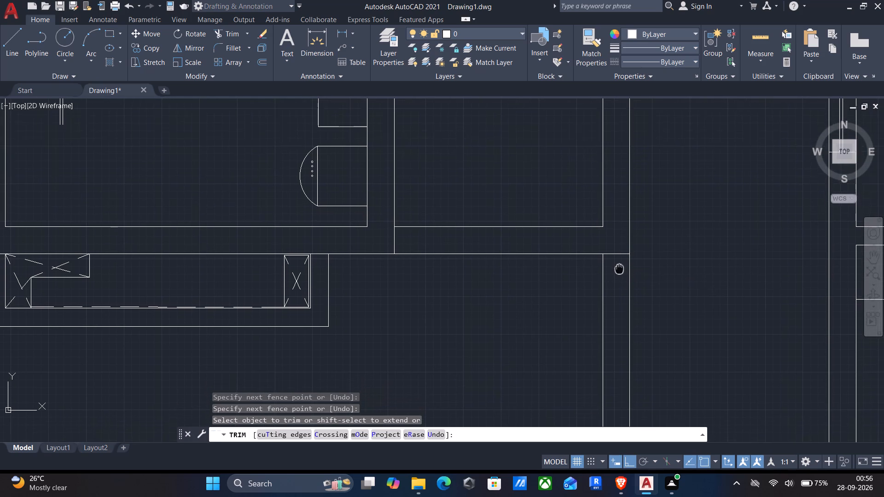
middle_drag(620, 268, 620, 266)
drag(618, 264, 616, 239)
scroll(596, 249, down, 1)
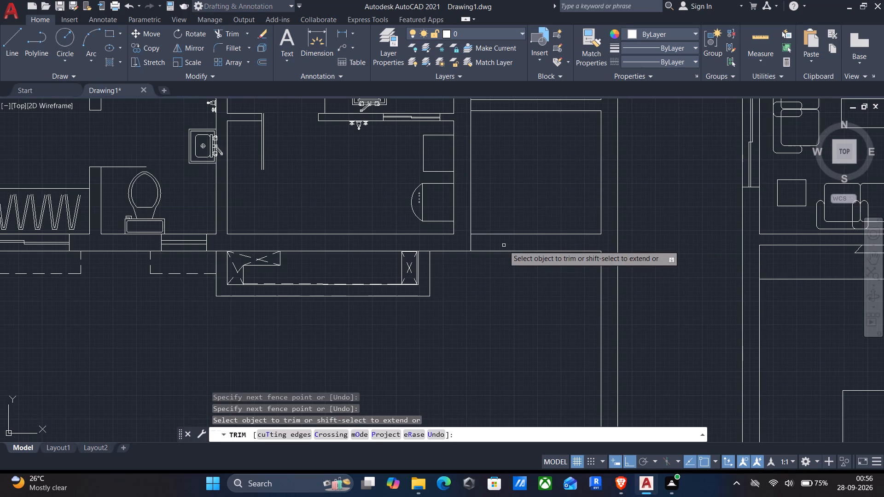
middle_drag(489, 244, 484, 350)
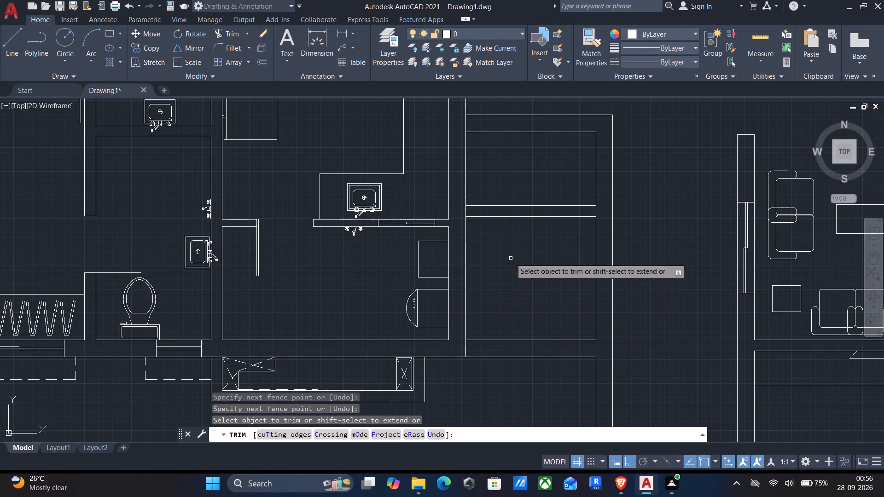
middle_drag(511, 259, 517, 255)
middle_drag(518, 286, 536, 259)
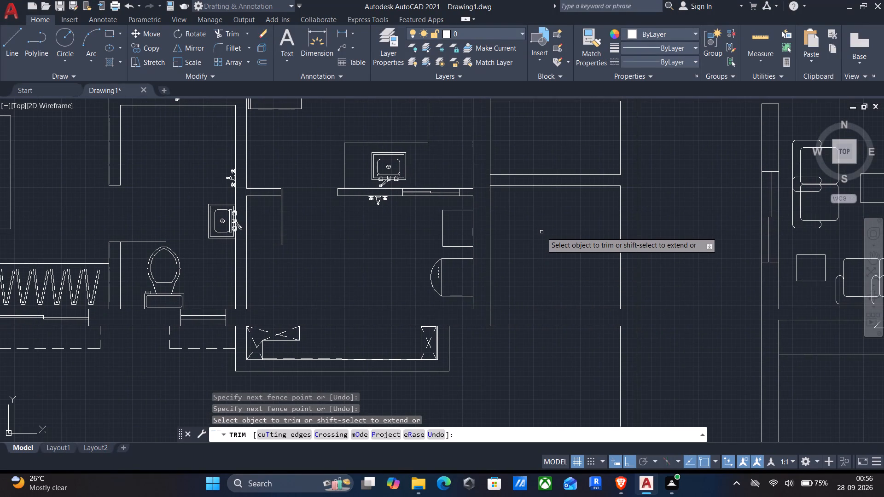
key(Return)
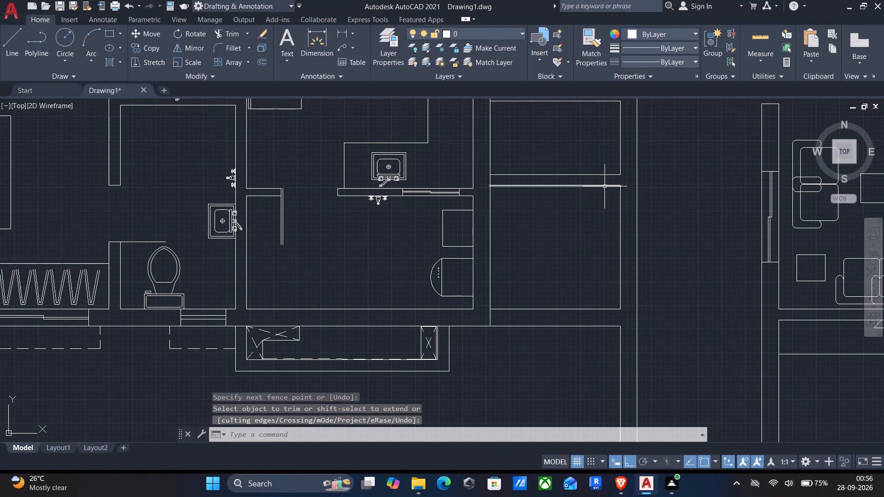
Draw a short horizontal line across the enclosure's 9" east wall, continuing the partition's south line to the outer face.
key(l)
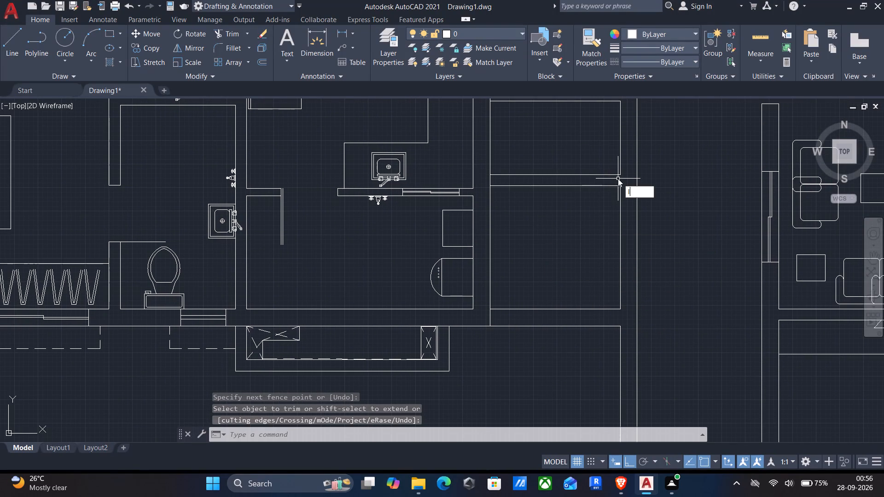
key(Return)
scroll(612, 187, up, 2)
click(622, 185)
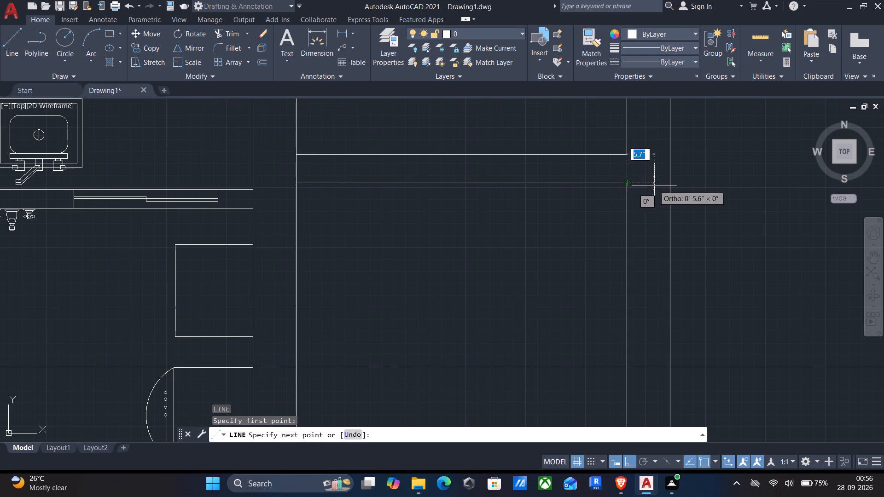
click(669, 184)
key(Return)
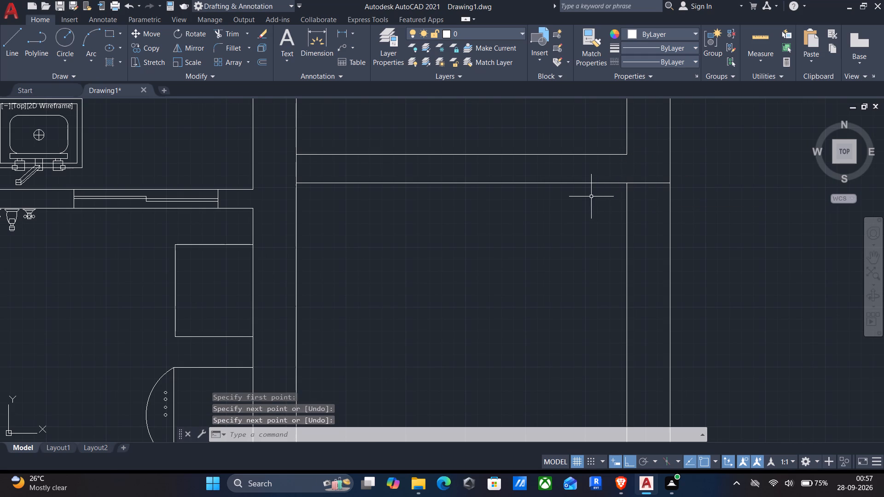
Draw a short vertical line across the 6" partition from the midpoint of its north line to its south line.
middle_drag(580, 211, 594, 272)
key(Return)
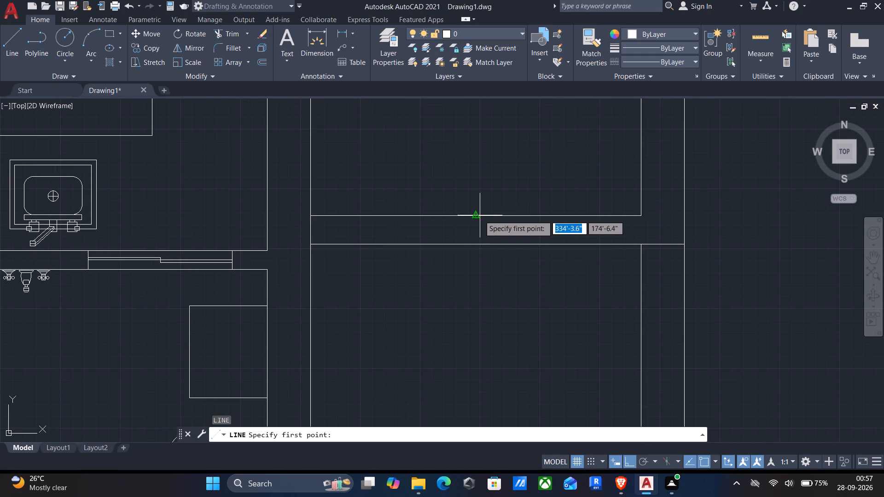
click(473, 216)
scroll(473, 216, up, 2)
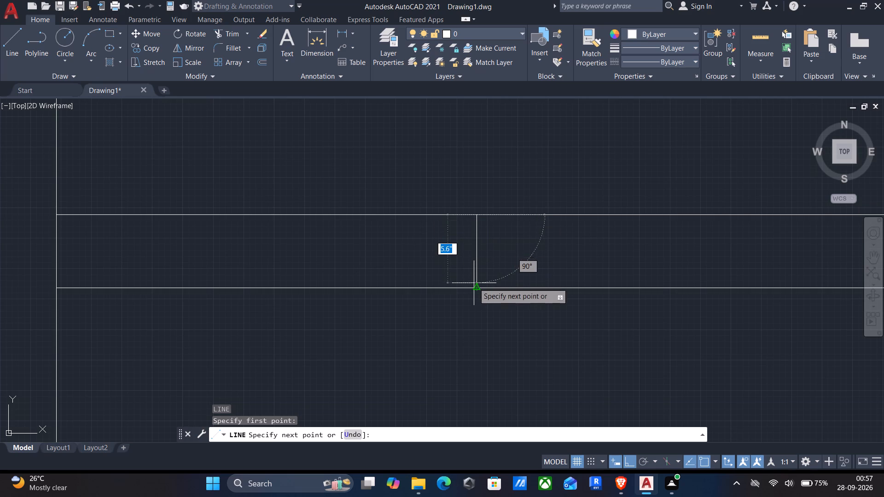
click(476, 290)
key(Return)
scroll(487, 283, down, 2)
middle_drag(514, 292, 502, 179)
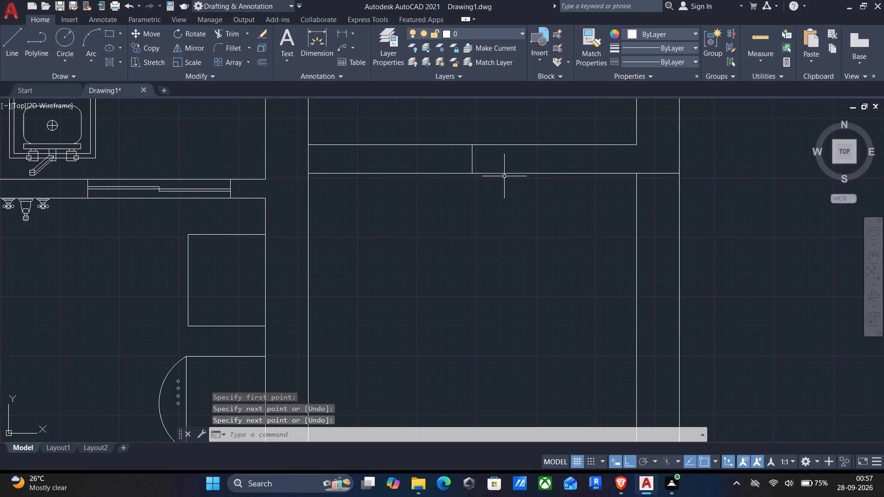
Offset the short line across the enclosure's east wall 2'6" southward to mark an opening.
key(o)
key(Return)
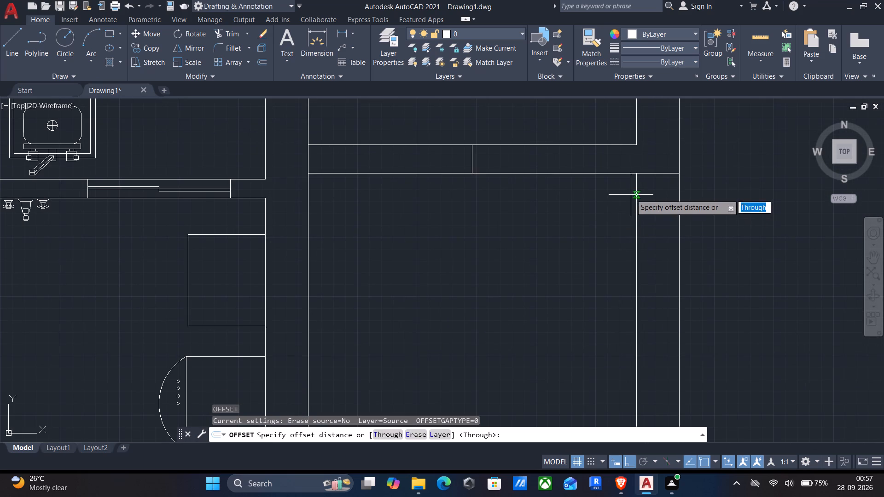
drag(657, 170, 657, 182)
click(657, 237)
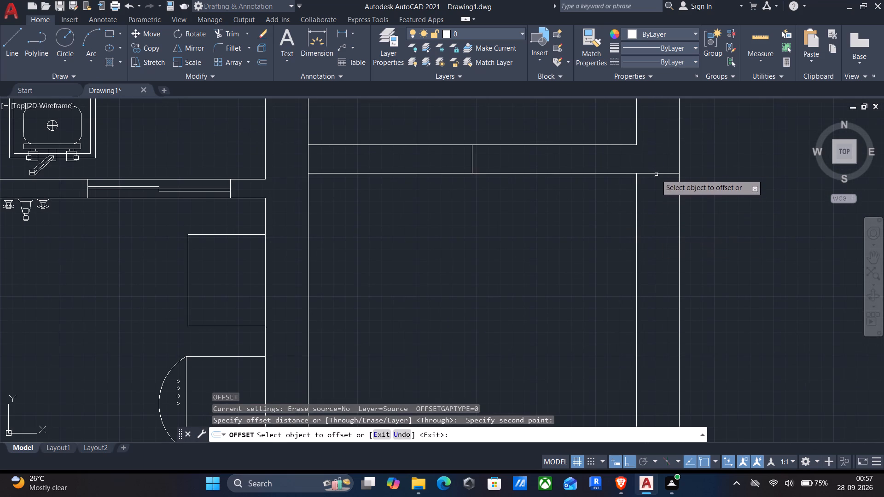
click(654, 173)
text(2')
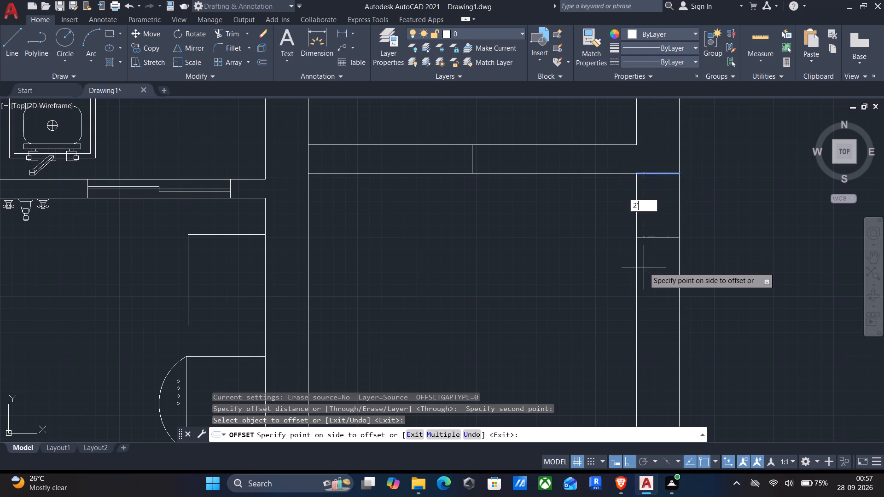
text(6")
key(Return)
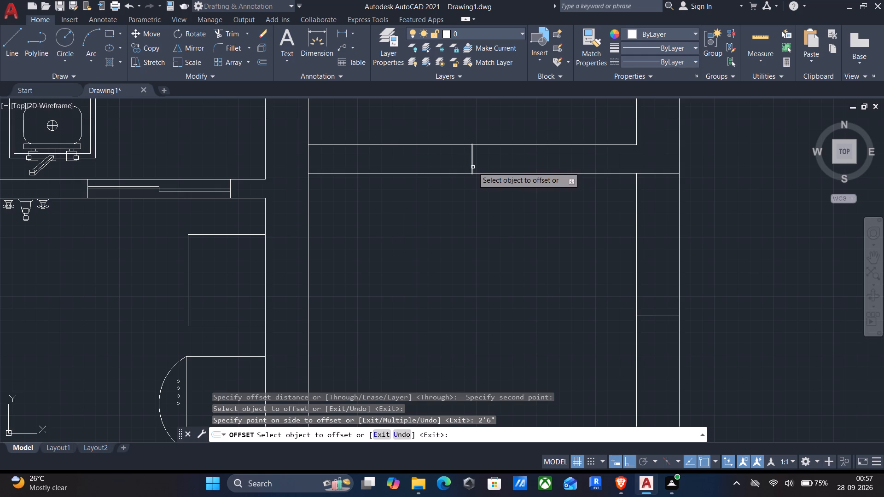
Offset the partition's middle line 1' to the west and 1' to the east to mark an opening.
click(473, 167)
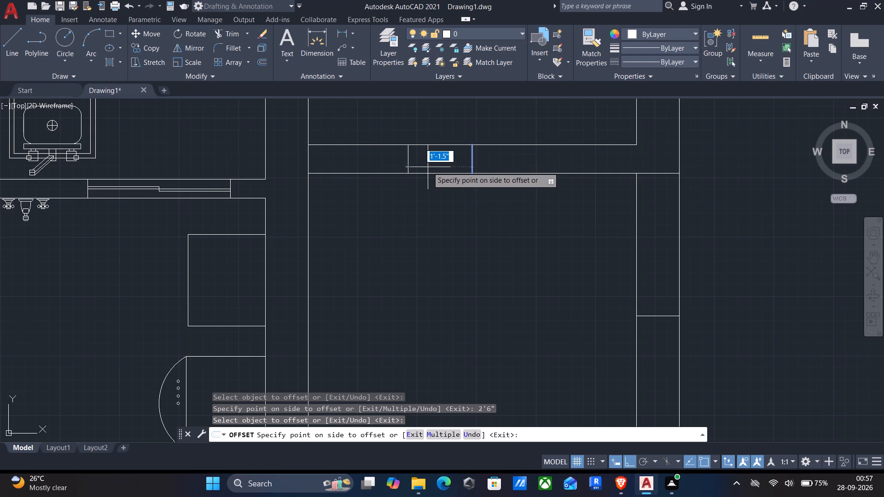
key(1)
key(apostrophe)
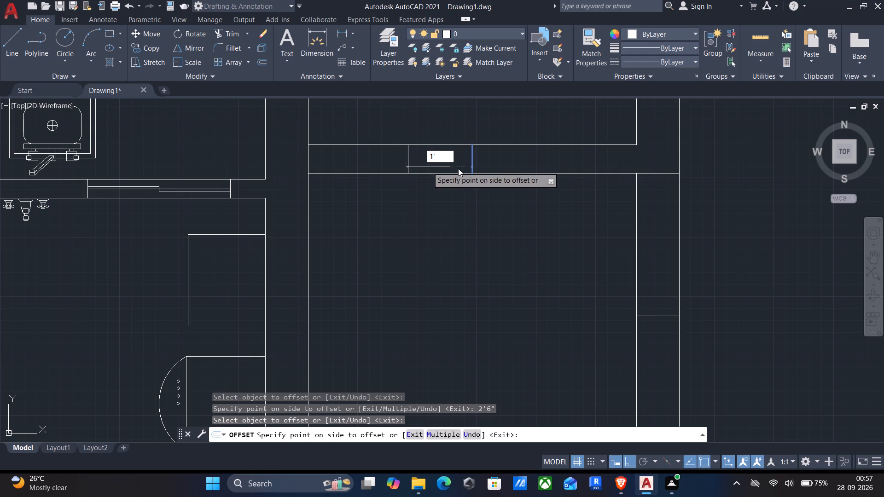
key(Return)
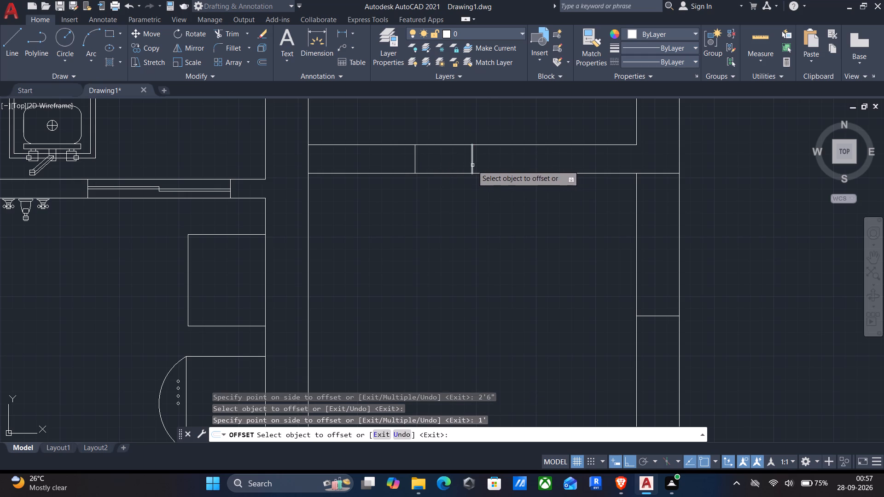
click(472, 165)
key(1)
key(apostrophe)
key(Return)
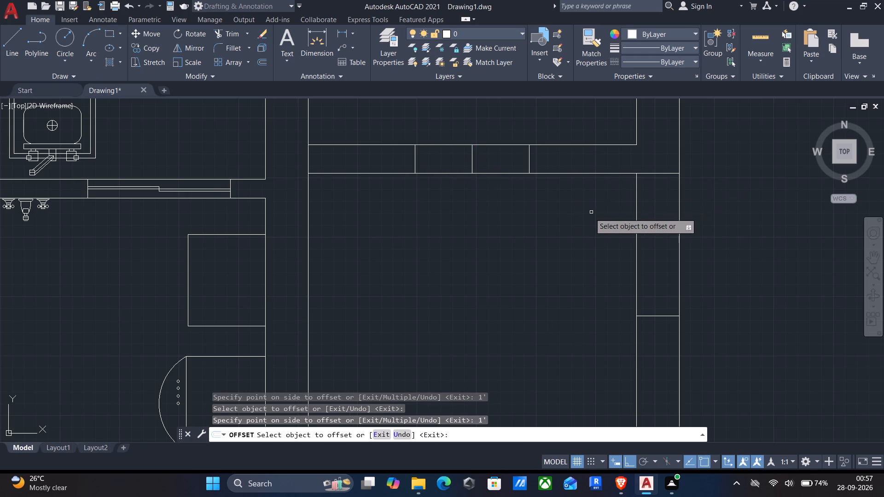
Examine the area south of the gap enclosure and the wall lines running between the two units.
scroll(555, 228, down, 1)
middle_drag(548, 233, 522, 141)
middle_drag(484, 233, 492, 179)
middle_drag(477, 252, 479, 150)
scroll(479, 148, down, 1)
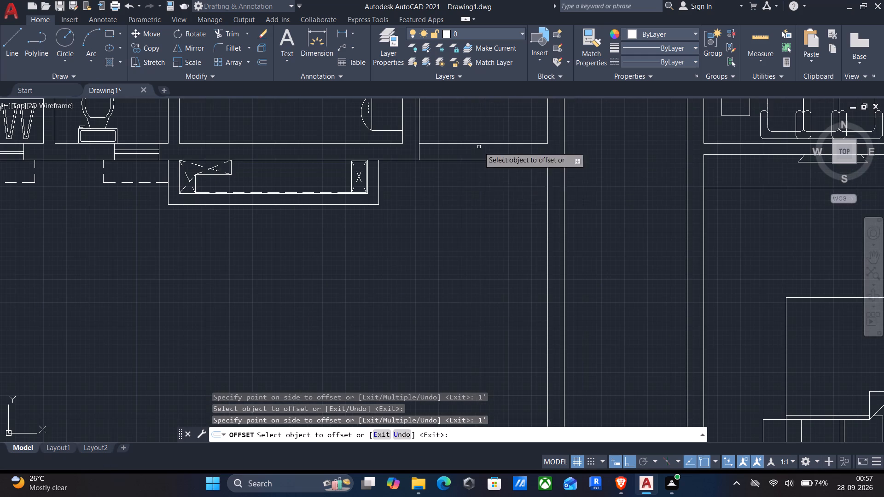
middle_drag(491, 207, 474, 196)
scroll(472, 201, down, 1)
middle_drag(461, 216, 445, 264)
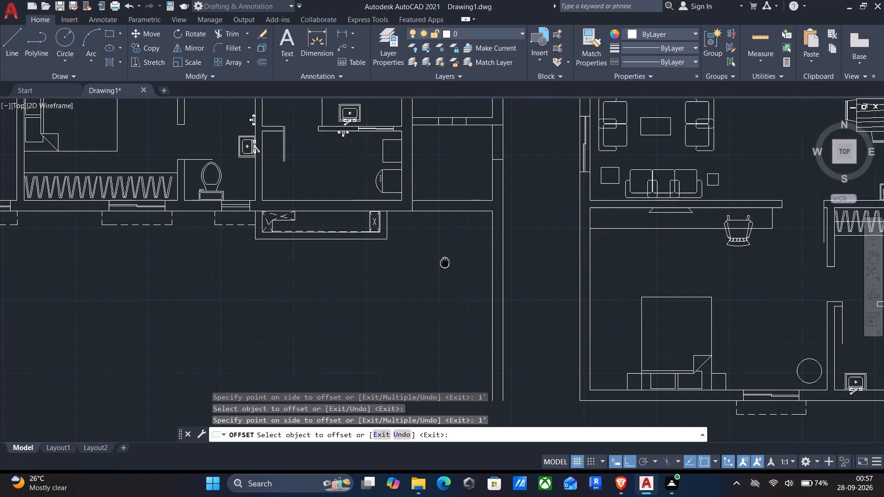
middle_drag(445, 264, 444, 266)
middle_drag(459, 248, 462, 290)
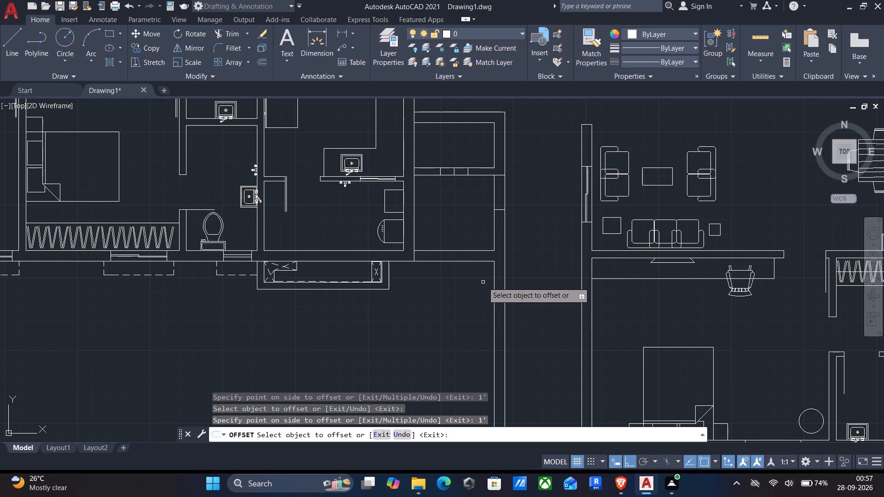
middle_drag(459, 284, 479, 266)
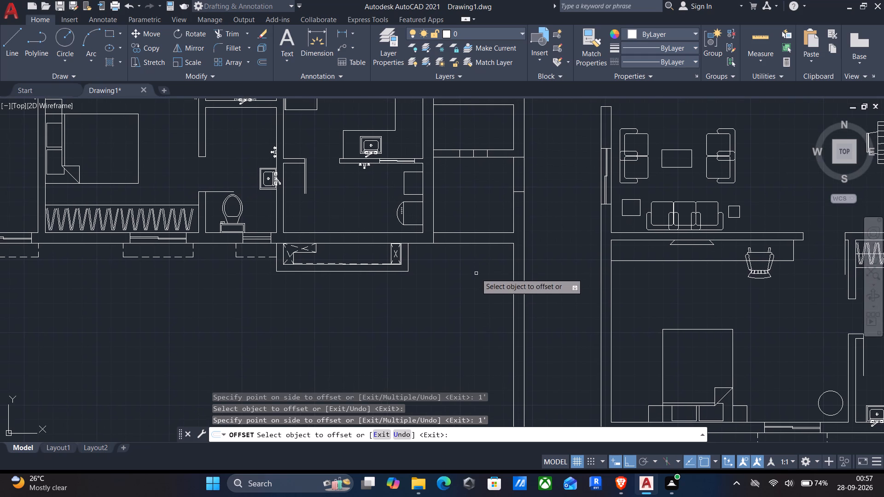
middle_drag(473, 288, 480, 285)
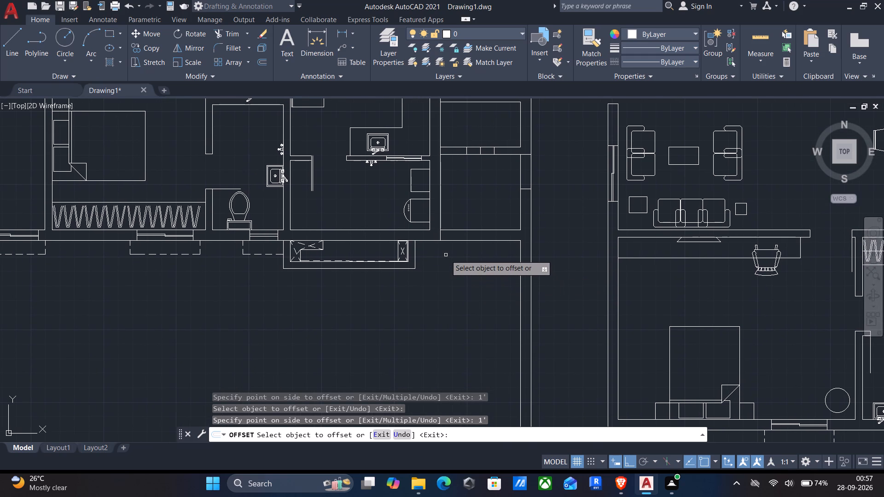
key(Escape)
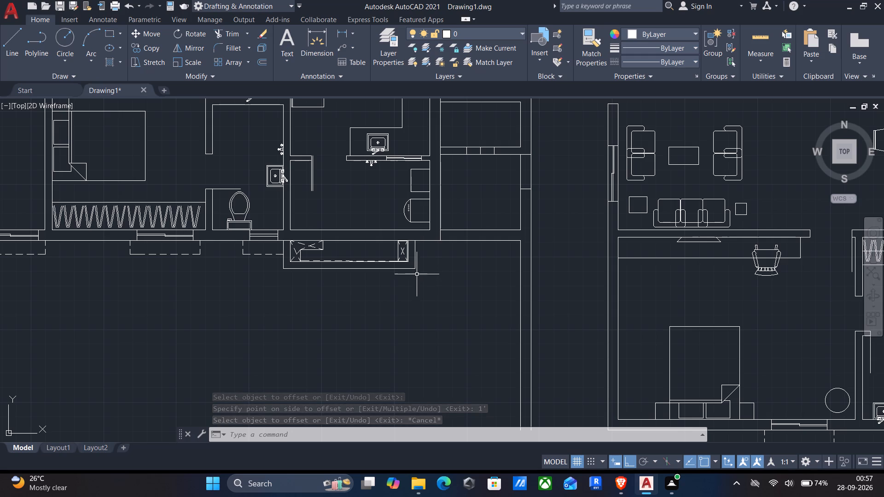
Draw a line south from the closet bay's south wall, aligned with its inner southeast corner, continuing about 8'1" east to the long wall.
key(l)
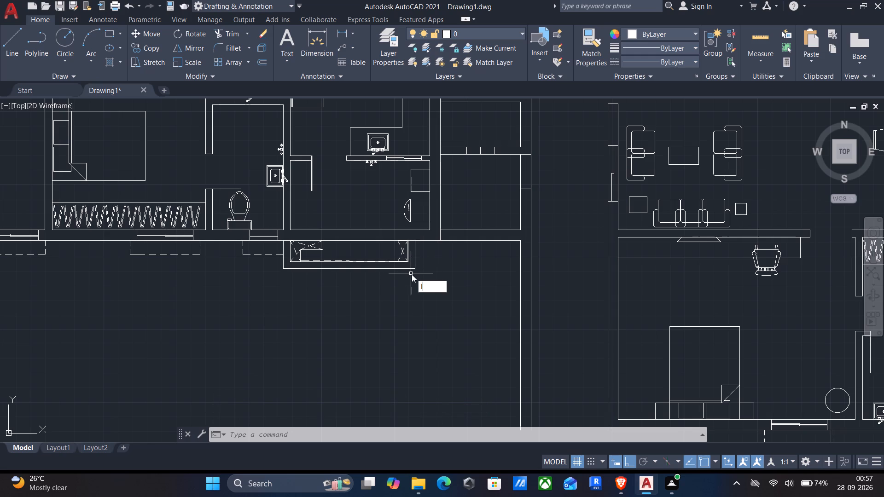
key(Return)
scroll(407, 279, up, 2)
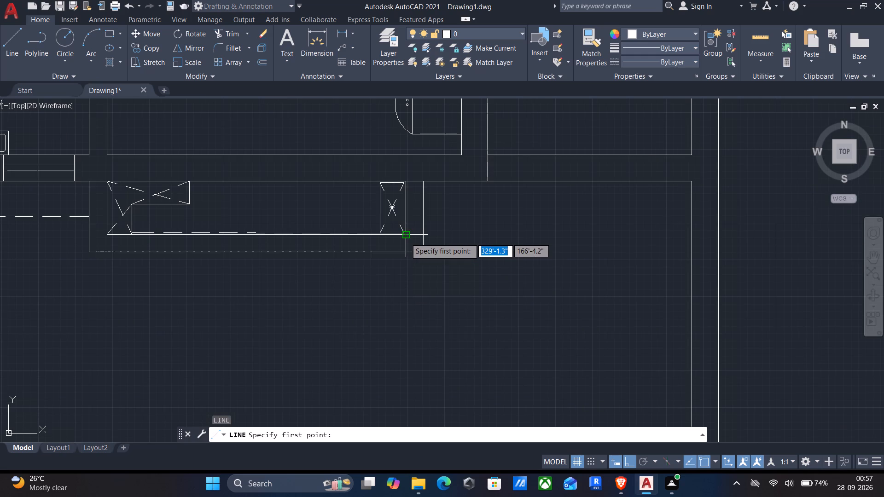
scroll(406, 238, up, 3)
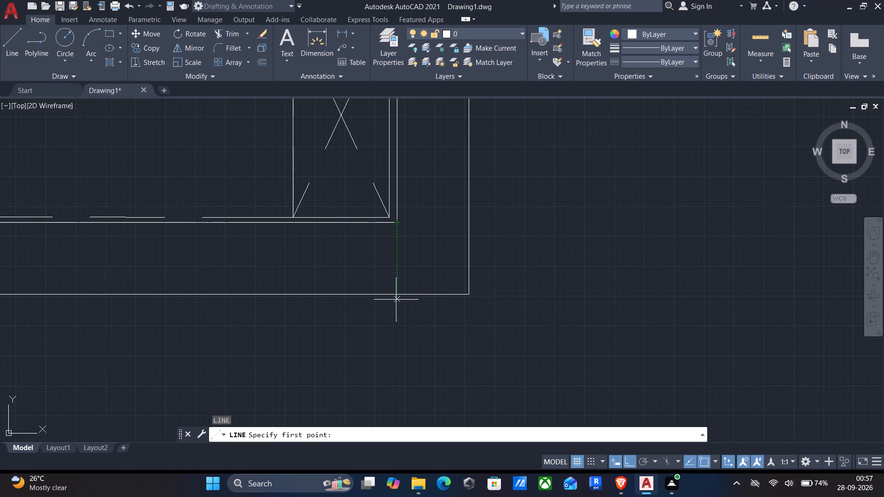
click(397, 297)
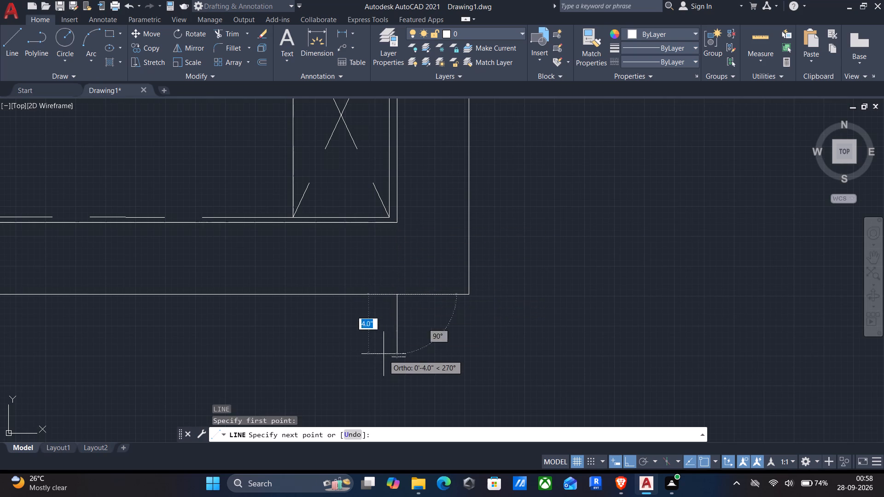
middle_drag(382, 362, 400, 237)
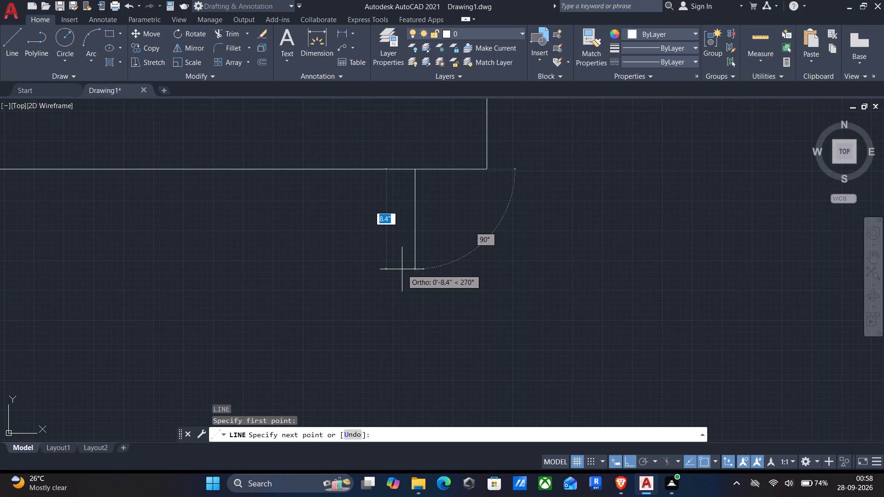
scroll(405, 272, down, 2)
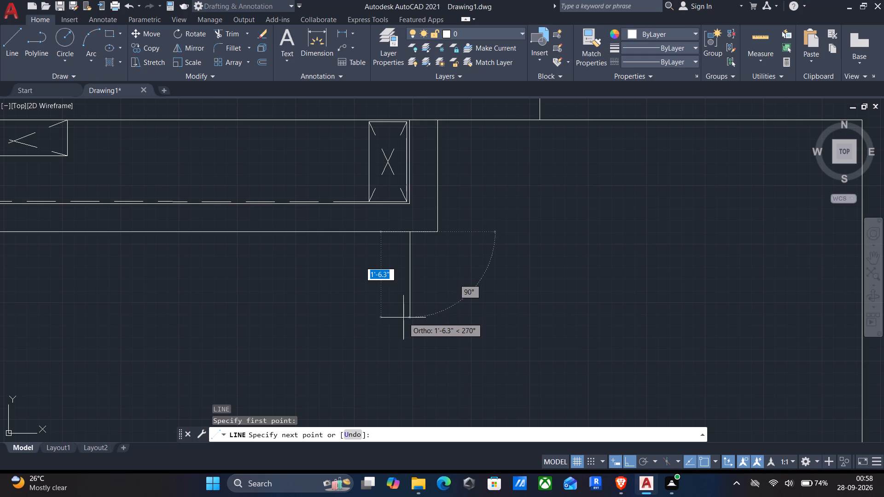
click(401, 332)
scroll(408, 328, down, 1)
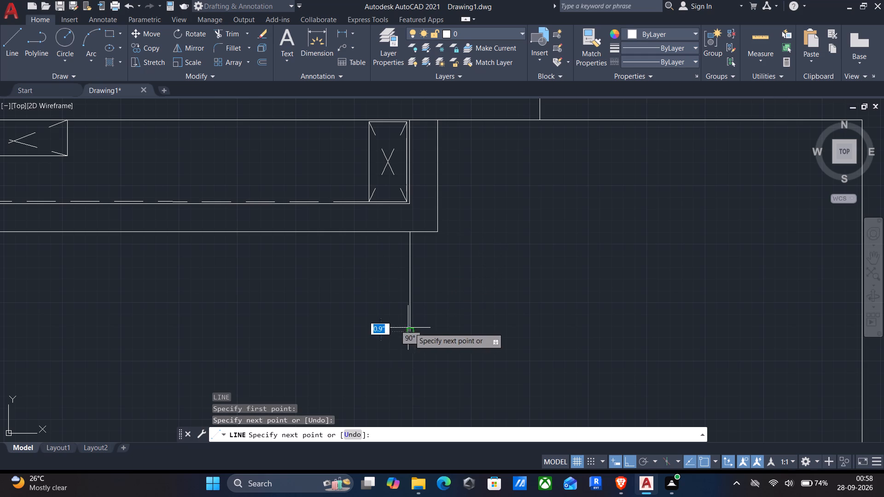
scroll(411, 328, down, 1)
middle_drag(541, 338, 523, 339)
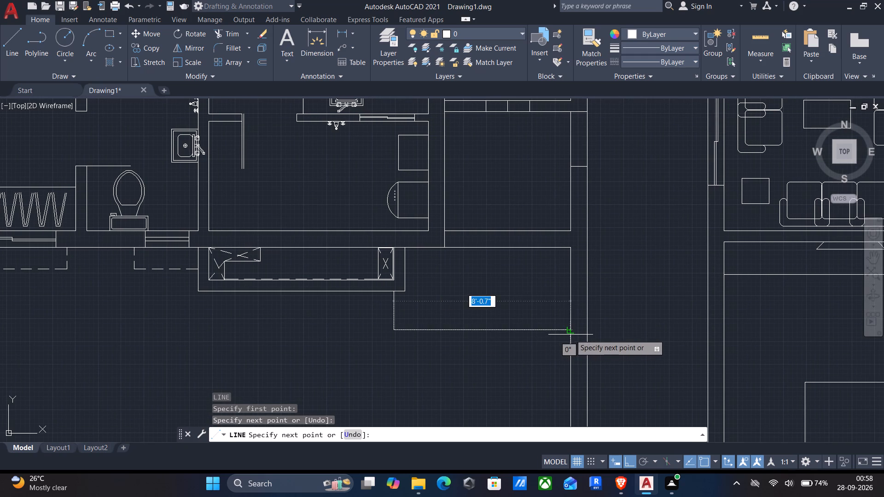
click(570, 335)
key(Return)
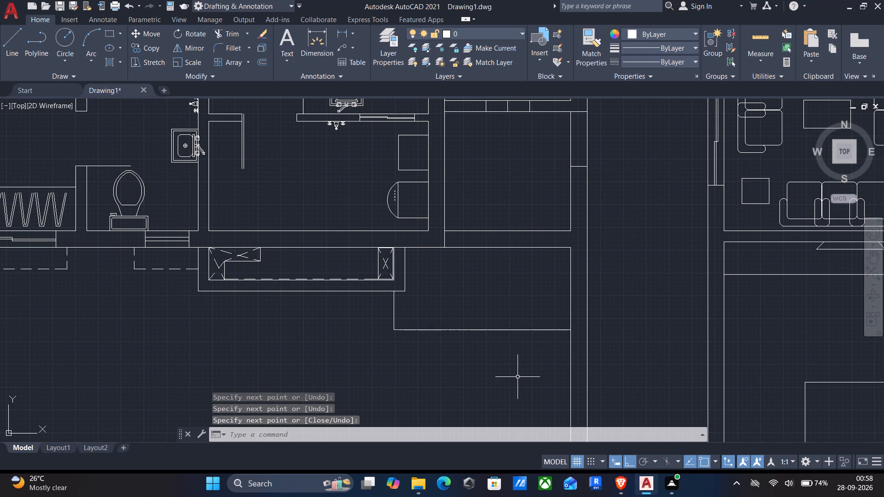
Join the short vertical line and the horizontal line south of the closet bay into one polyline.
drag(507, 364, 505, 358)
click(342, 318)
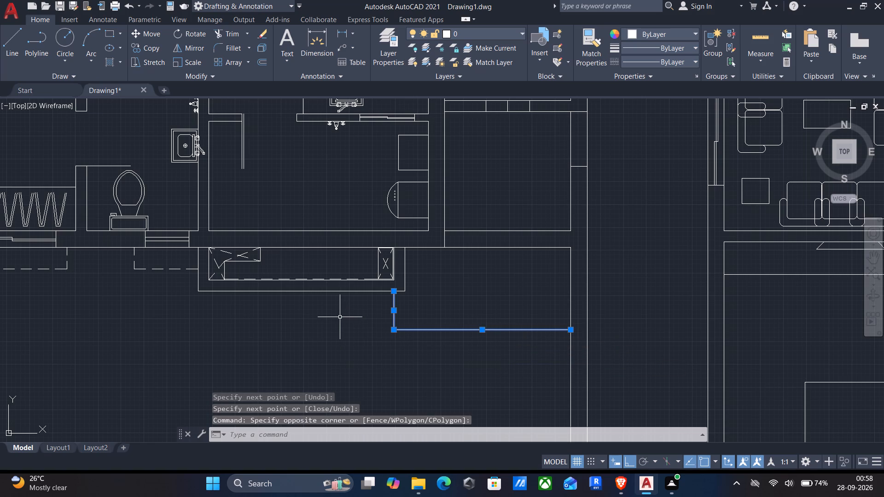
key(j)
key(Return)
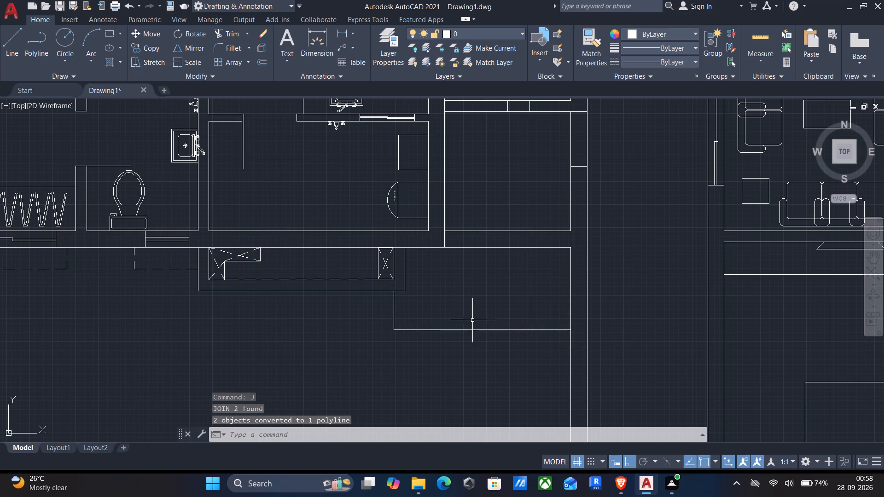
Offset the joined L-shaped polyline 6" to its inner, northeast side to give the wall thickness.
click(476, 345)
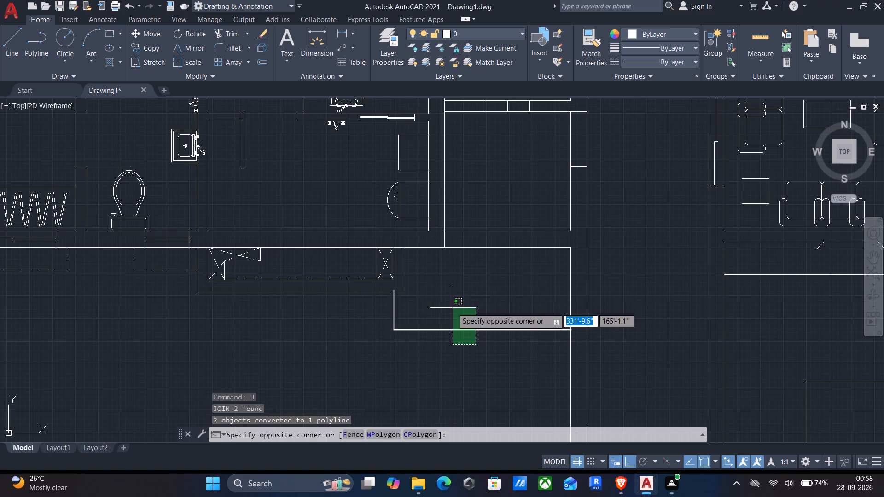
click(452, 308)
key(o)
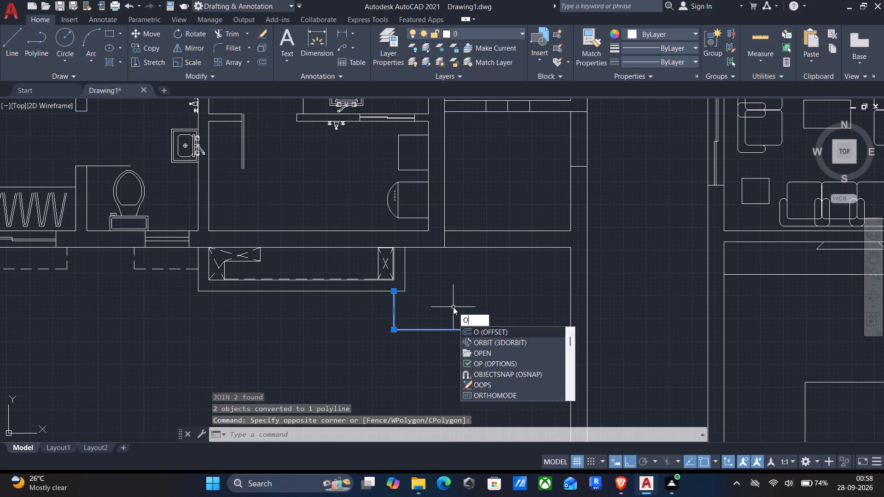
key(Return)
text(6")
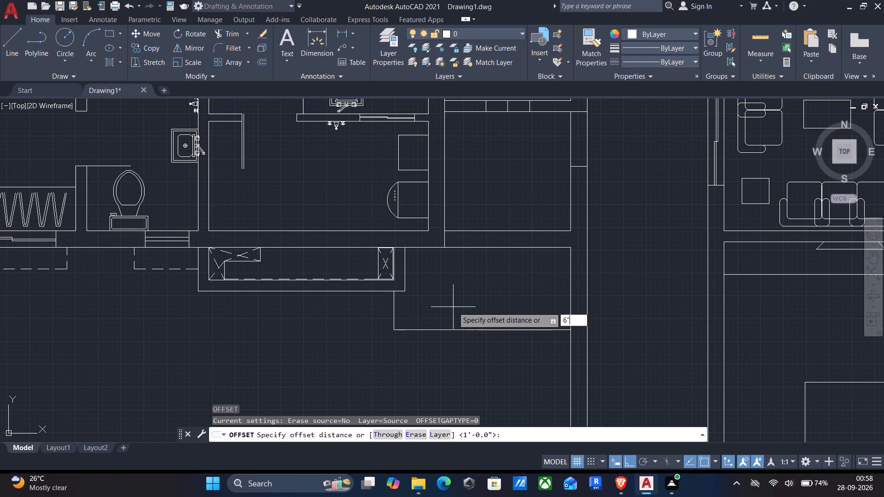
key(Return)
click(458, 298)
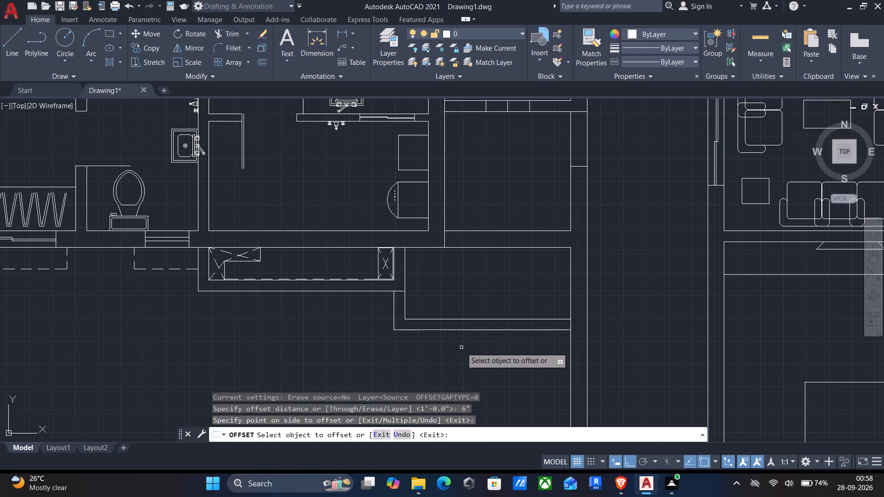
middle_drag(463, 346, 460, 292)
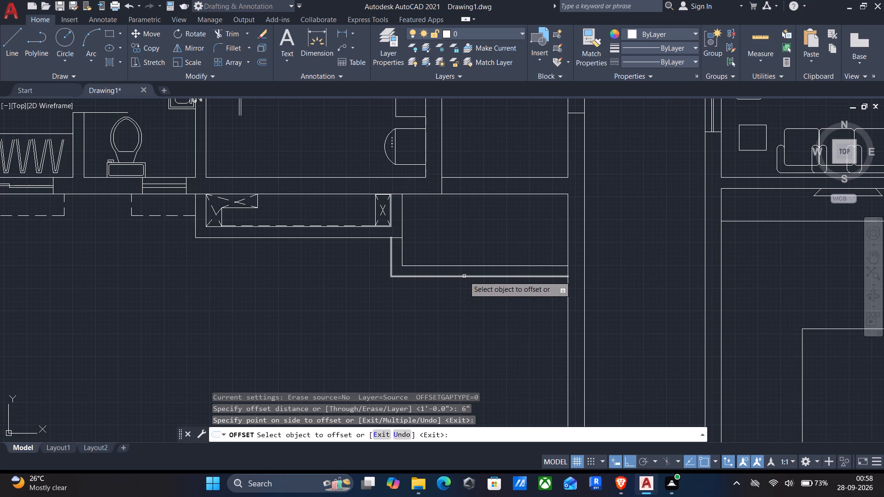
key(Return)
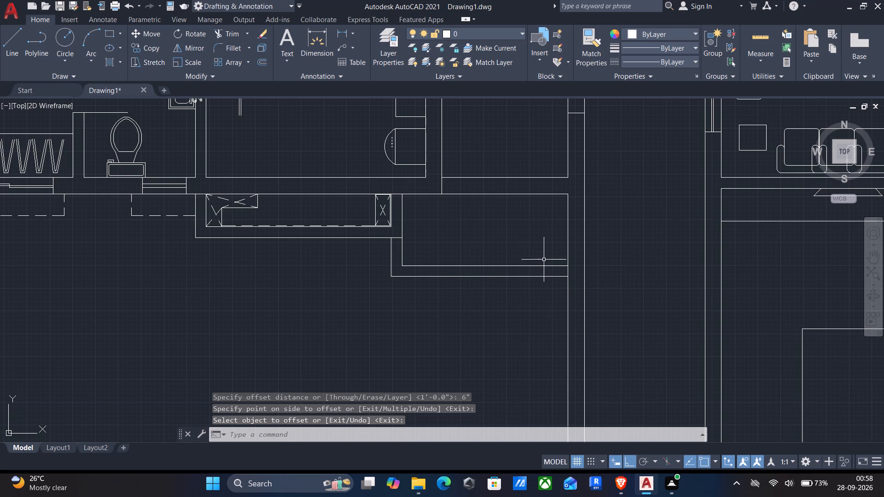
Trim the long wall's west line between the two lines of the L-shaped wall where they meet.
text(tr)
key(Return)
scroll(578, 282, up, 3)
drag(560, 251, 459, 237)
scroll(456, 237, down, 2)
middle_drag(436, 291, 435, 355)
key(Return)
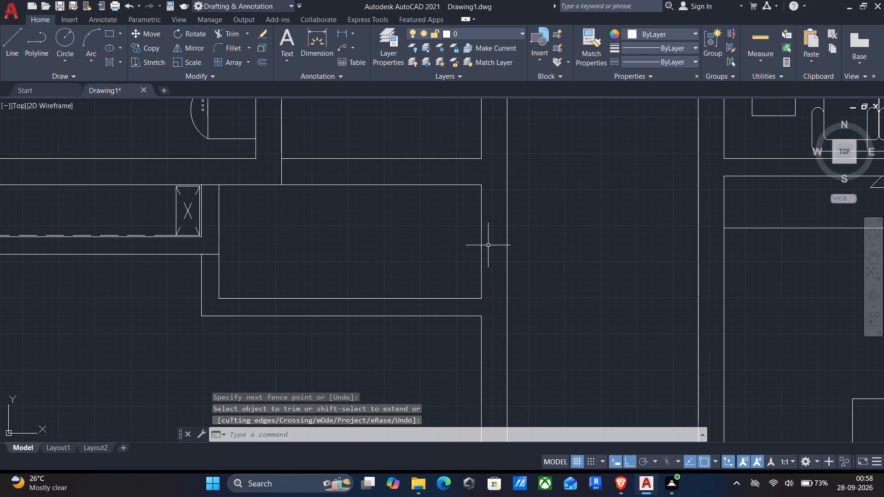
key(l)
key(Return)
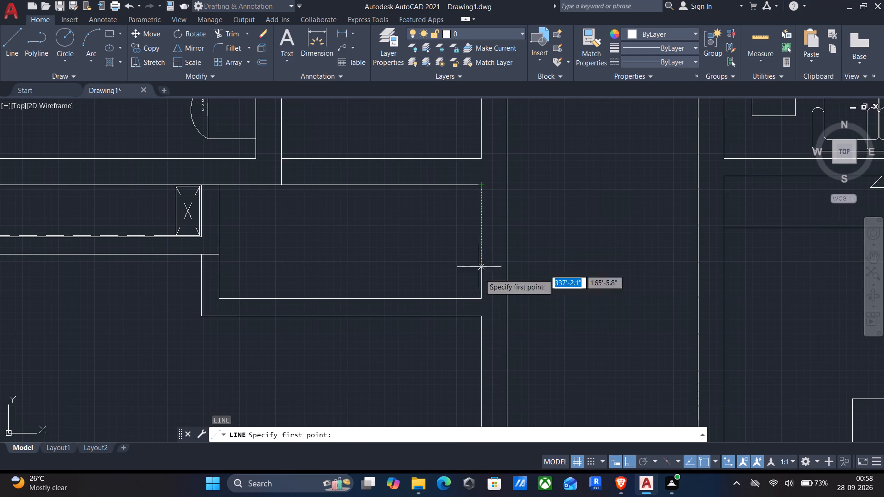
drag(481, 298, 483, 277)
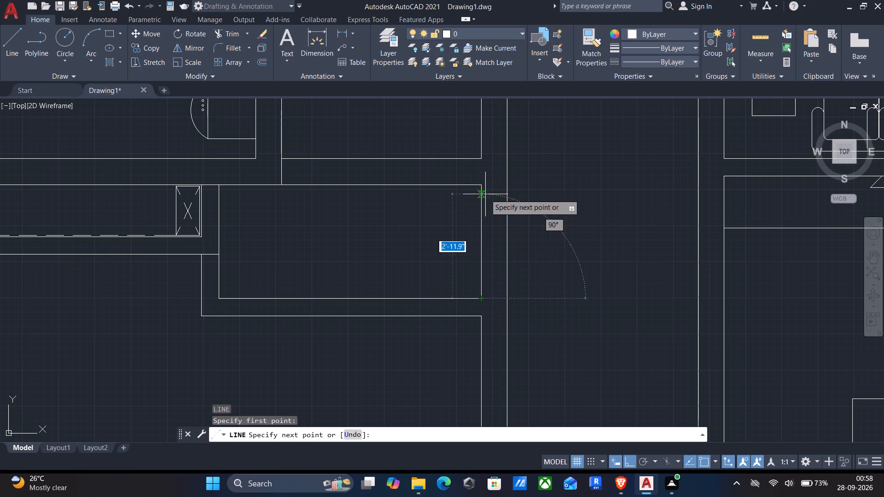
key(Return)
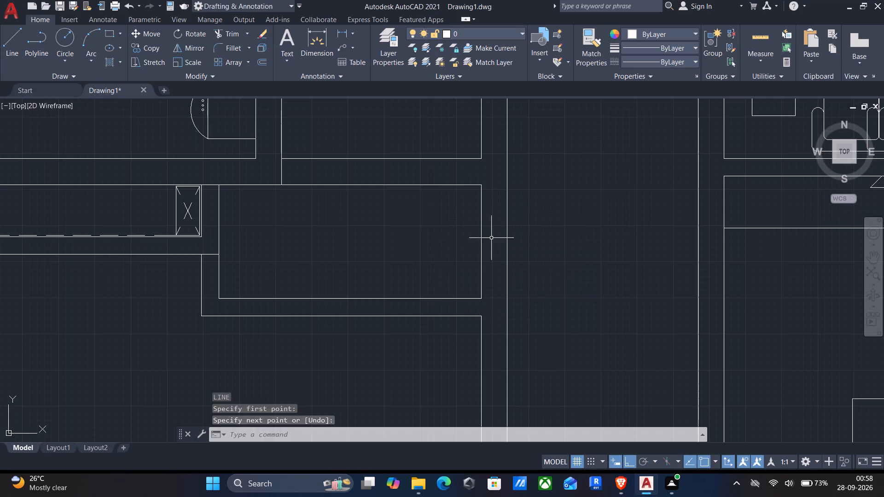
Draw a short horizontal line across the small enclosure's east wall from the midpoint of its west line to its east line.
key(Return)
click(477, 241)
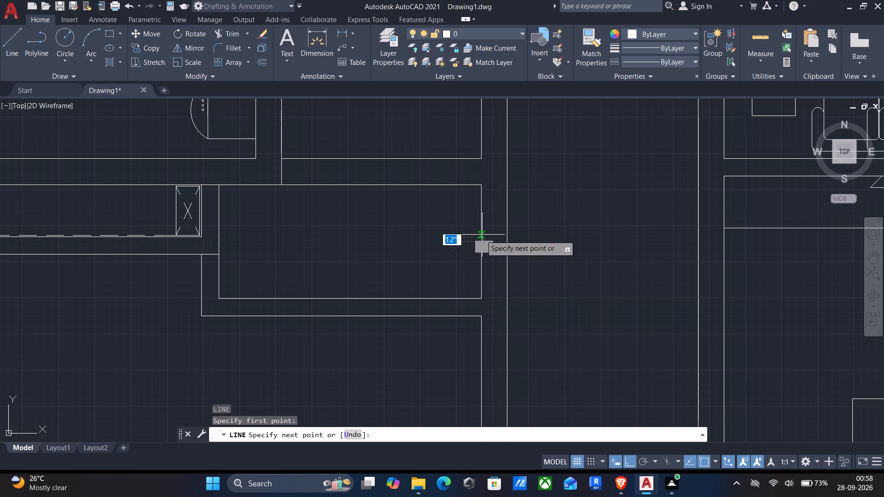
scroll(494, 237, up, 2)
click(525, 248)
key(Return)
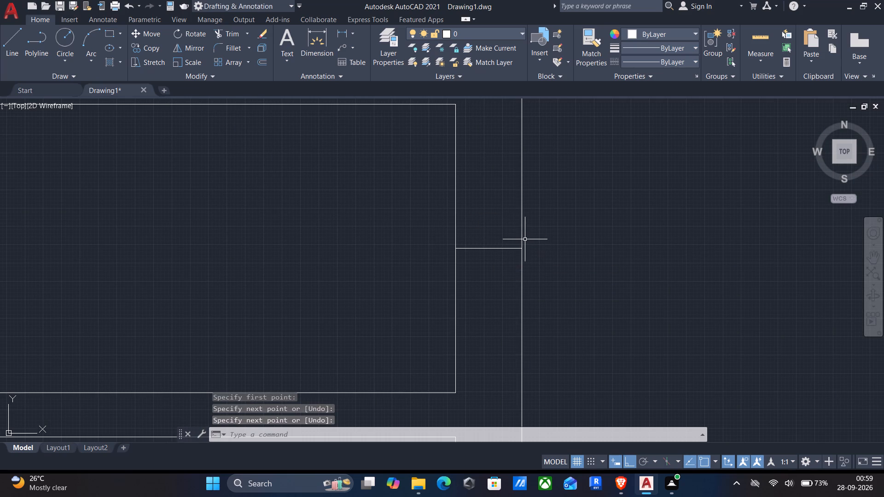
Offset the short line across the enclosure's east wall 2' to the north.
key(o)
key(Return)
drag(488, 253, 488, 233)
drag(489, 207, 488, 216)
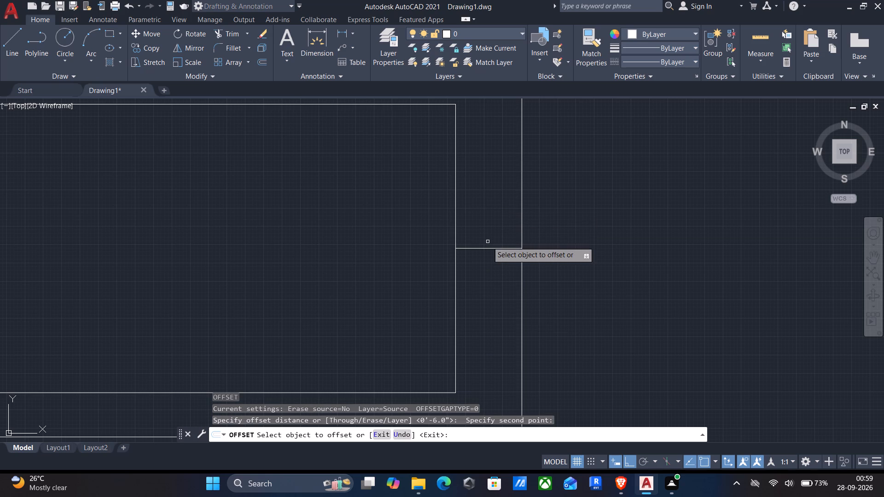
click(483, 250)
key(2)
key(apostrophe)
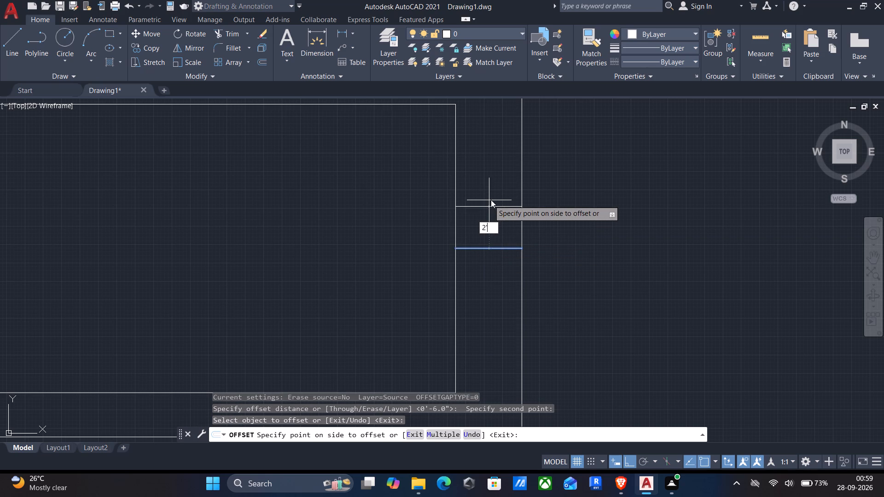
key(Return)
Offset the middle line across the enclosure's east wall 1' to the north and 1' to the south.
scroll(491, 243, down, 1)
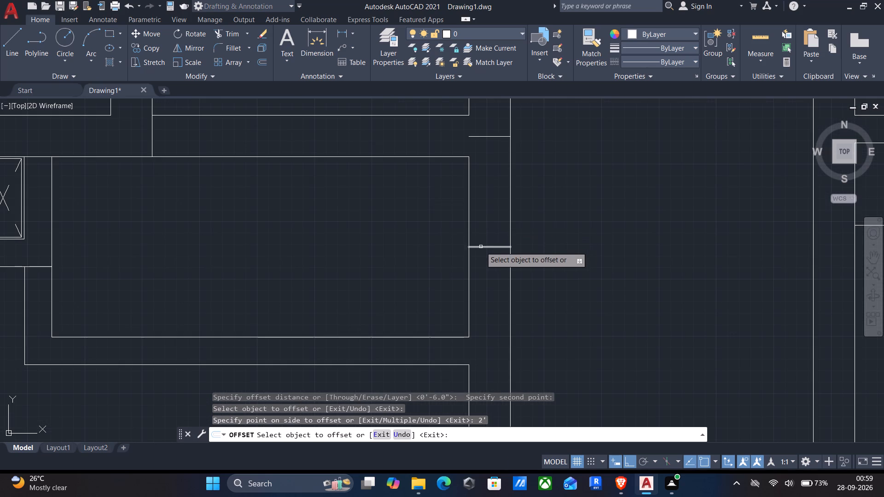
click(481, 248)
key(1)
key(apostrophe)
key(Return)
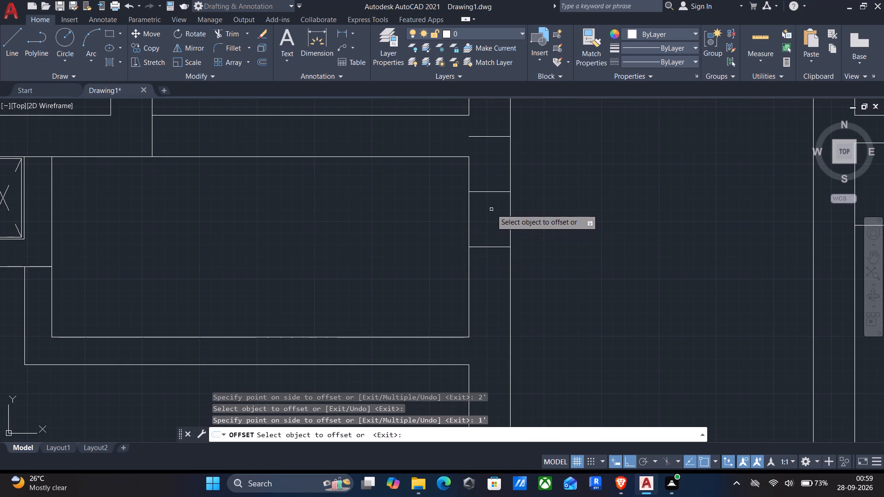
click(487, 248)
key(1)
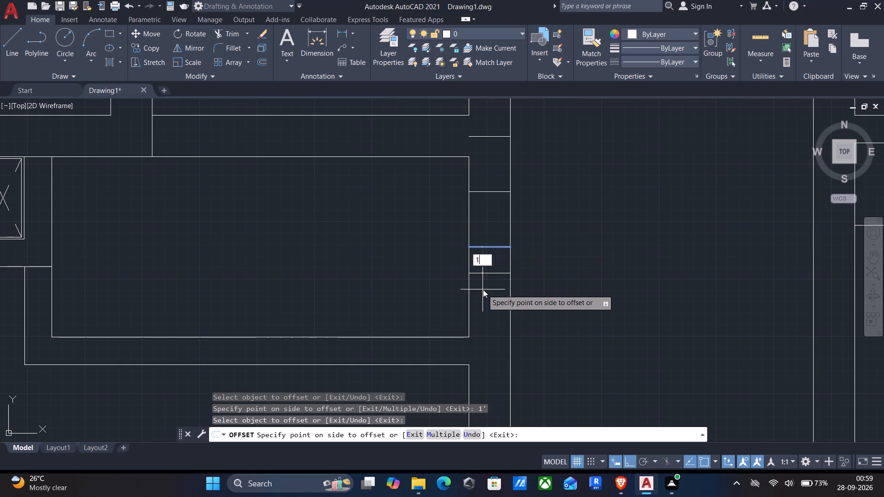
key(apostrophe)
key(Return)
key(Return)
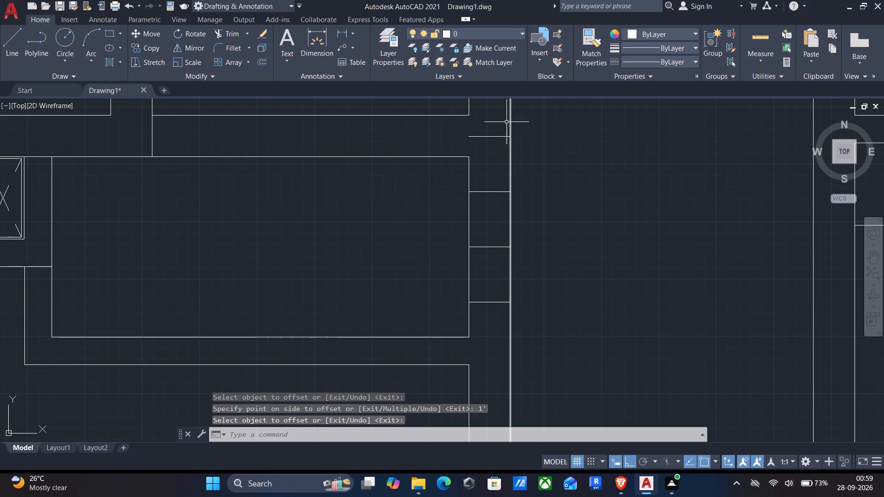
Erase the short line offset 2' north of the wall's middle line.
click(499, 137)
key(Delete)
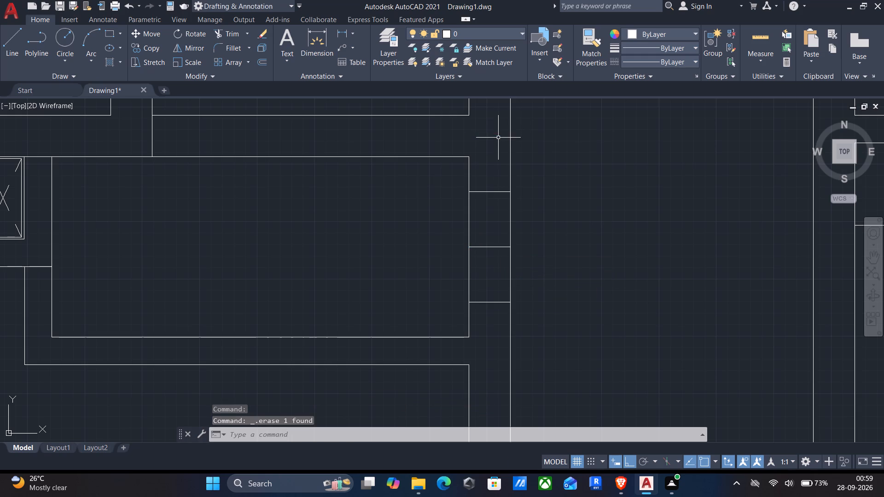
Trim both east wall lines between the two 1' offset lines and remove the middle line, leaving a 2' opening.
text(tr)
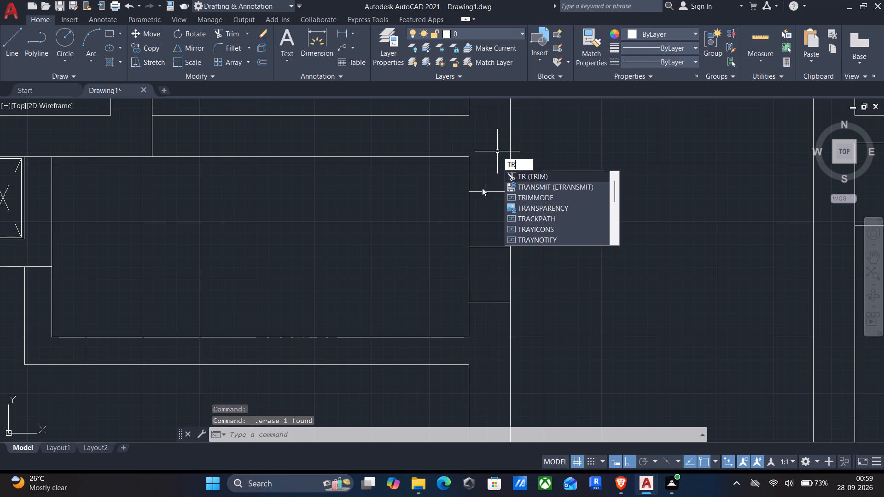
key(Return)
drag(425, 218, 545, 228)
drag(443, 259, 509, 255)
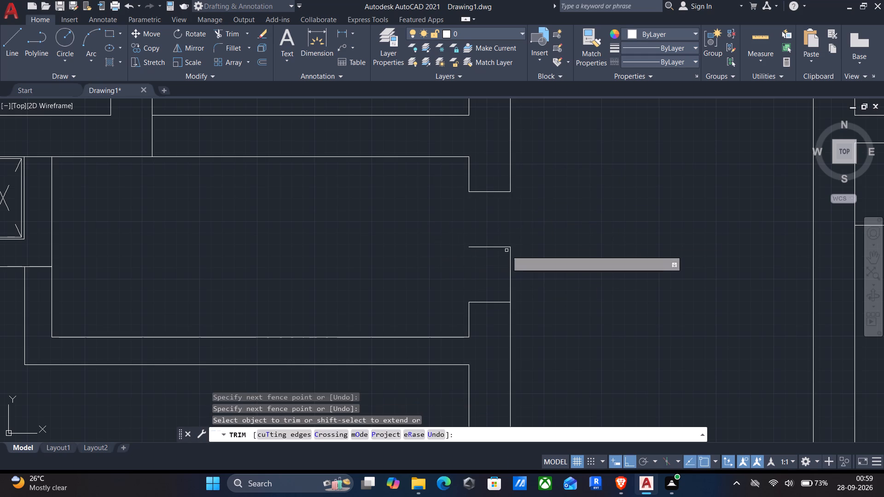
drag(501, 240, 543, 267)
scroll(531, 265, down, 2)
middle_drag(449, 308, 462, 237)
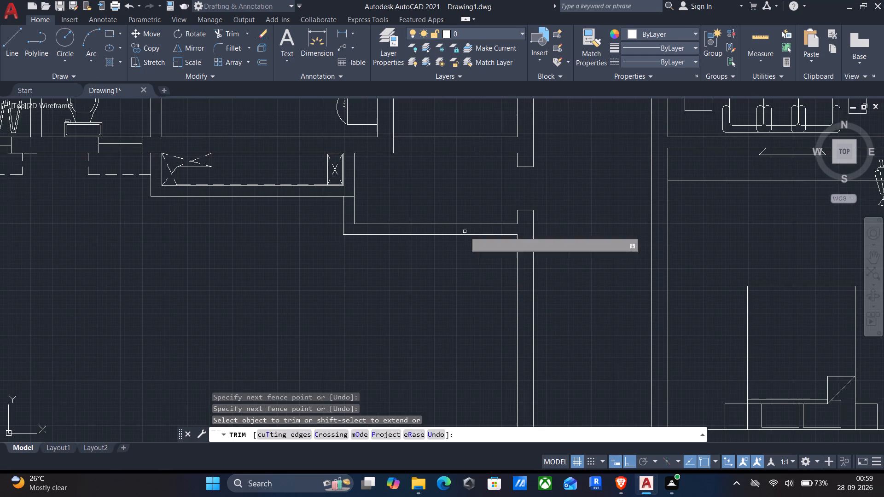
middle_drag(437, 275, 437, 234)
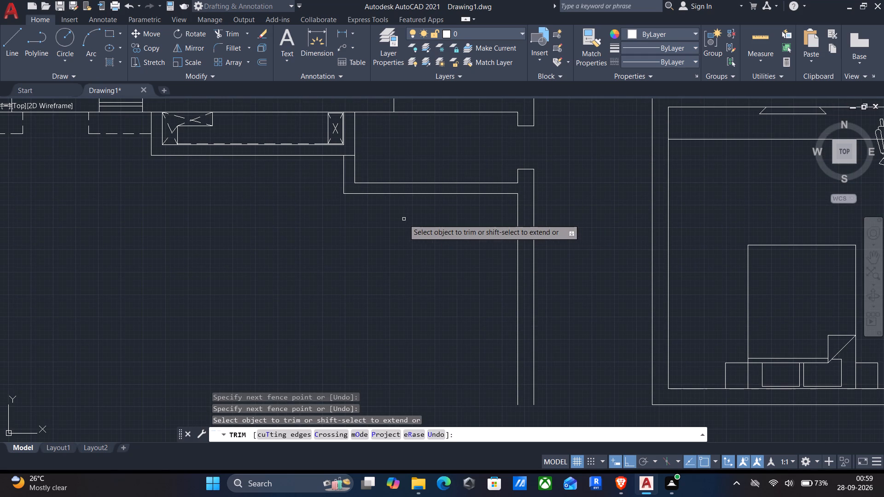
Explode the L-shaped outer wall outline on the enclosure's west and south sides into separate lines.
middle_drag(398, 234, 394, 206)
scroll(394, 203, down, 1)
middle_drag(390, 236, 412, 186)
middle_drag(384, 220, 404, 195)
key(Return)
scroll(390, 198, down, 1)
middle_drag(387, 201, 357, 252)
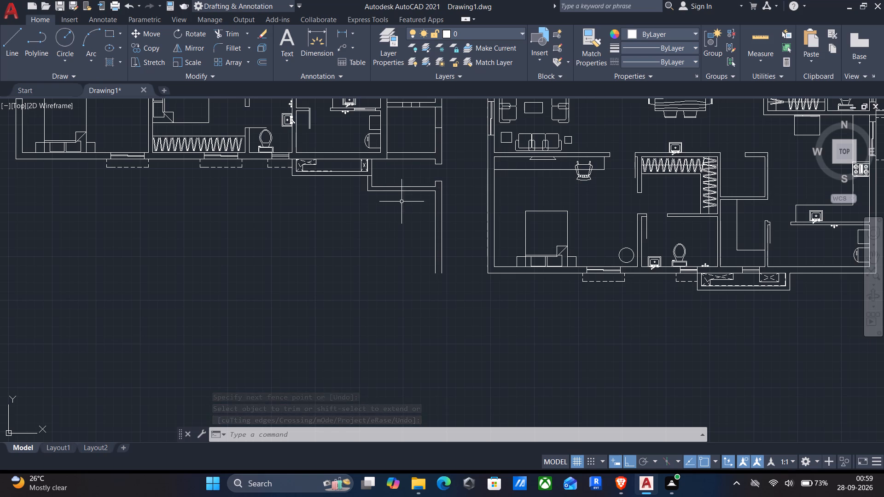
middle_drag(387, 215, 395, 214)
click(399, 188)
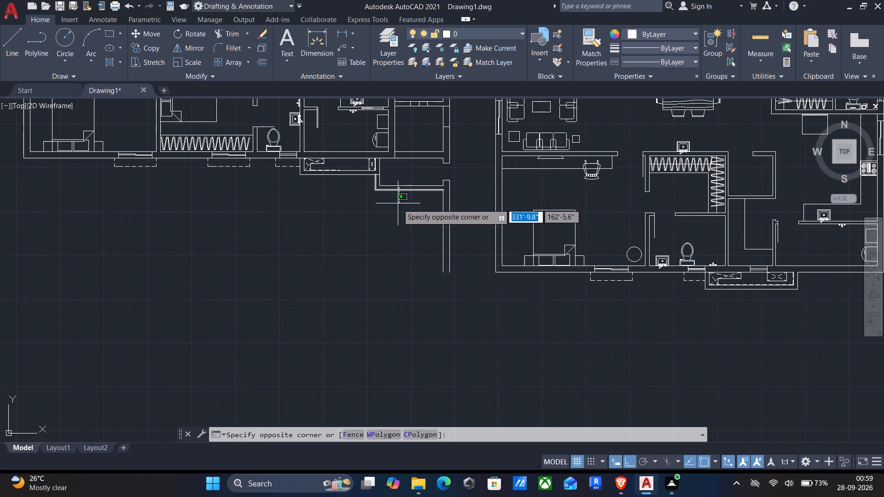
click(397, 207)
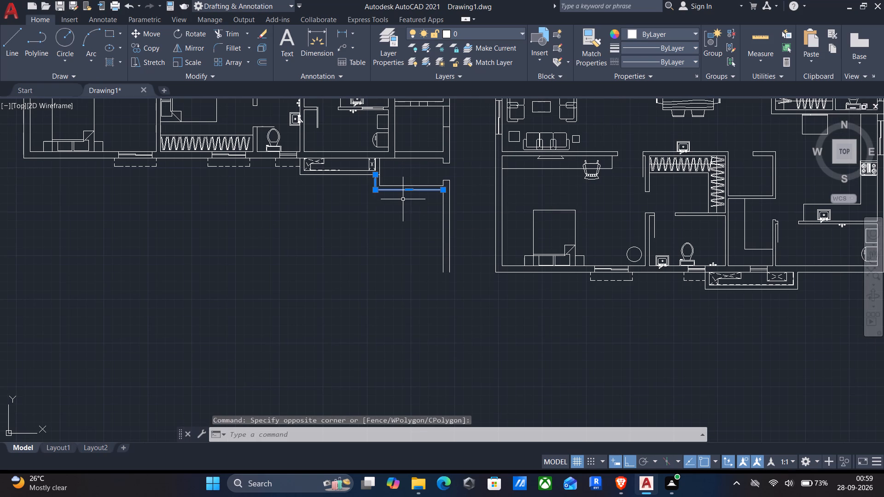
key(x)
key(Return)
Measure the inside width and depth of the small enclosure south of the unit.
middle_drag(408, 205, 434, 167)
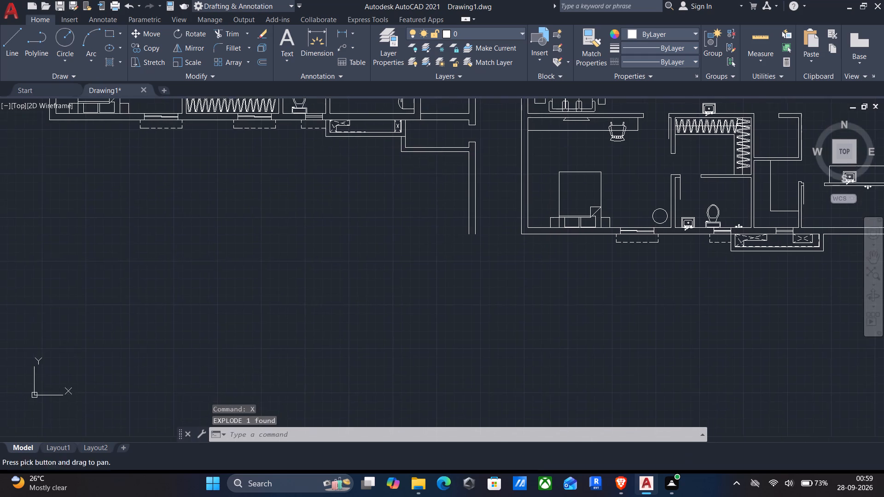
scroll(438, 159, down, 1)
middle_drag(425, 201, 400, 234)
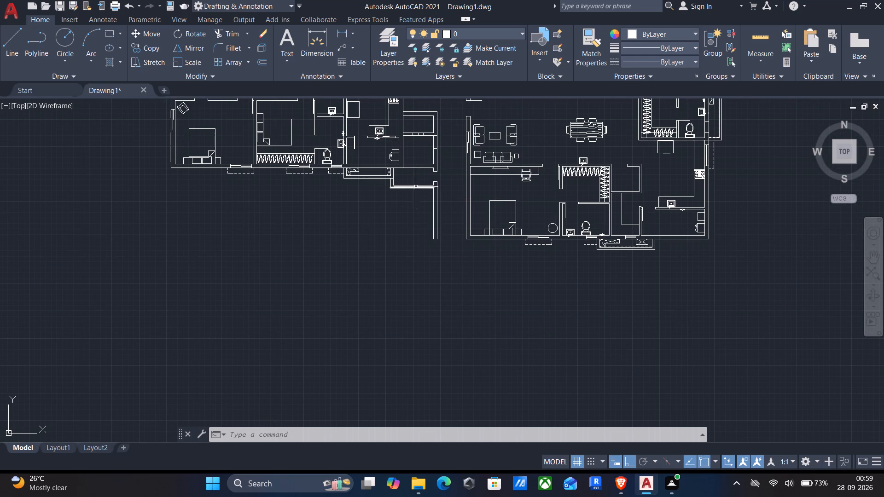
click(756, 36)
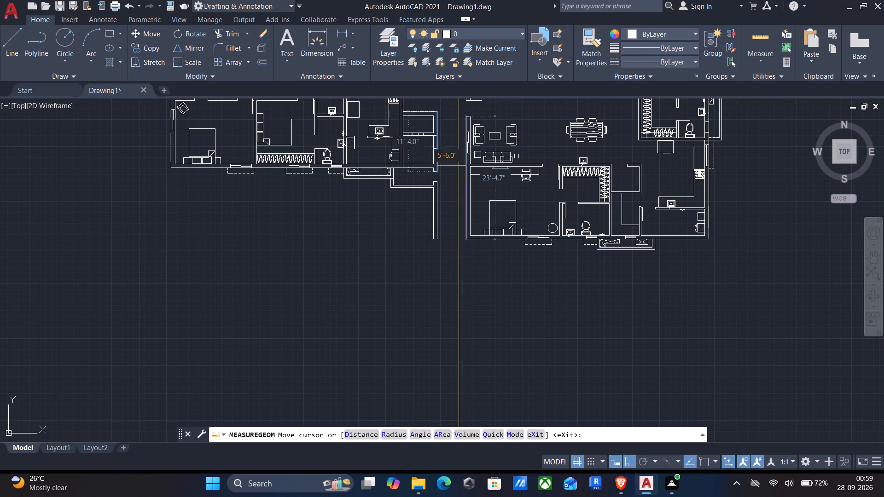
scroll(430, 182, up, 2)
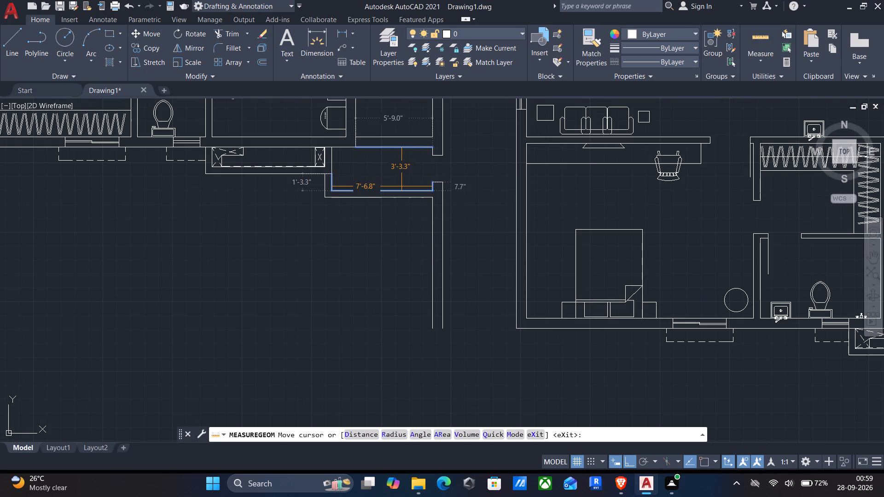
middle_drag(401, 189, 427, 182)
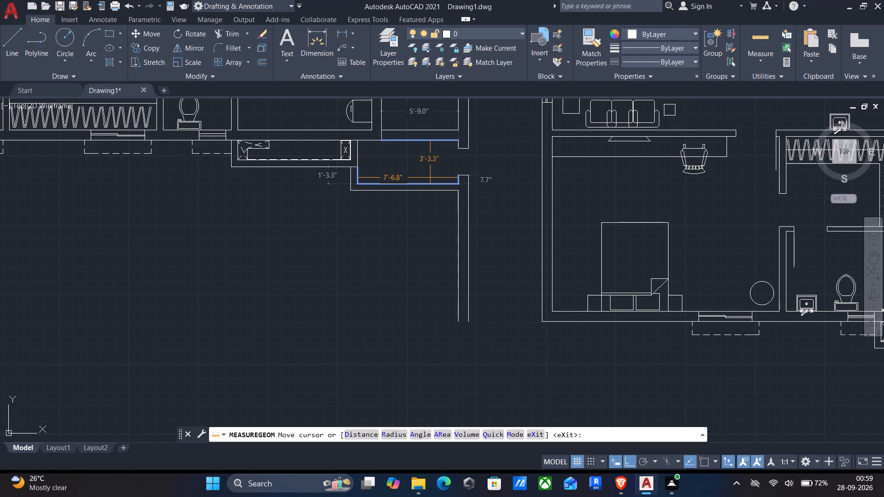
middle_drag(430, 181, 439, 188)
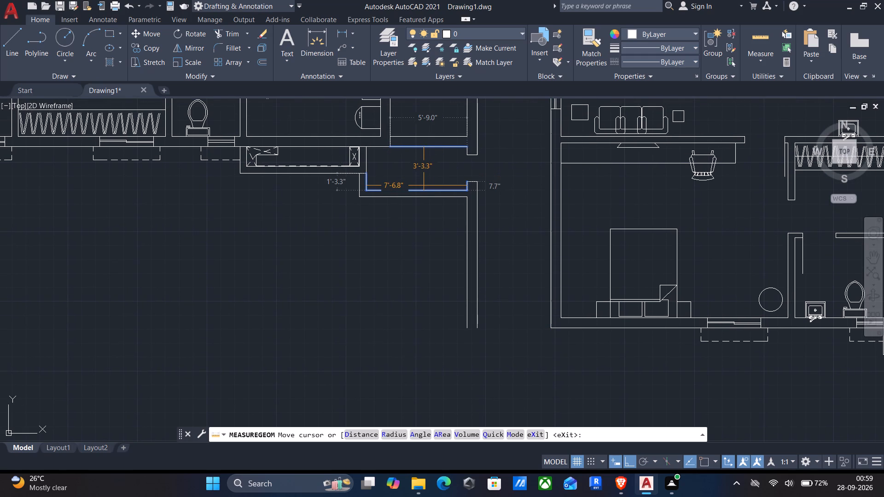
middle_drag(424, 187, 440, 198)
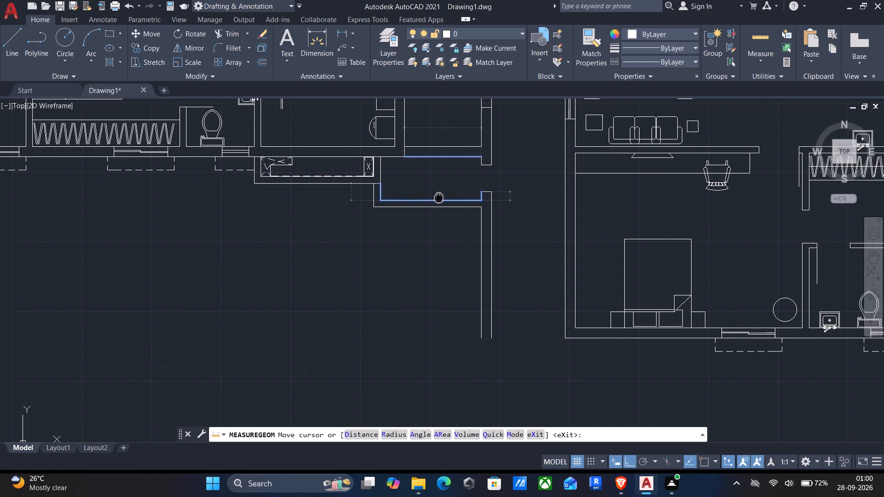
middle_drag(440, 198, 452, 204)
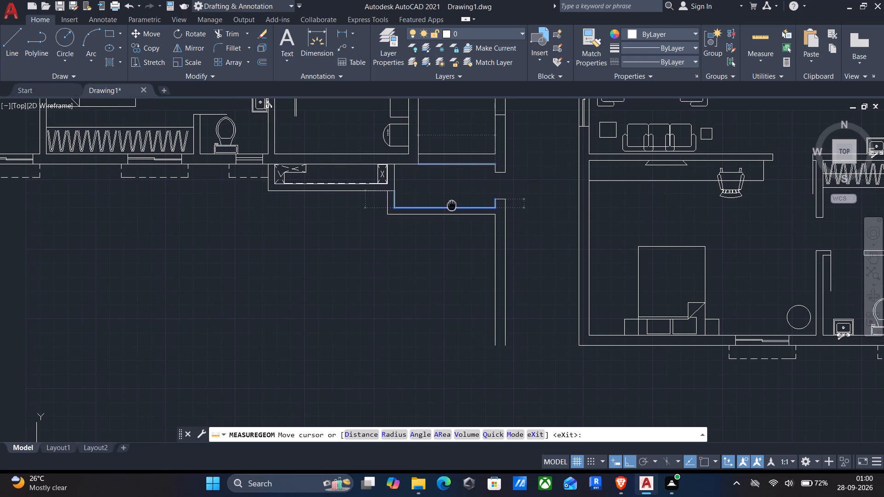
middle_drag(452, 204, 478, 216)
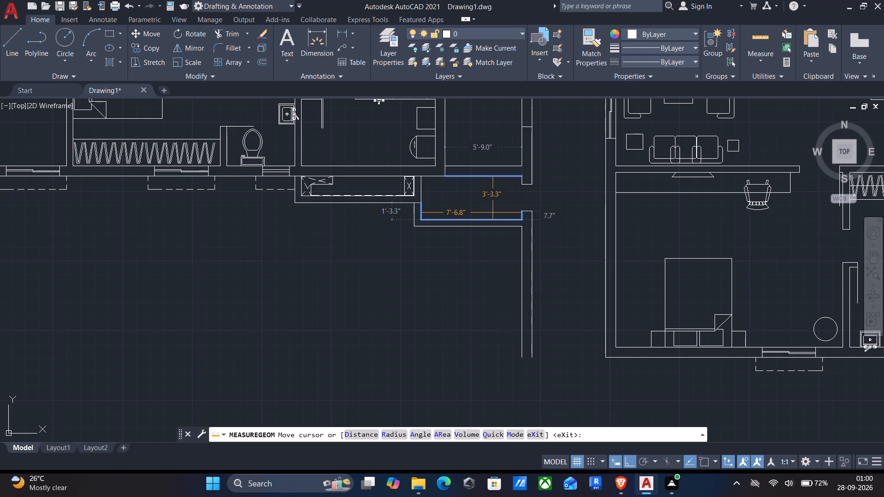
key(Escape)
Offset the short inner line of the east wall, just south of the opening, 7'2" to the west.
scroll(439, 223, up, 2)
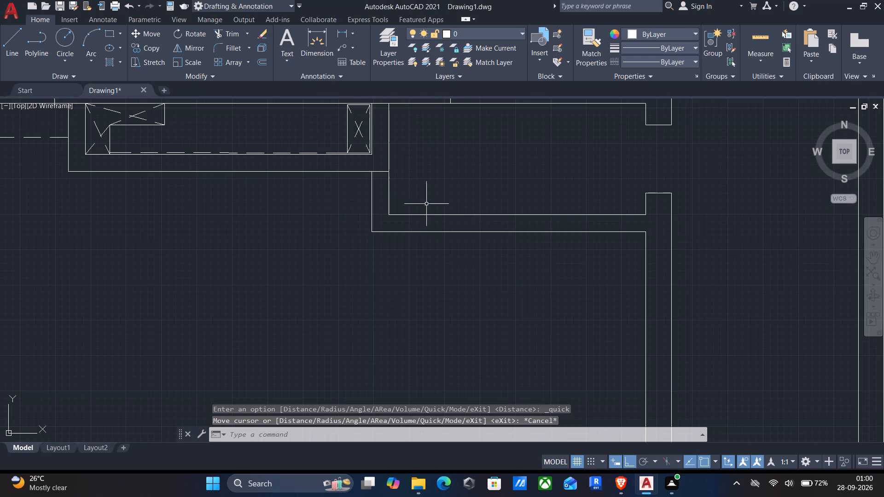
key(o)
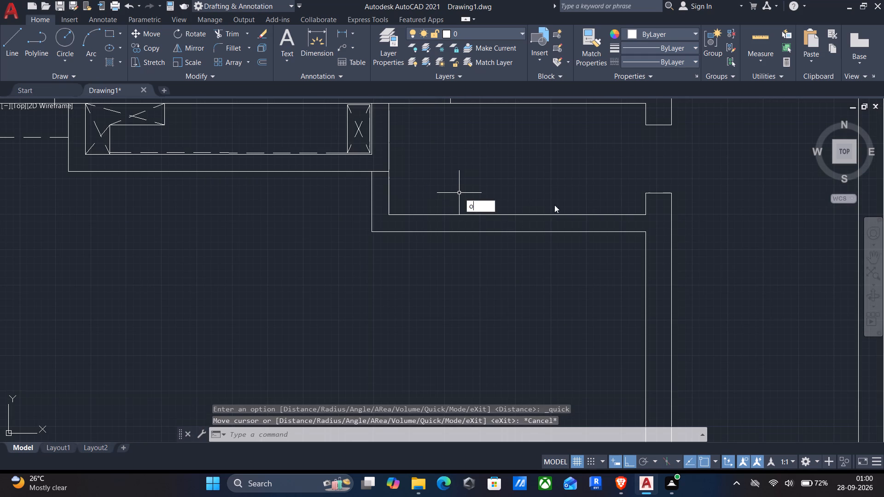
key(Return)
click(644, 203)
click(557, 196)
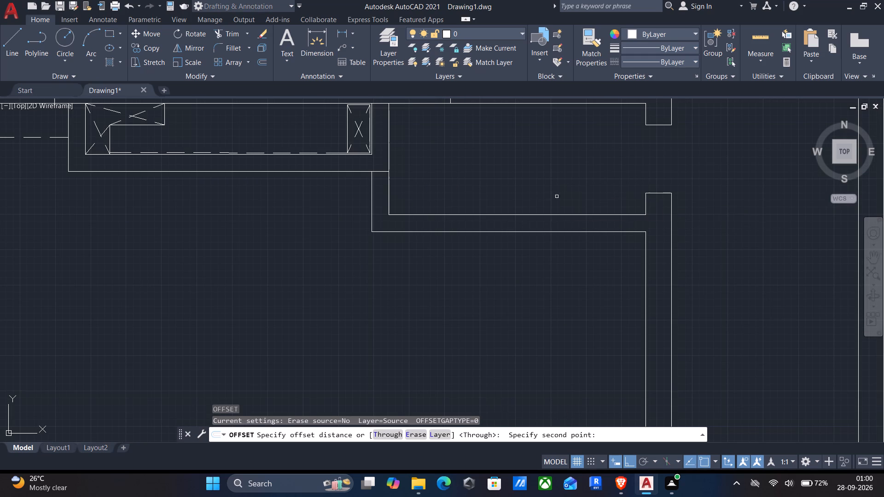
click(645, 206)
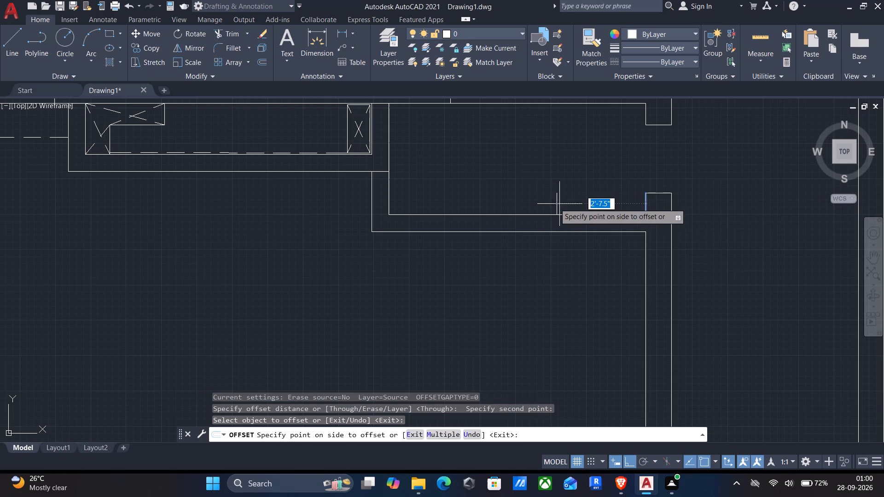
key(7)
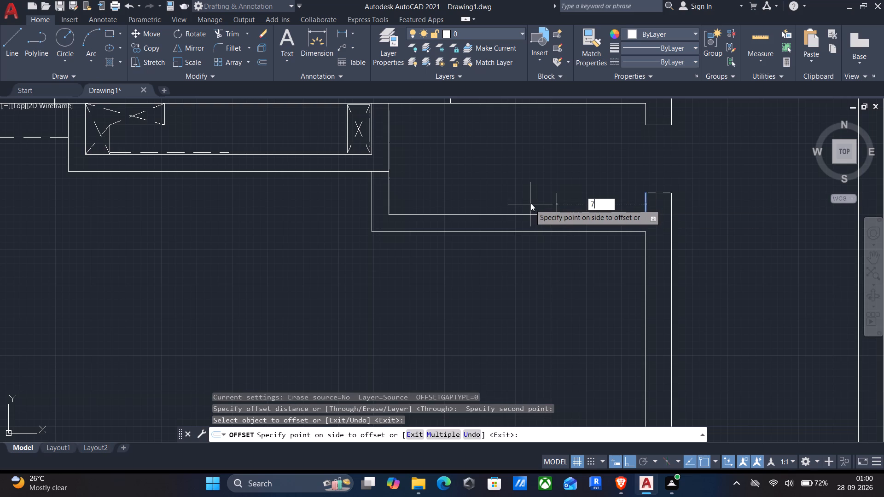
key(apostrophe)
key(shift+quotedbl)
key(Return)
key(BackSpace)
key(BackSpace)
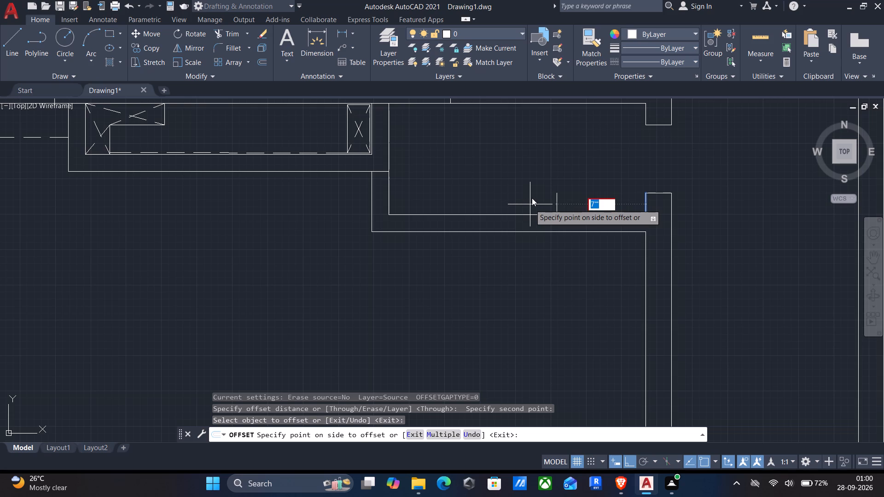
text(7')
text(2")
key(Return)
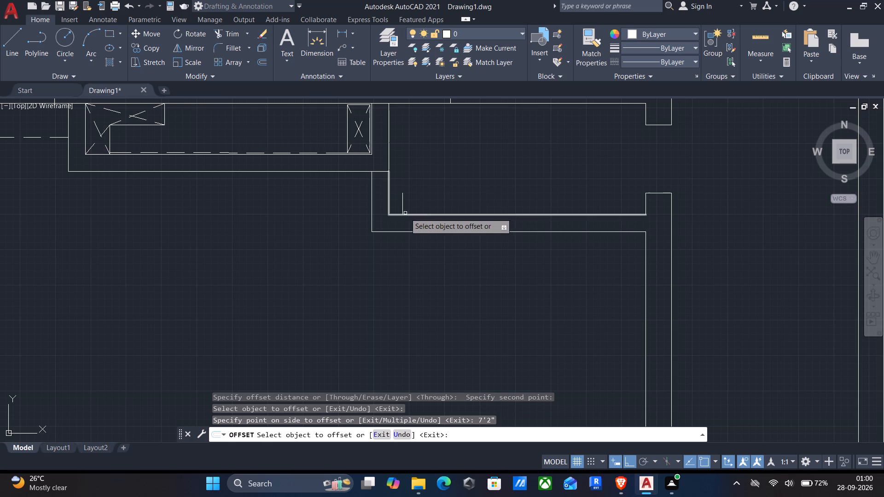
Measure the distance between the offset line and the enclosure's west wall.
click(752, 35)
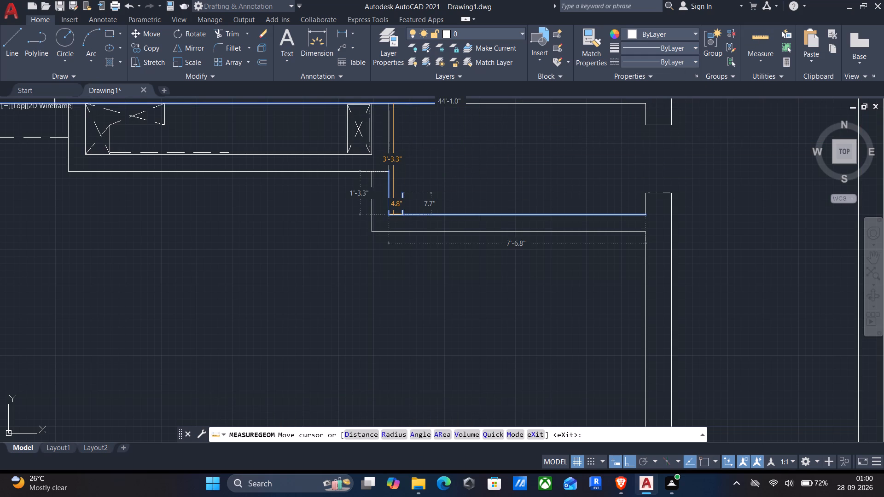
scroll(393, 214, up, 2)
key(Return)
Erase the enclosure's outer west wall line and its L-shaped inner west and south wall outline.
scroll(401, 195, down, 1)
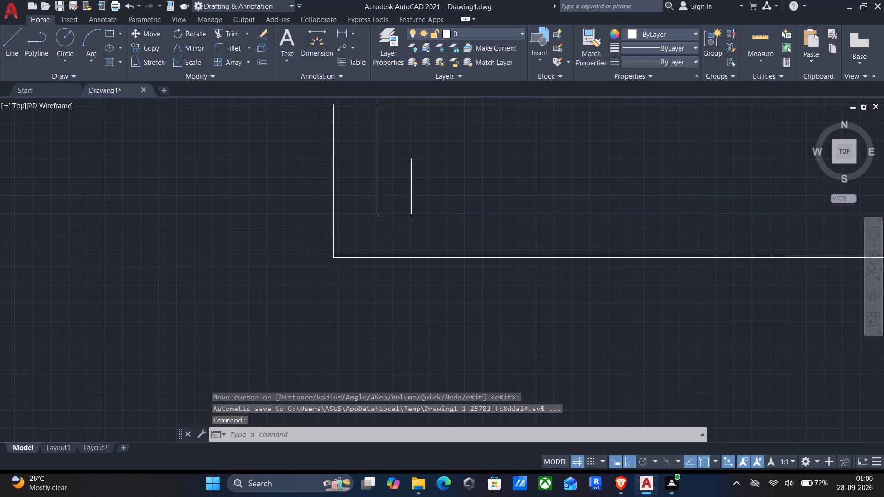
click(397, 189)
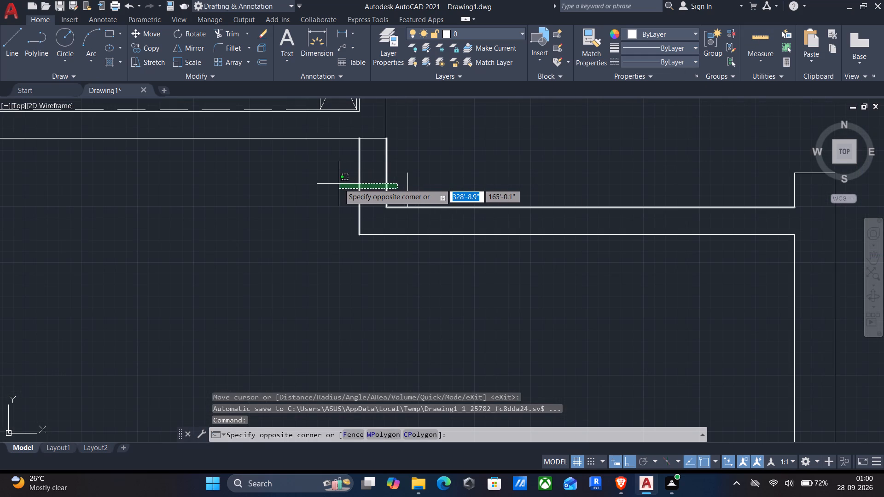
click(343, 177)
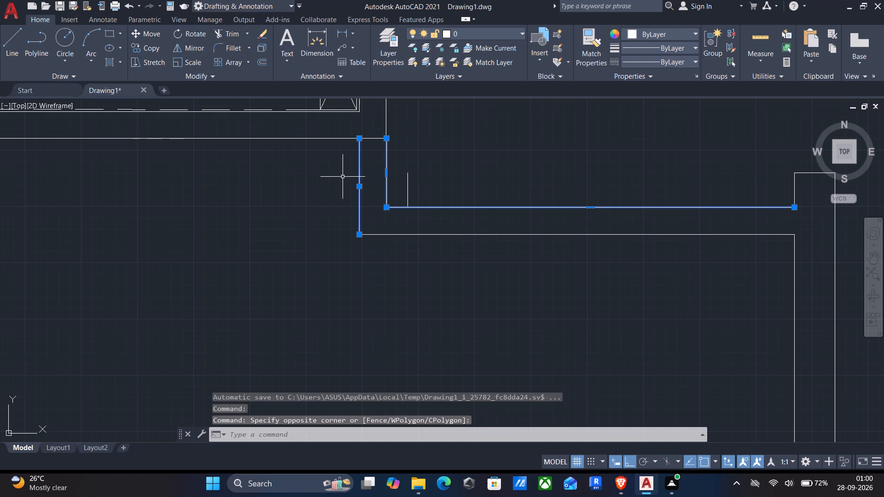
key(Delete)
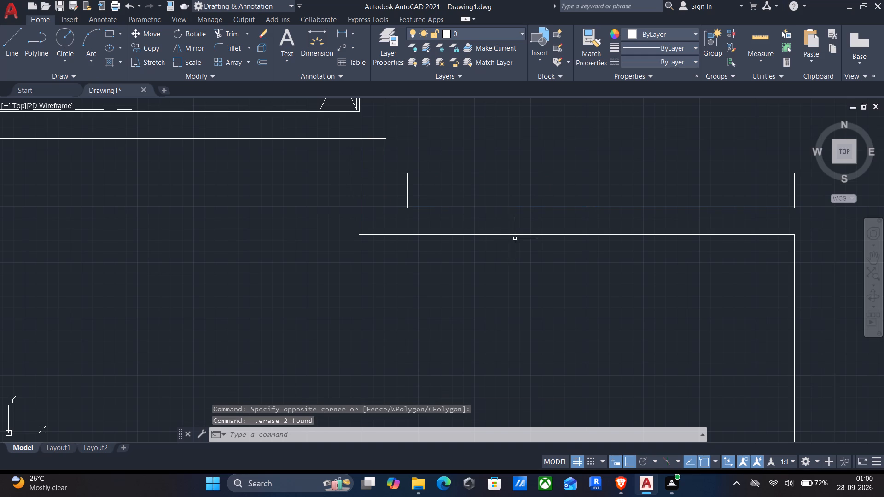
Draw the inner south wall line from the offset line's lower end east to the east wall's inner line.
middle_drag(508, 249, 499, 271)
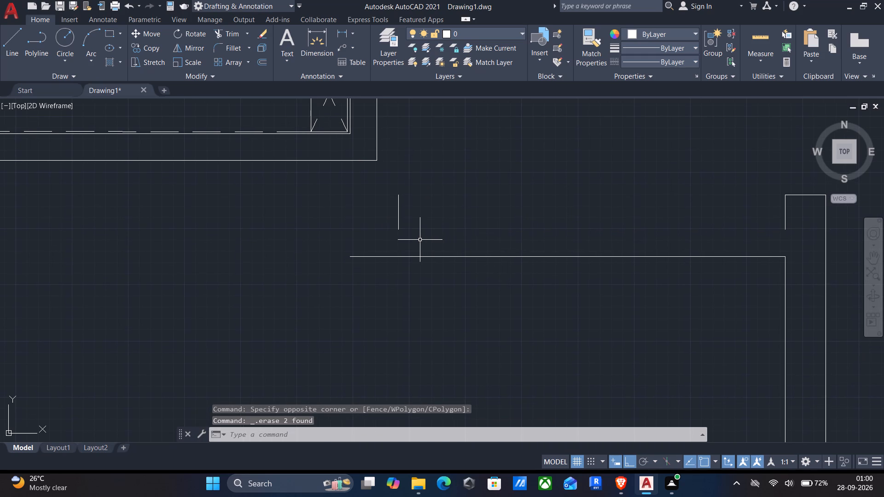
key(l)
key(Return)
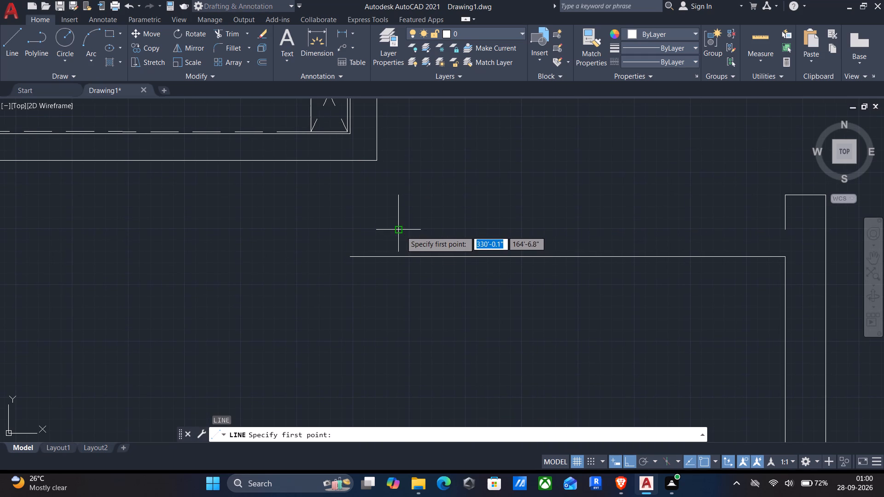
drag(399, 231, 407, 232)
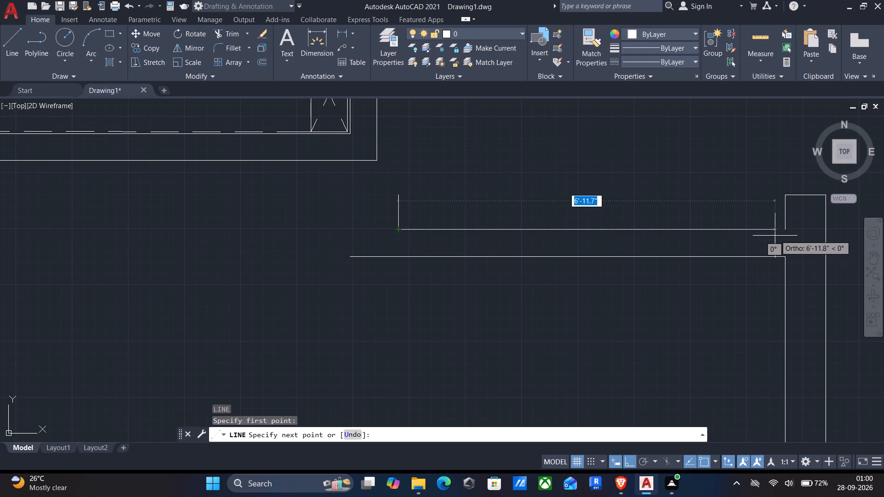
click(783, 231)
key(Return)
Draw a line about 2'-6" long from the offset line's upper end north to the unit's south wall.
scroll(543, 219, down, 1)
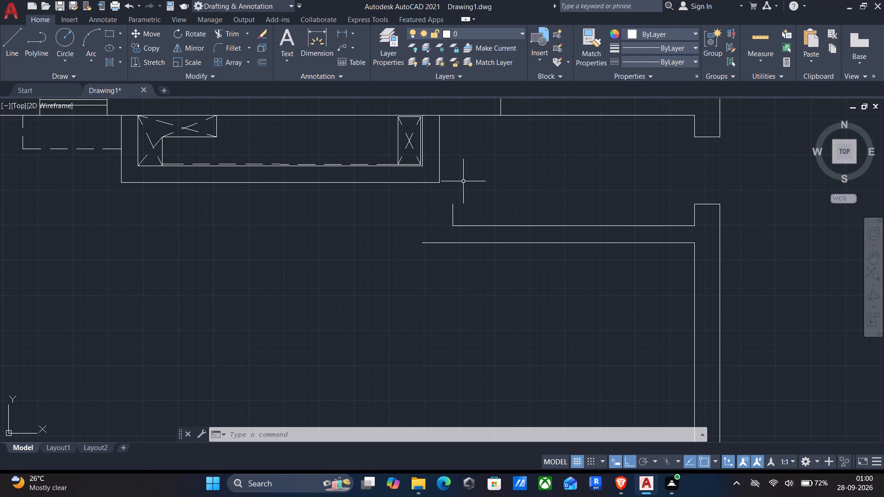
key(k)
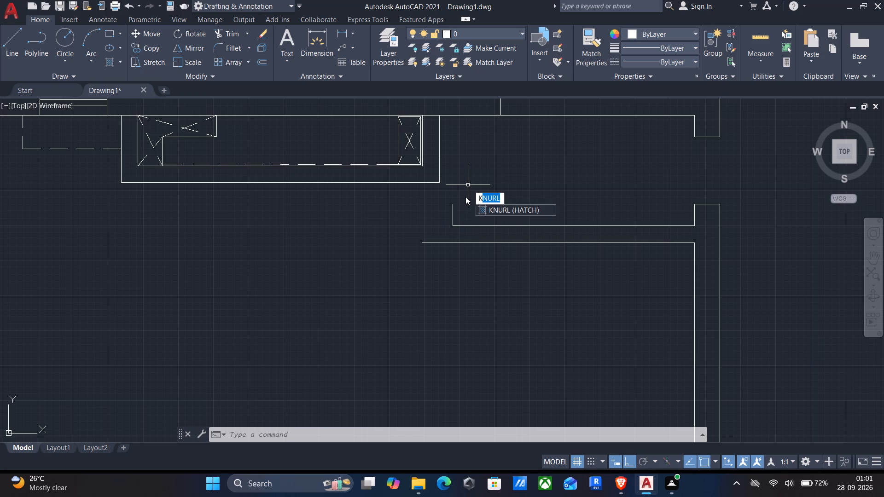
key(BackSpace)
key(BackSpace)
key(l)
key(Return)
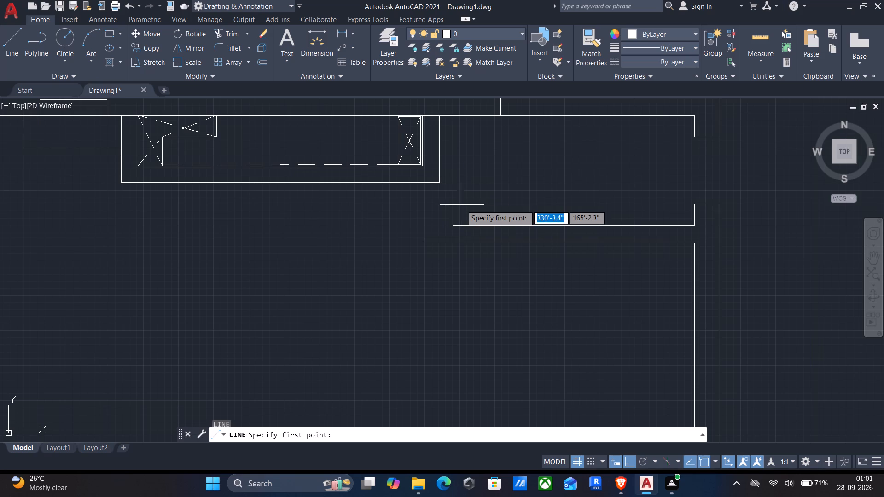
drag(451, 203, 450, 195)
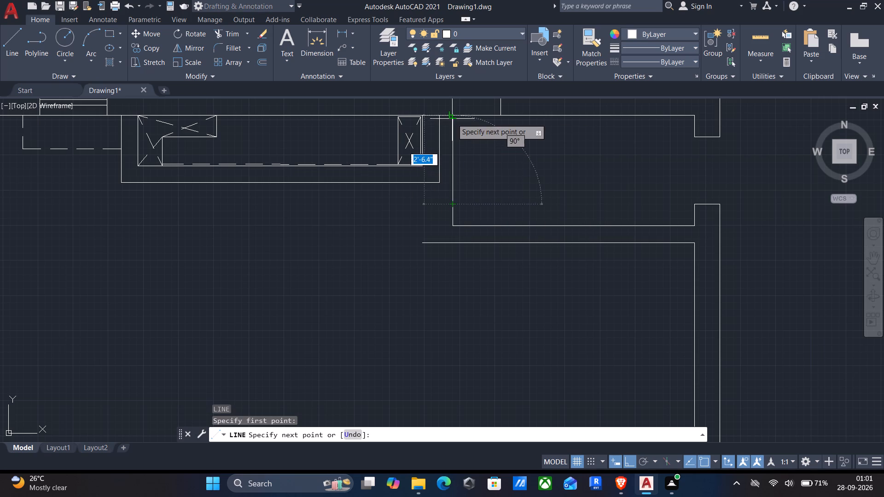
click(453, 119)
key(Return)
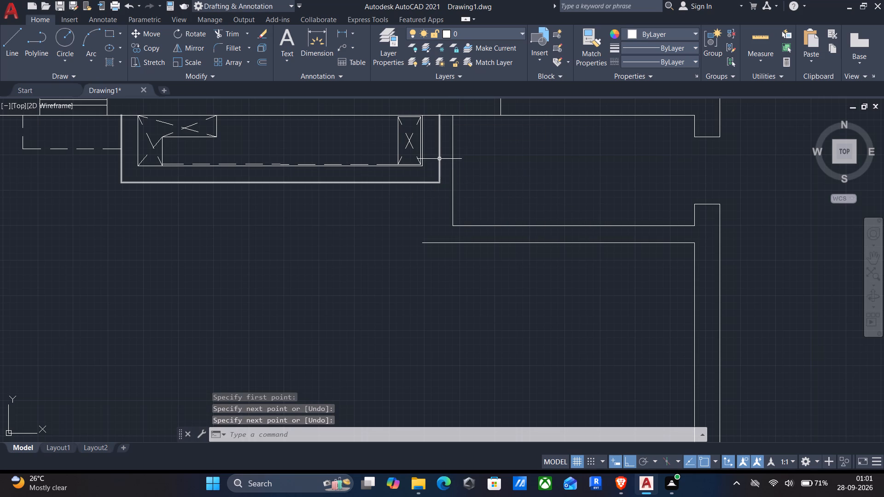
Explode the U-shaped outer outline around the recess with the crossed boxes and erase its east line.
click(439, 159)
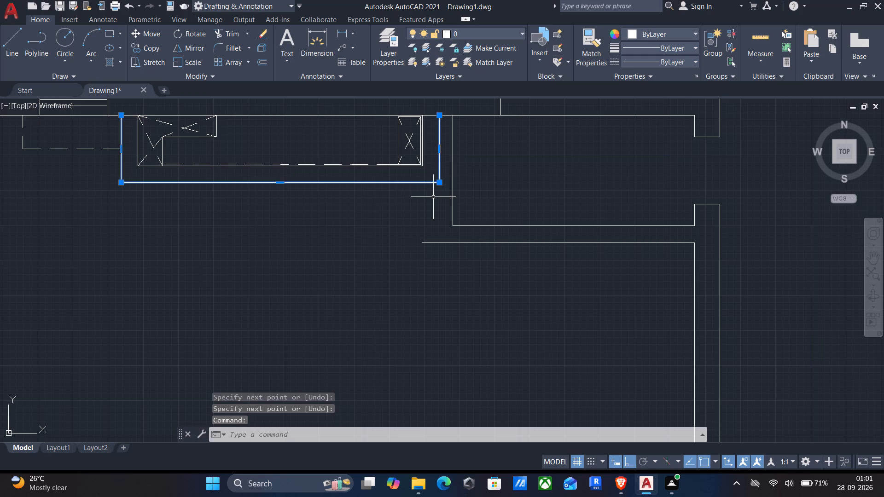
key(x)
key(Return)
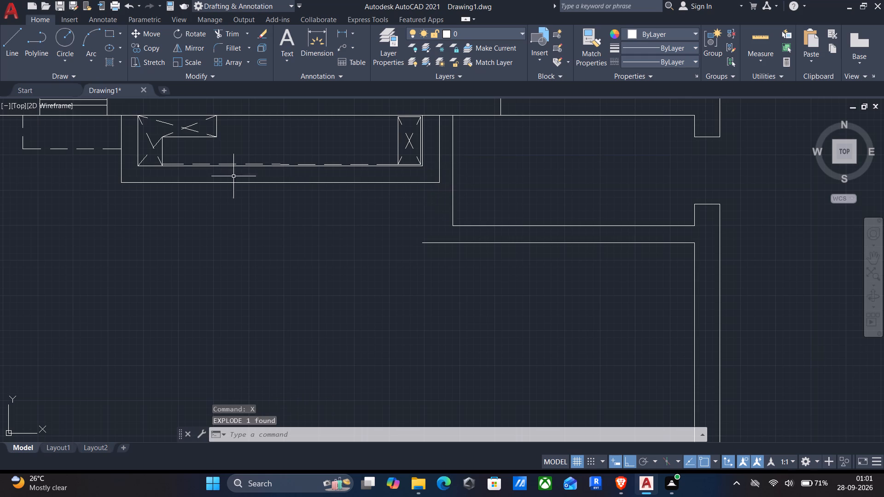
click(443, 191)
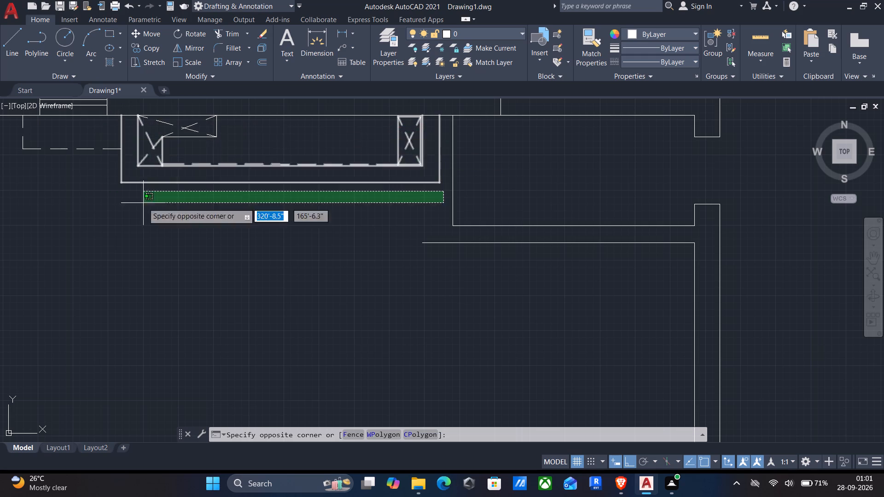
click(154, 220)
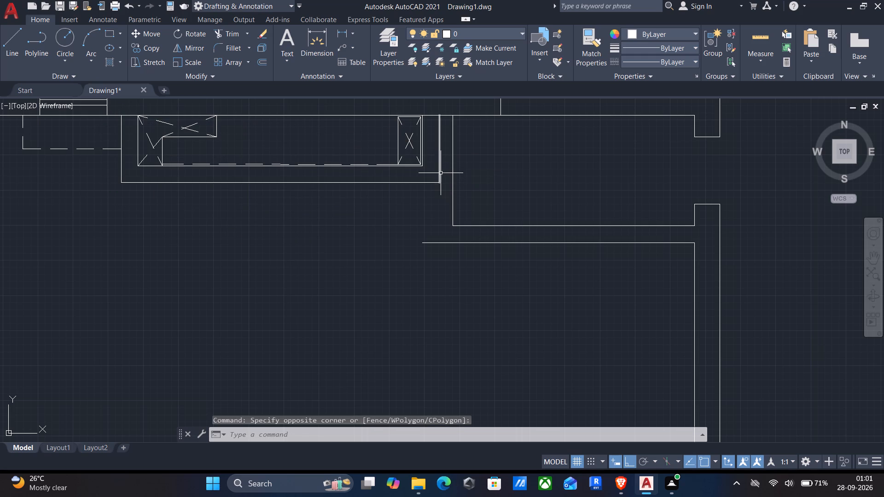
click(440, 172)
key(Delete)
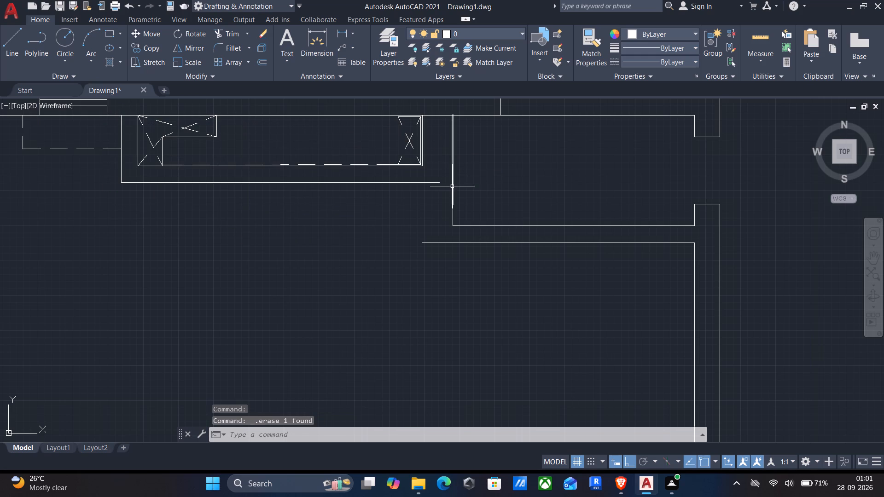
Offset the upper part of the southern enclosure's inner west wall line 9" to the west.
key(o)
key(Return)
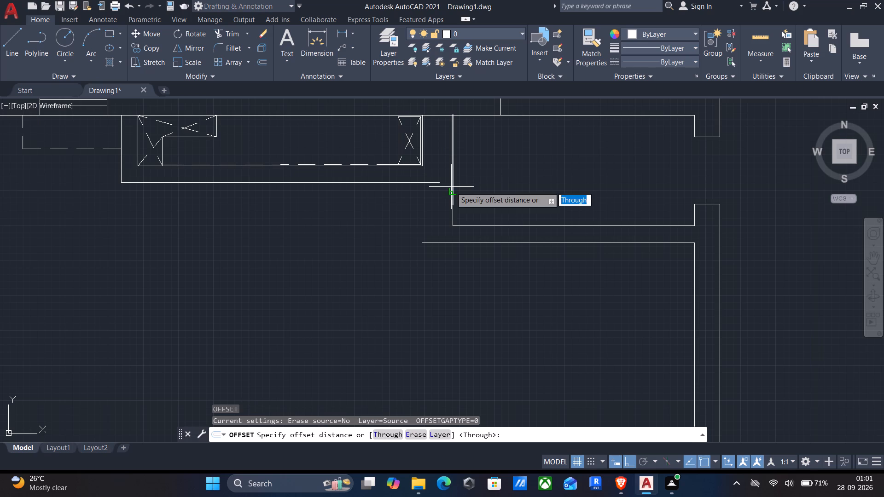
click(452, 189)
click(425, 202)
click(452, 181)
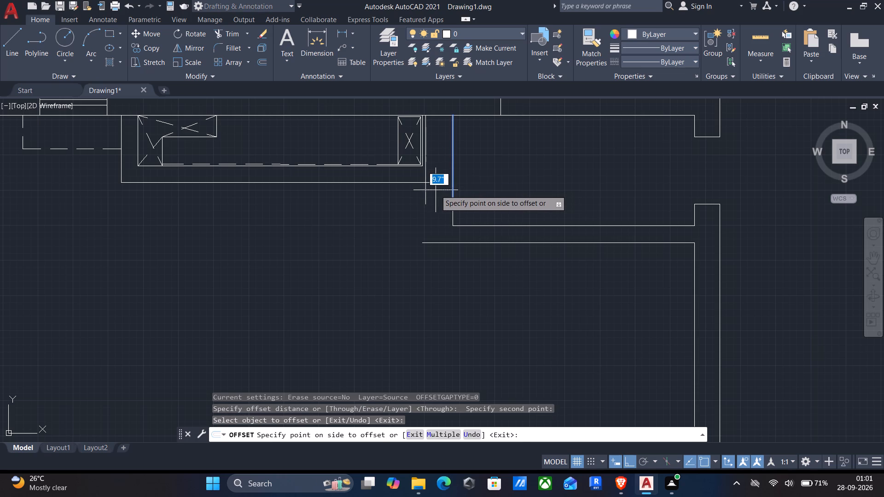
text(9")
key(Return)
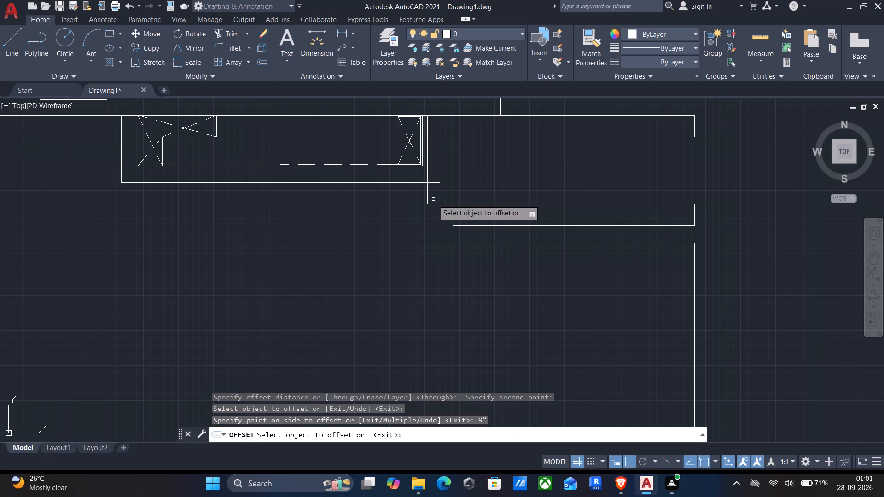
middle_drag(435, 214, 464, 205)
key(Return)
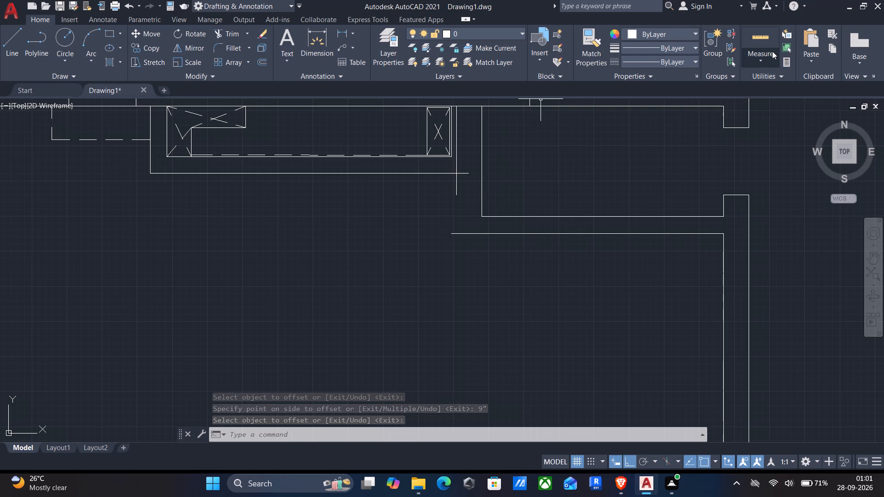
Measure the spacing between the offset line, the enclosure's inner west wall line and the recess outline.
click(762, 42)
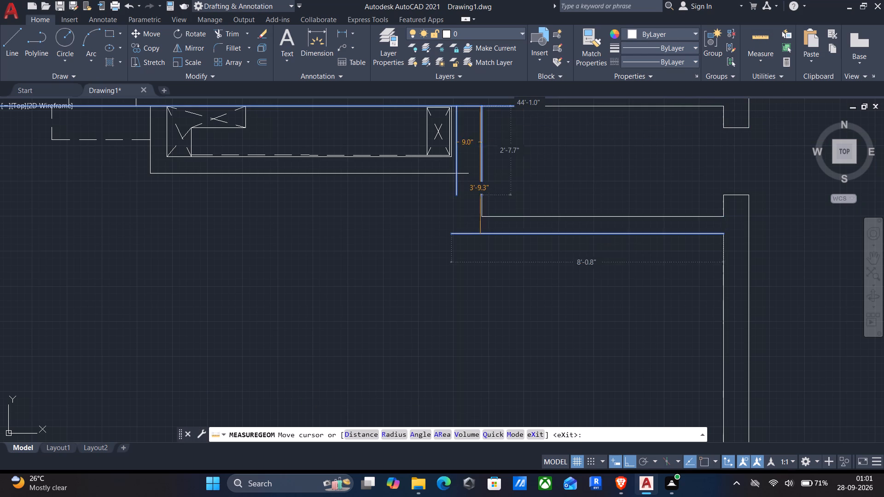
scroll(465, 149, up, 2)
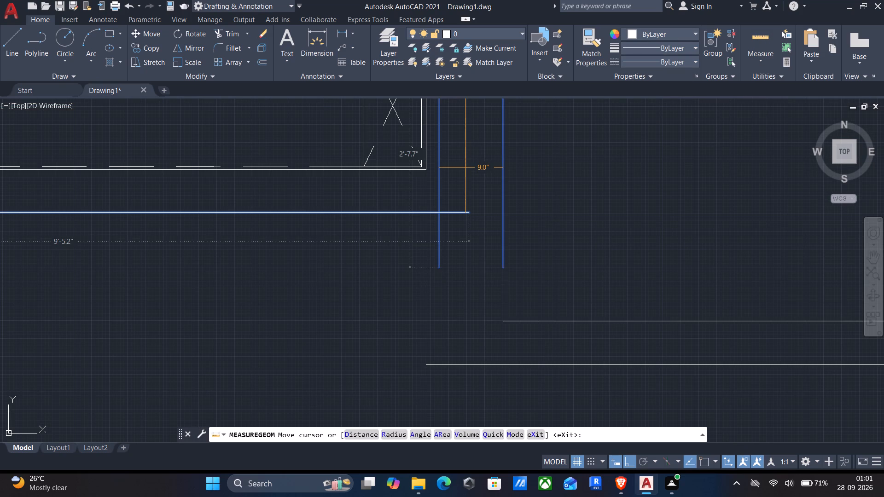
key(Escape)
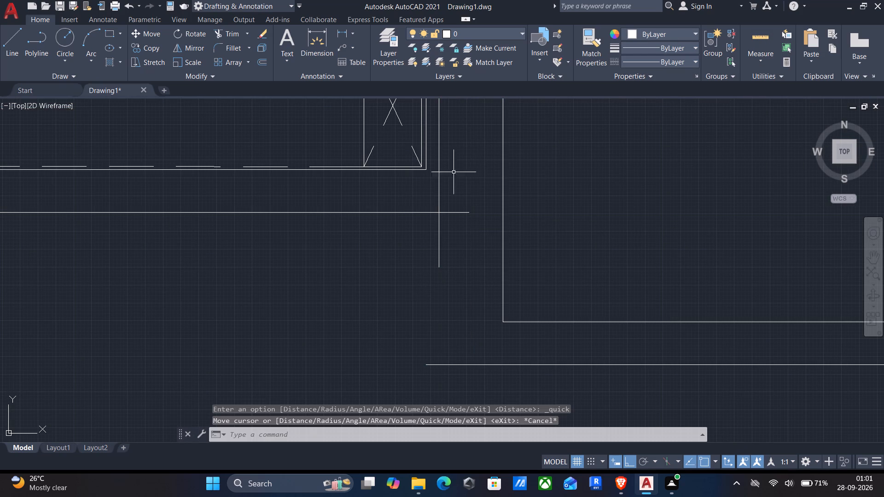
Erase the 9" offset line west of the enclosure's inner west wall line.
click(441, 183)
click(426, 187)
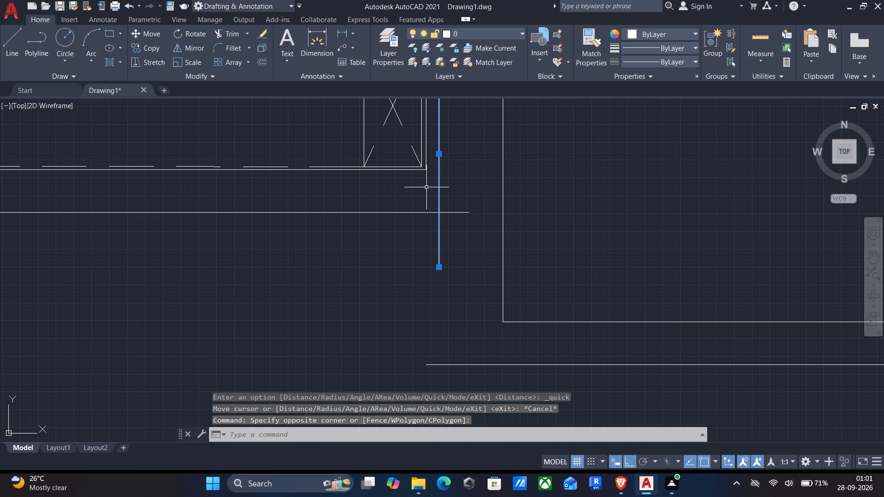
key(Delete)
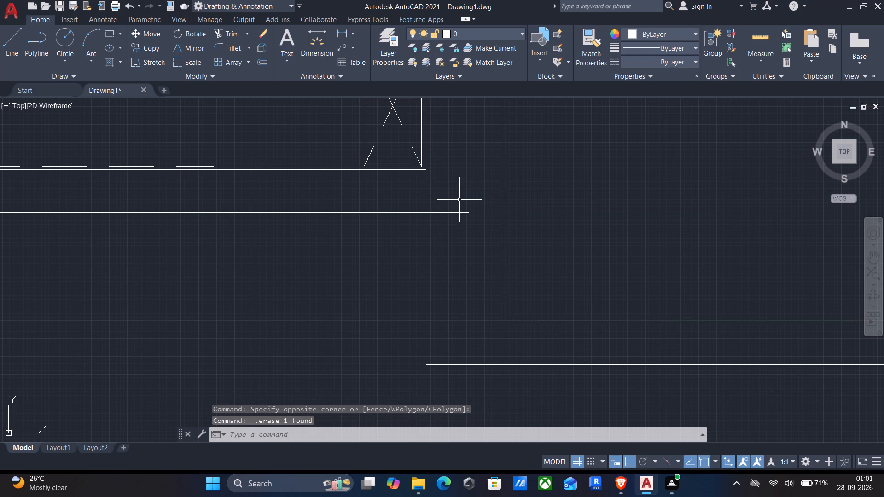
Offset the upper part of the enclosure's inner west wall line 6" to the west.
key(o)
key(Return)
click(511, 224)
drag(462, 244, 466, 241)
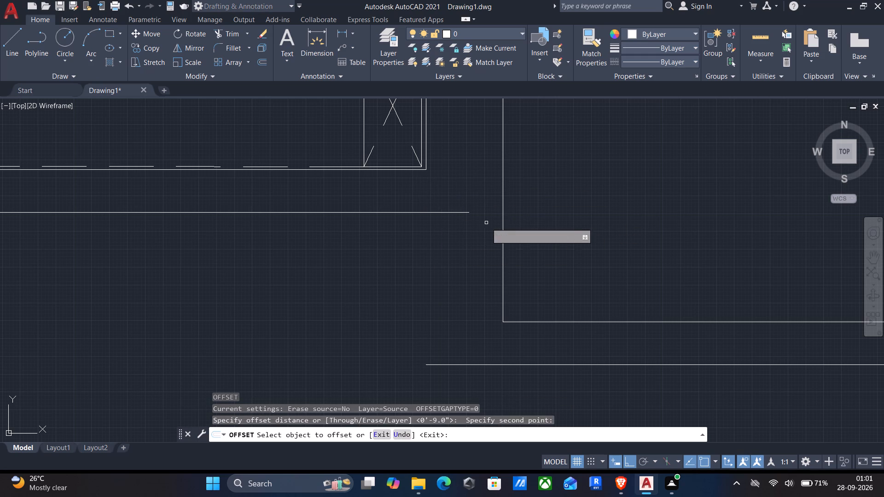
click(503, 207)
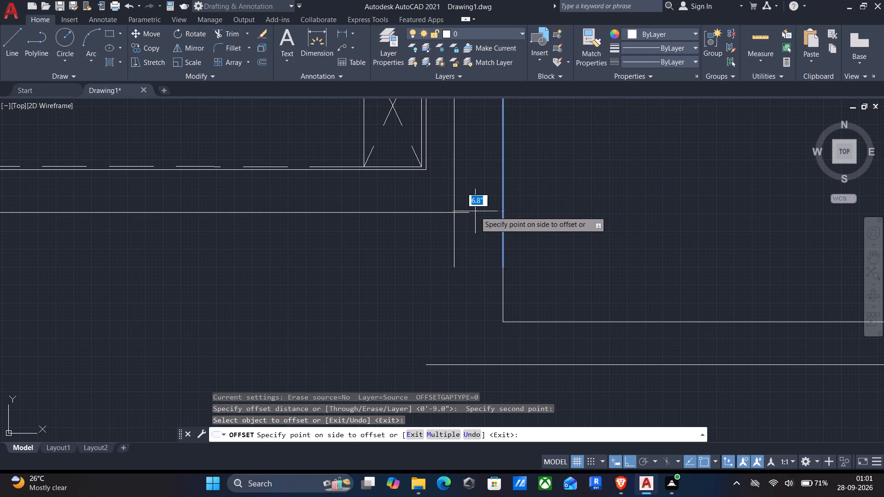
key(6)
key(shift+quotedbl)
key(Return)
scroll(449, 234, down, 1)
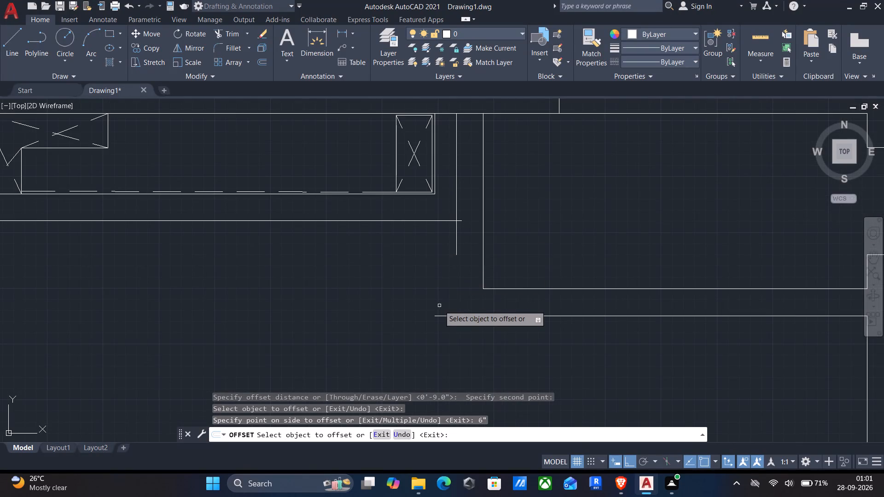
middle_drag(434, 274, 477, 283)
key(Return)
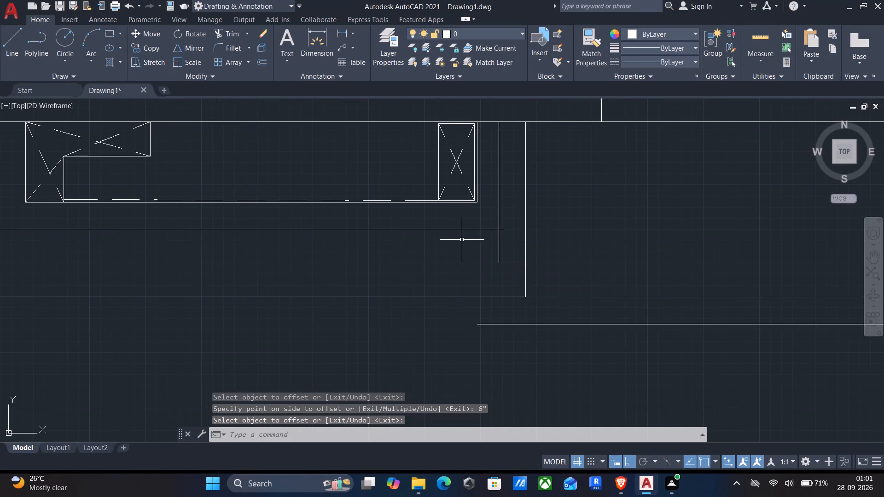
Fillet the 6" offset line with the enclosure's outer south wall line into a square corner at radius 0.
key(e)
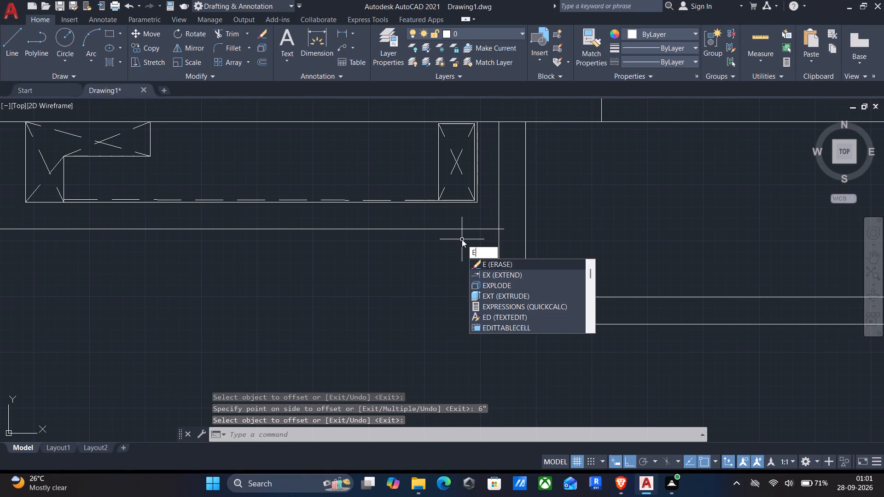
key(Escape)
key(f)
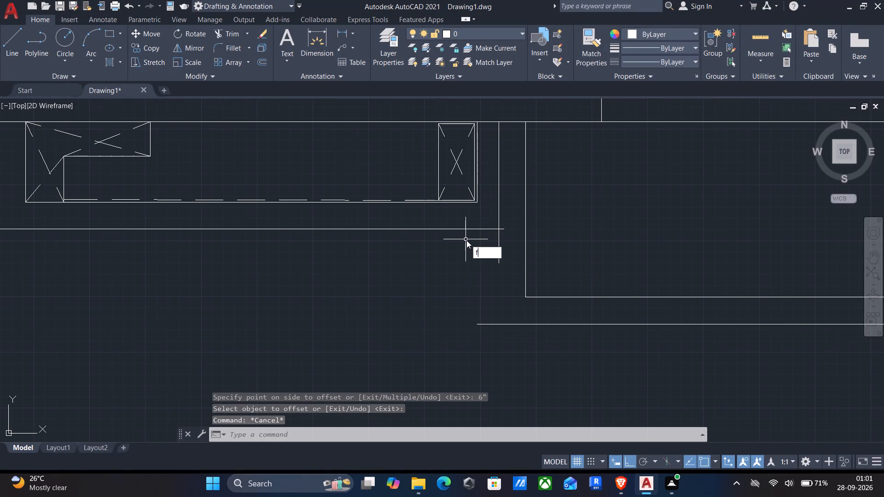
key(Return)
click(537, 326)
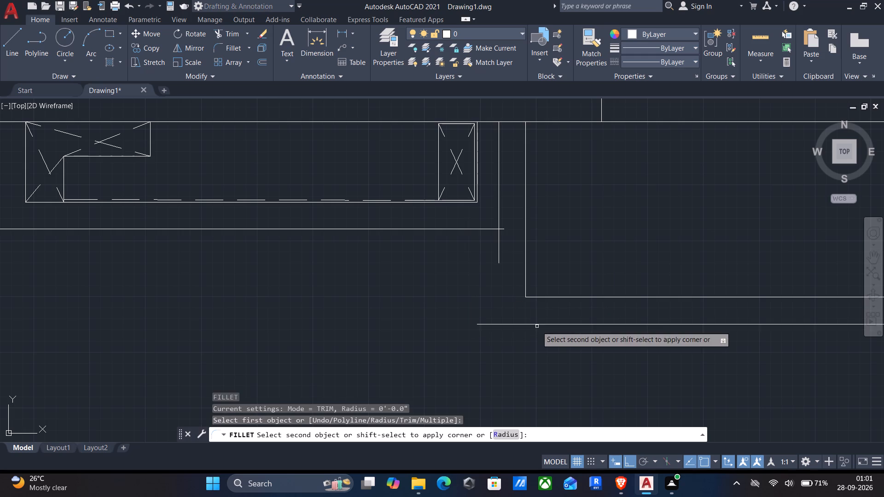
click(500, 216)
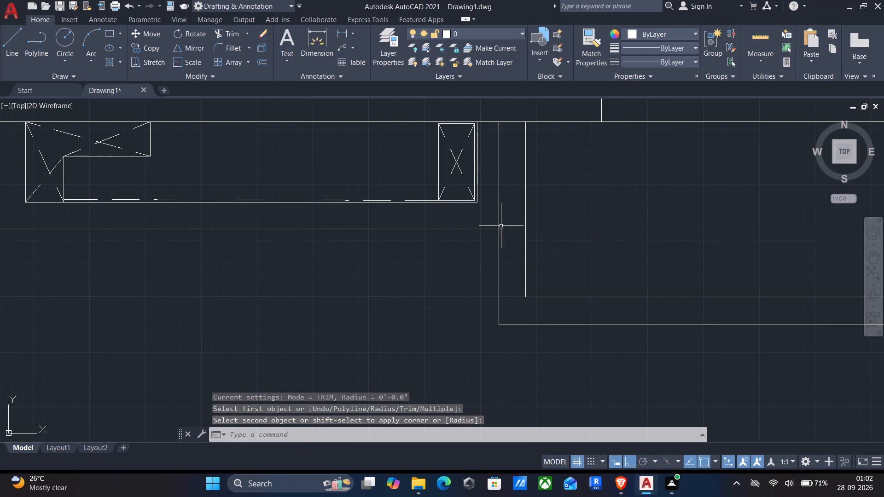
Trim the end of the recess's outer south line that overshoots the enclosure's new outer west wall line.
text(tr)
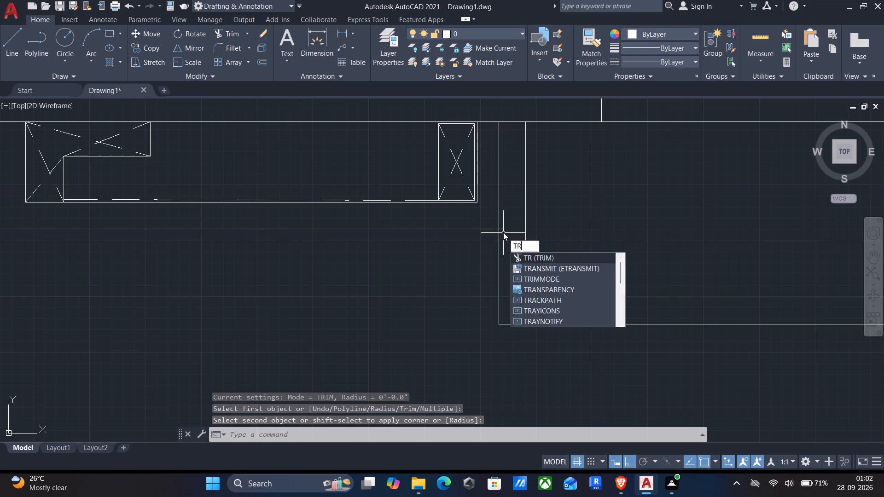
key(Return)
scroll(502, 233, up, 2)
drag(499, 215, 498, 247)
scroll(497, 256, down, 3)
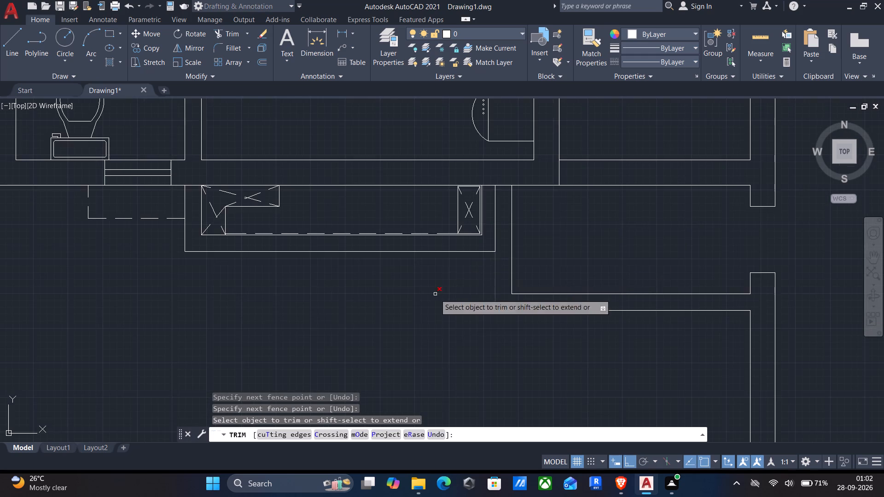
middle_drag(435, 296, 442, 260)
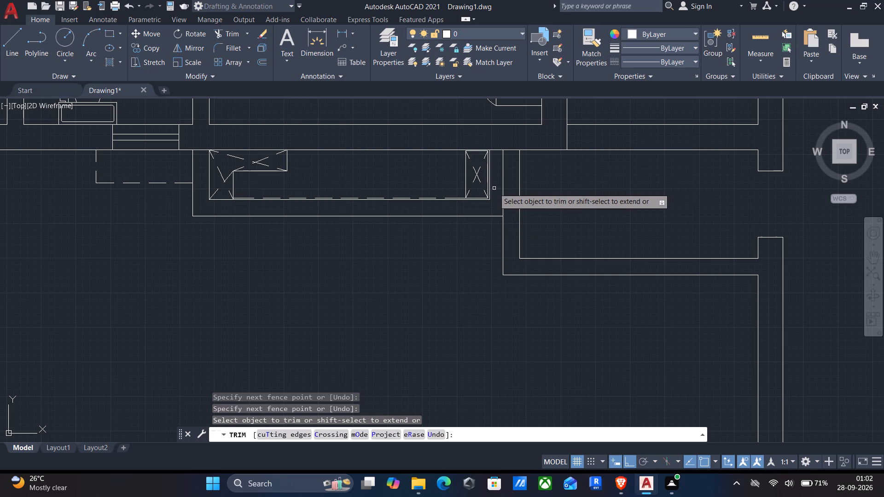
key(Return)
Move the crossed box at the recess's east end about 5" east, toward the enclosure's new west wall line.
click(443, 135)
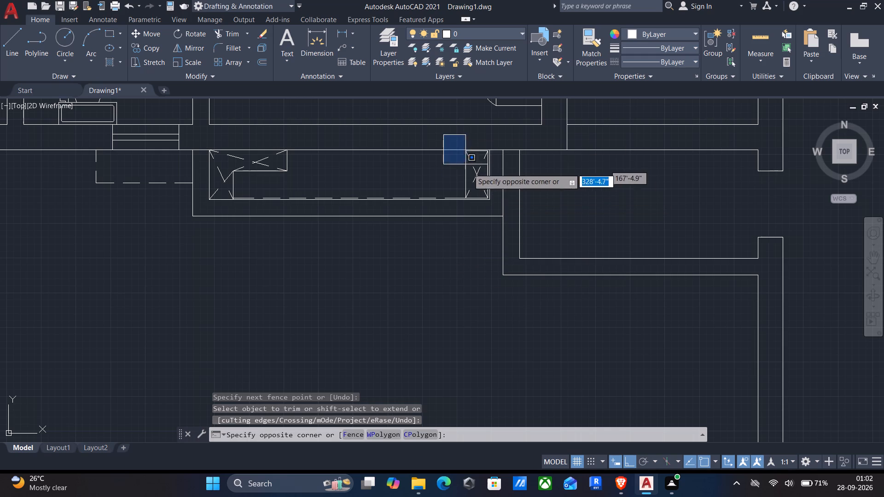
scroll(482, 185, up, 2)
click(511, 232)
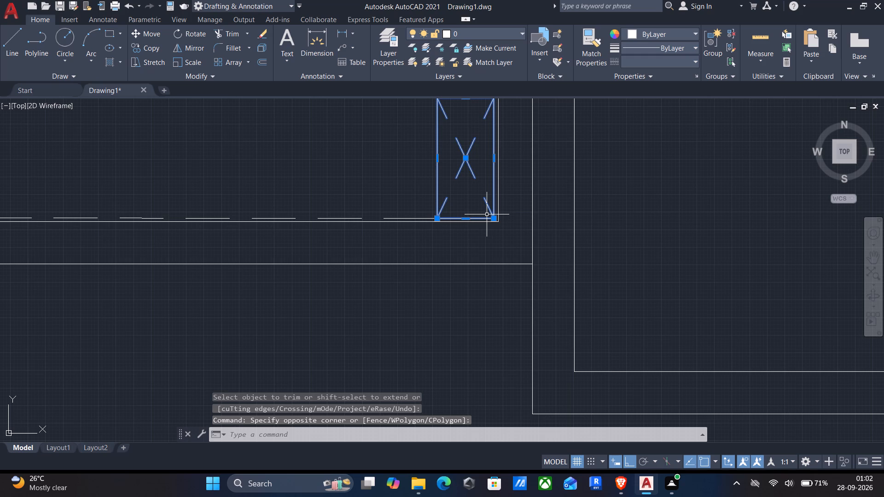
key(m)
key(Return)
scroll(496, 222, up, 2)
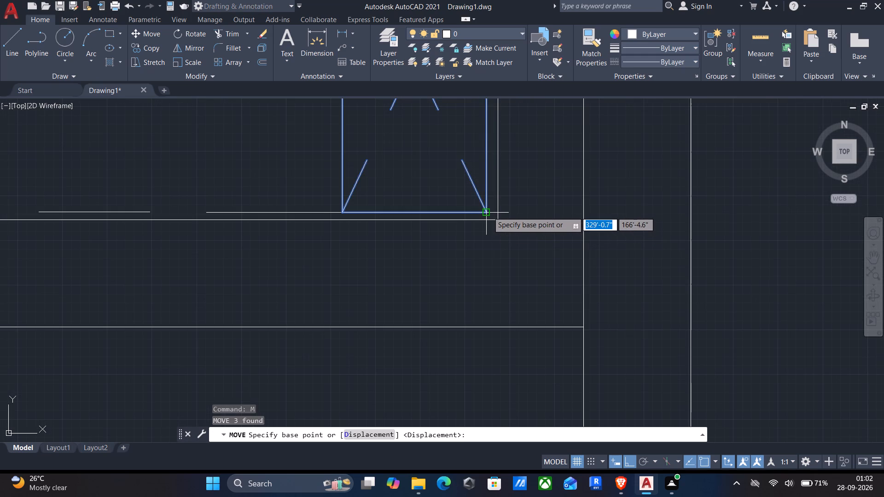
click(487, 210)
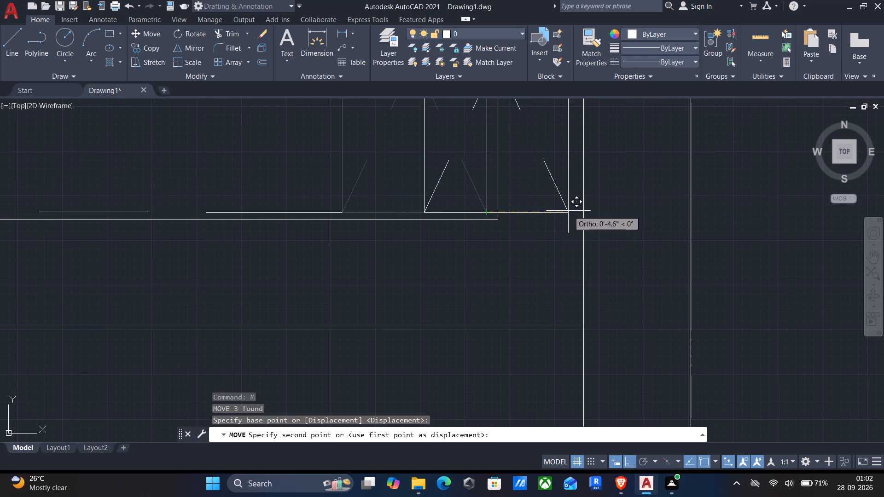
click(572, 211)
key(Return)
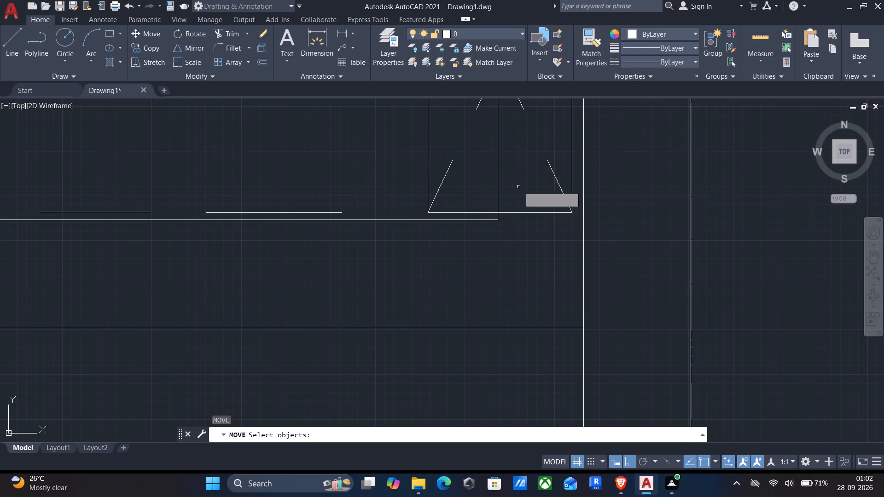
key(Return)
Explode the recess's inner outline that now passes through the moved crossed box.
click(508, 183)
click(489, 179)
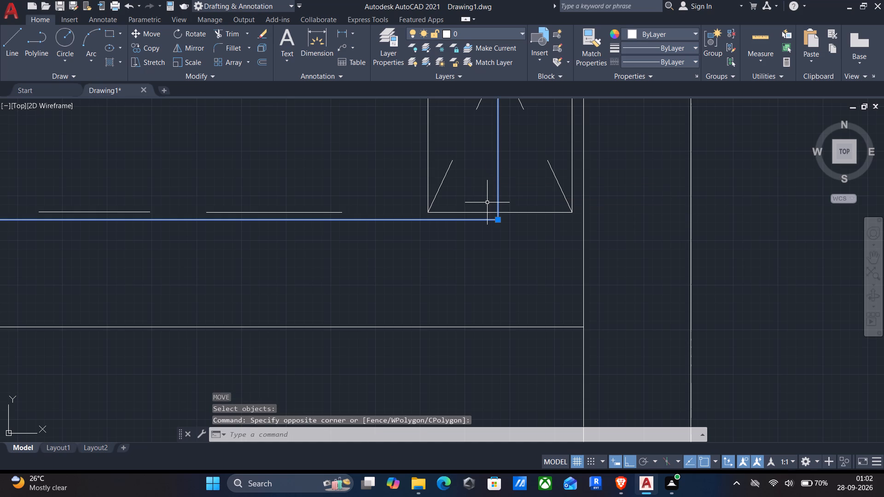
key(x)
key(Return)
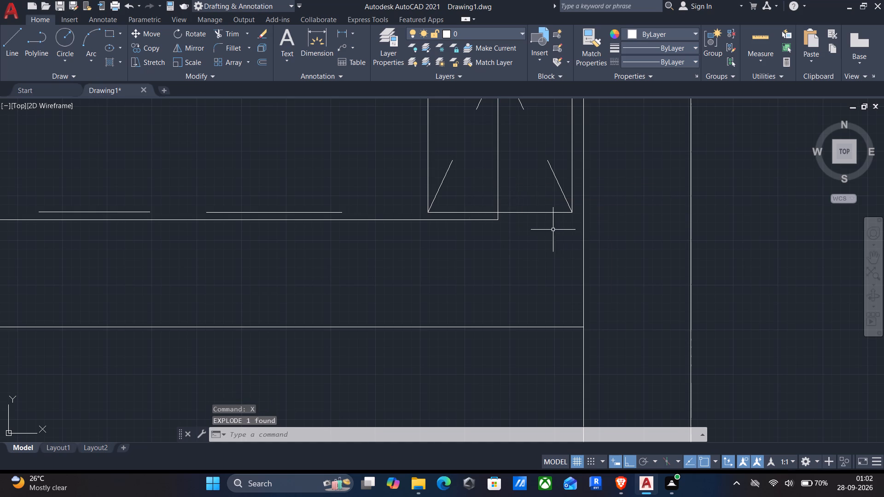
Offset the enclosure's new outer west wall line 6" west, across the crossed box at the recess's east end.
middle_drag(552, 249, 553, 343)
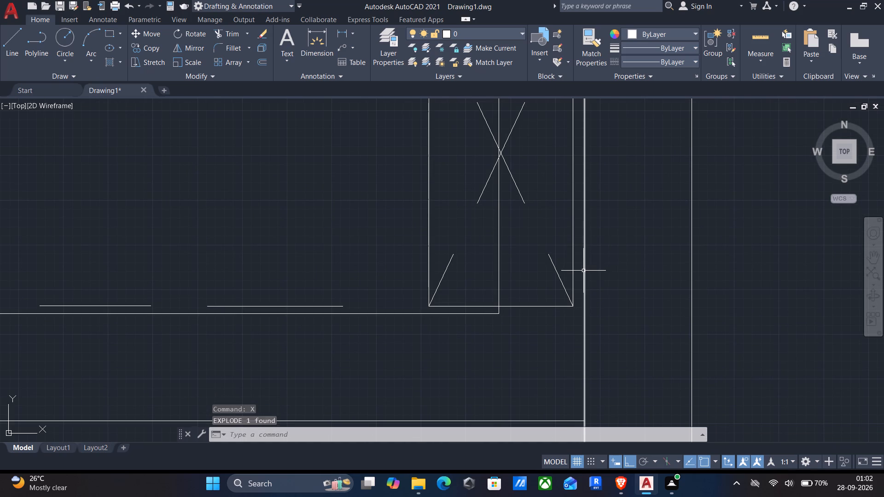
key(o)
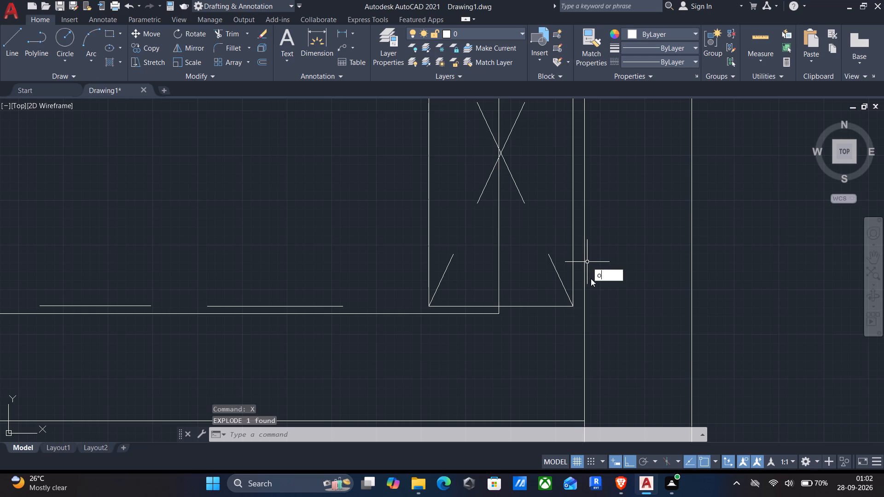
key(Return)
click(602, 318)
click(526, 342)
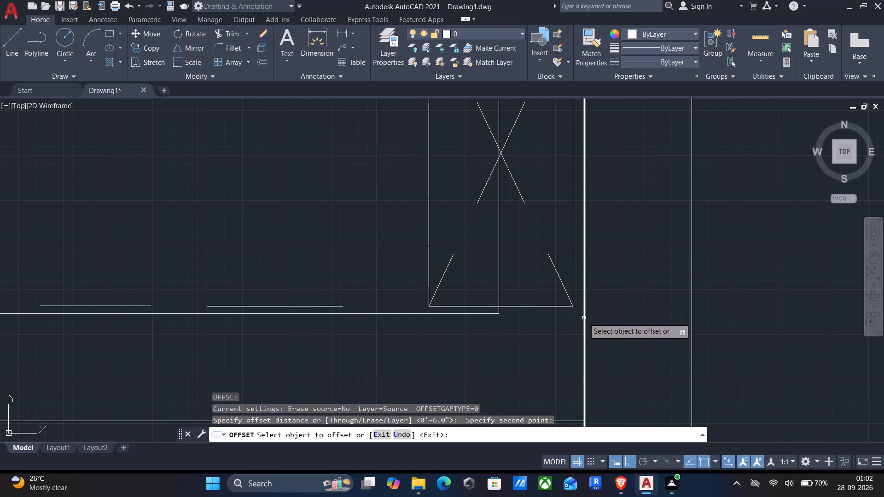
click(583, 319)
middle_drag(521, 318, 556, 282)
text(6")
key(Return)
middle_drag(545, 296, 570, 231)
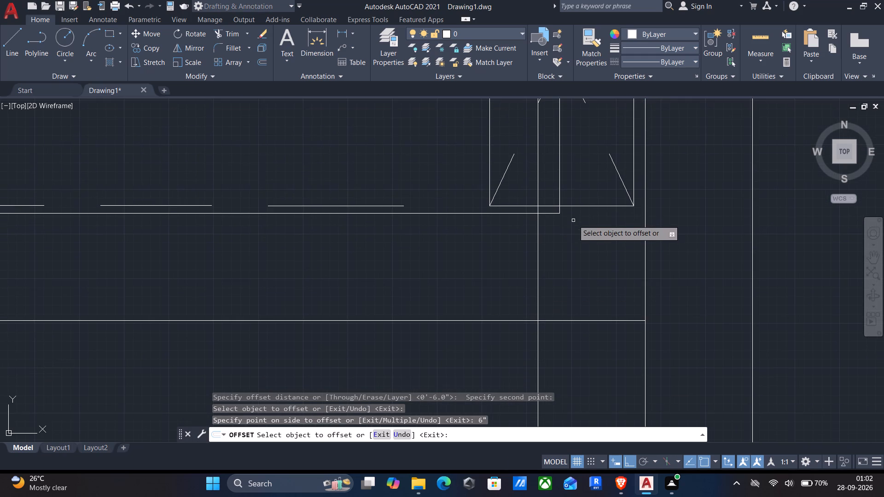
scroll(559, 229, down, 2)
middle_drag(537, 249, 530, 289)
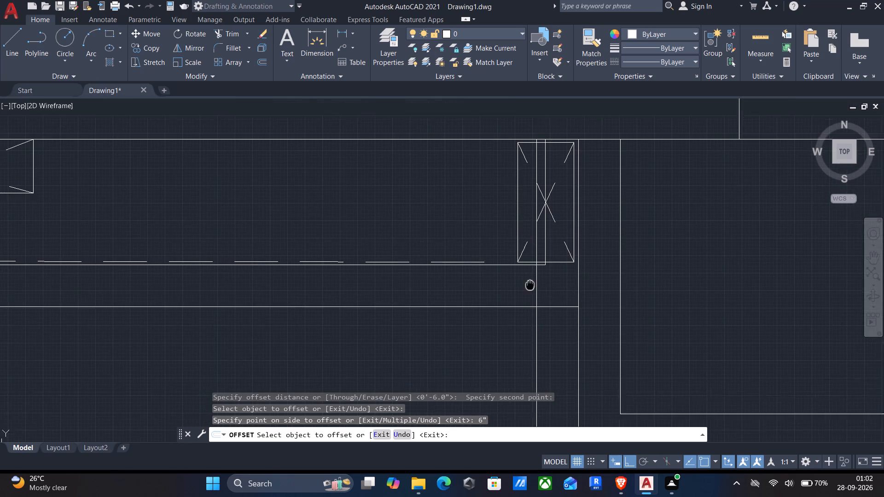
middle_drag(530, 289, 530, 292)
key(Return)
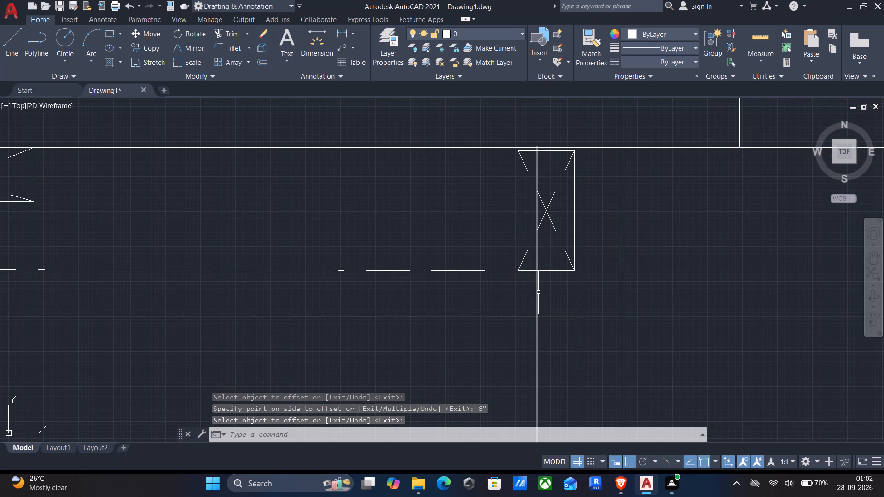
Measure the spacing and sizes around the recess's east end, including the crossed box and the neighbouring wall lines.
middle_drag(456, 295, 564, 303)
scroll(568, 300, down, 1)
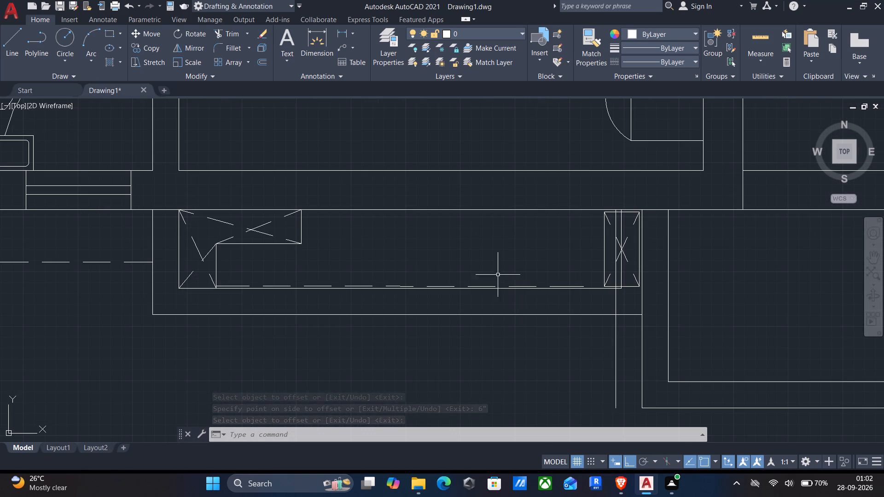
click(758, 40)
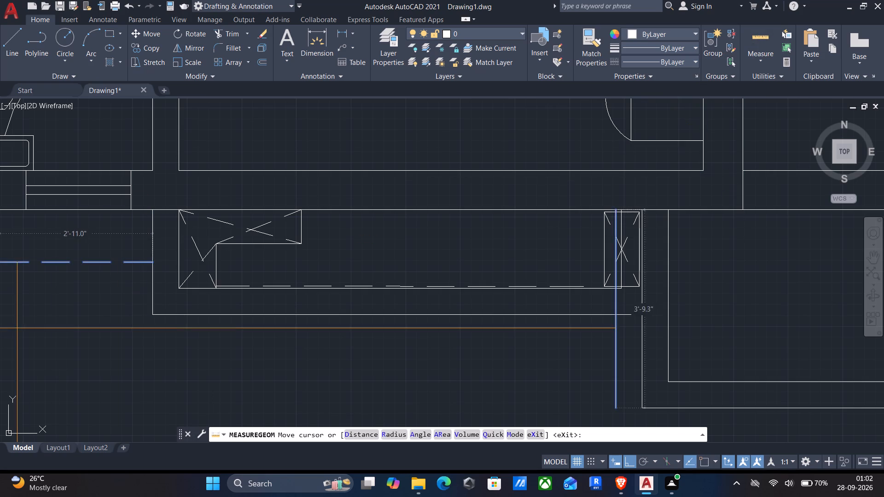
key(Return)
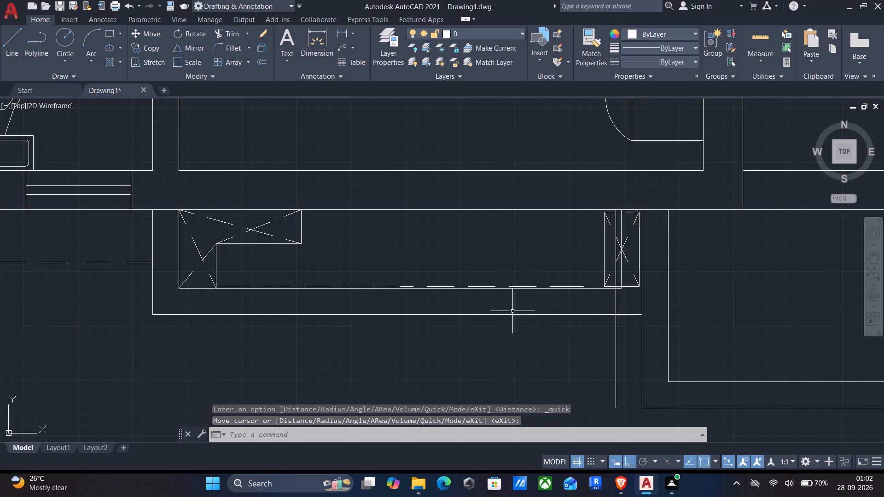
key(Return)
key(Return)
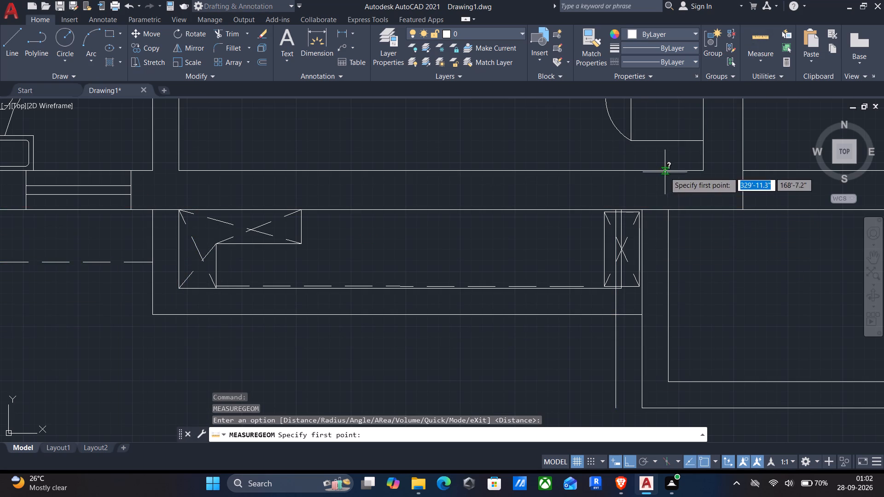
key(Return)
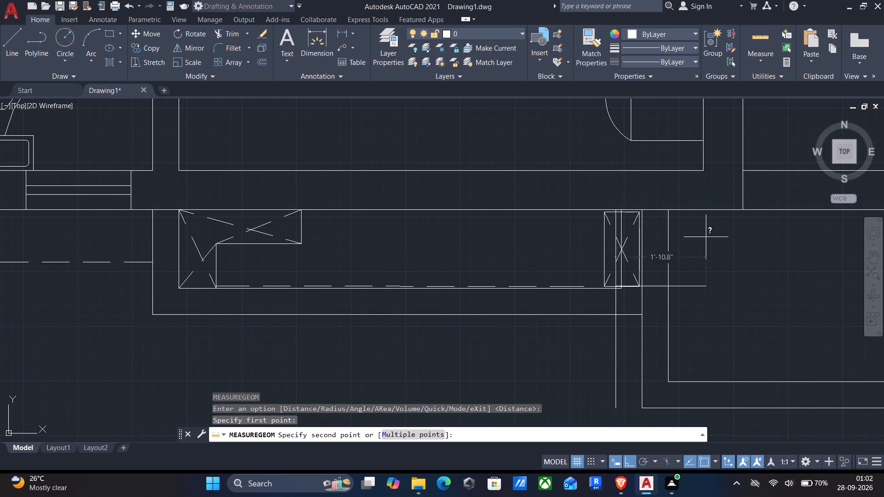
key(Return)
key(Return)
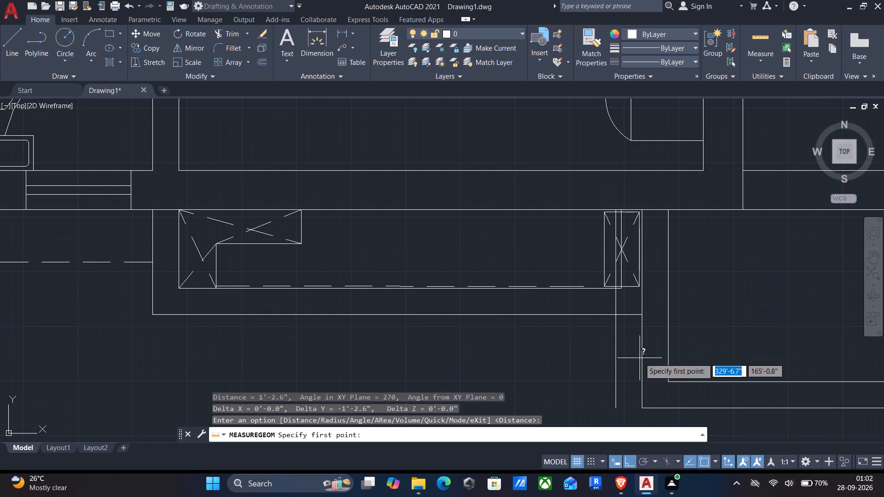
key(Escape)
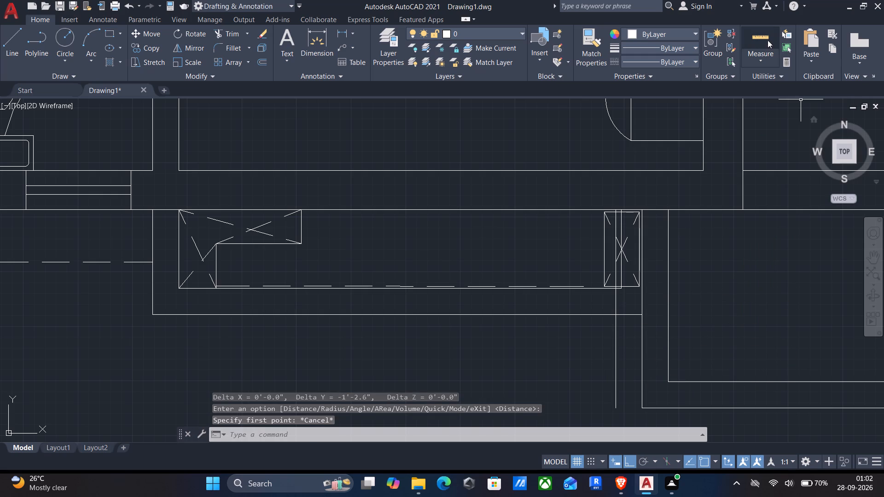
click(766, 39)
scroll(632, 261, up, 2)
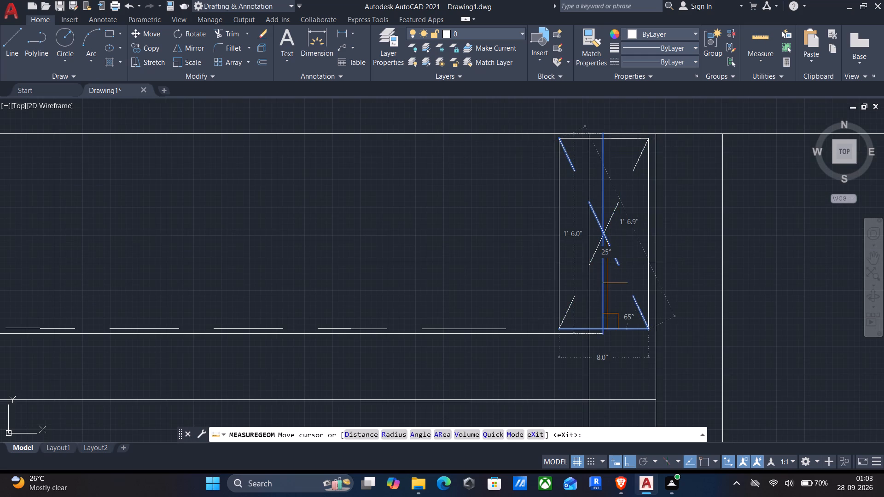
scroll(607, 289, up, 1)
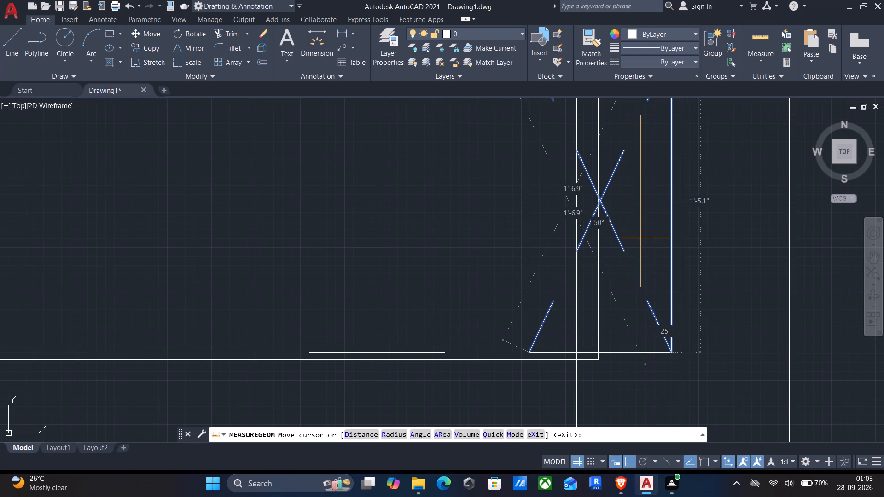
middle_drag(622, 218, 618, 292)
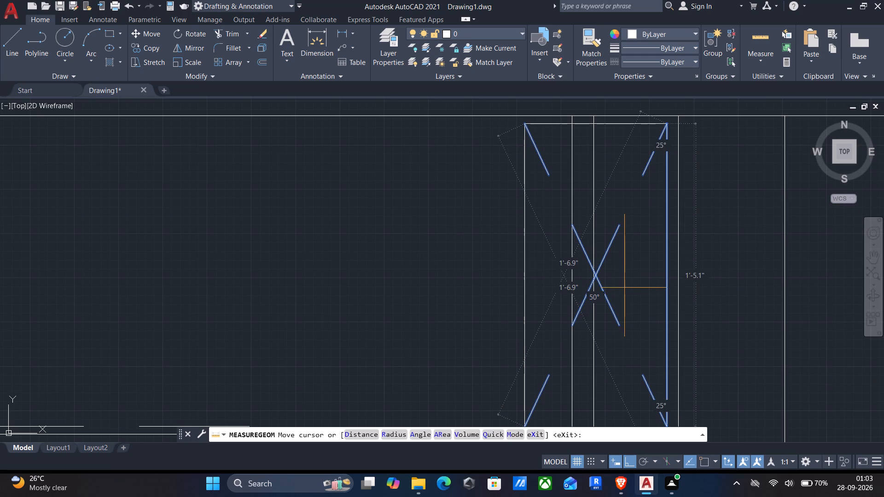
key(Escape)
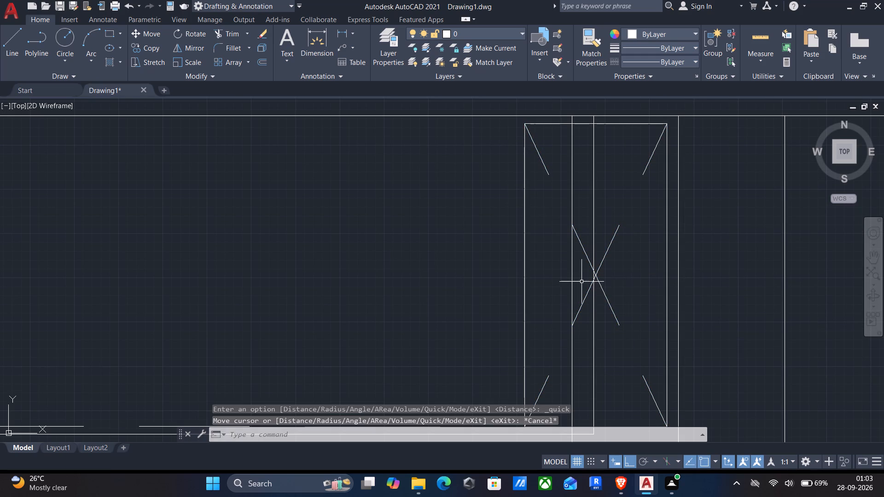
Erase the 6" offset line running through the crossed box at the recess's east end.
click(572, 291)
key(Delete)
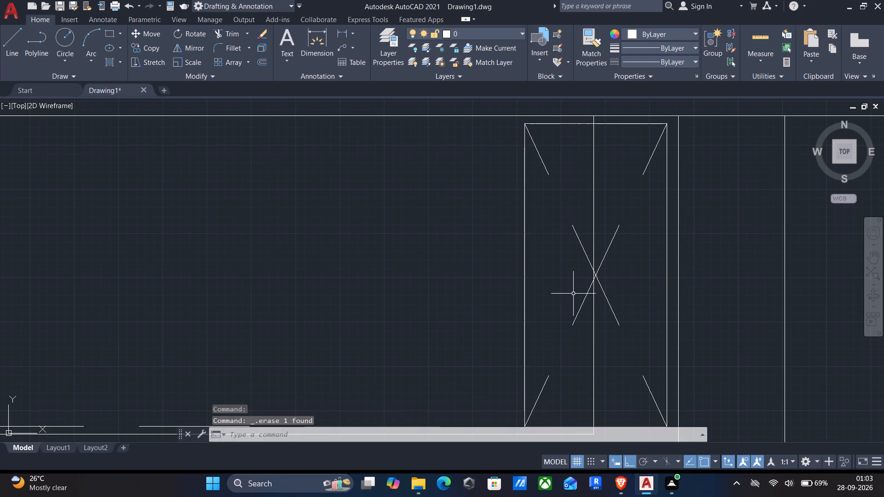
Move the crossed box and the recess's inner east line passing through it about 4.6" west.
scroll(576, 303, down, 2)
middle_drag(574, 347, 593, 299)
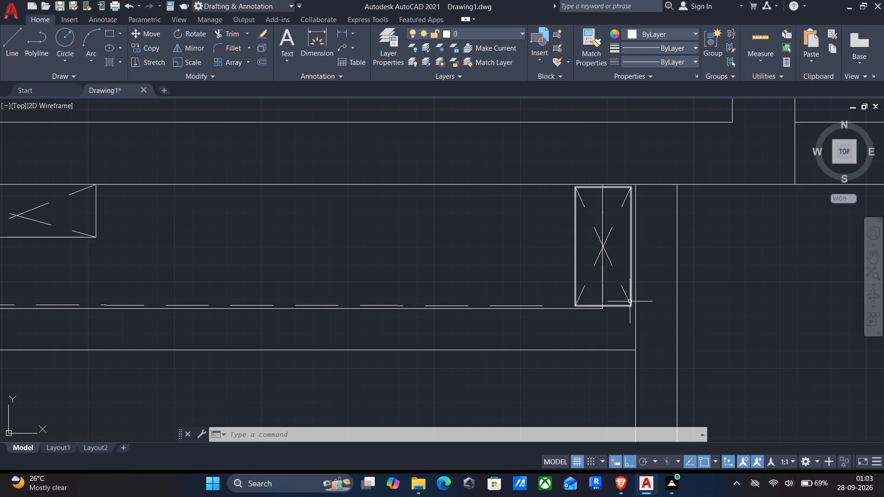
click(541, 169)
click(650, 326)
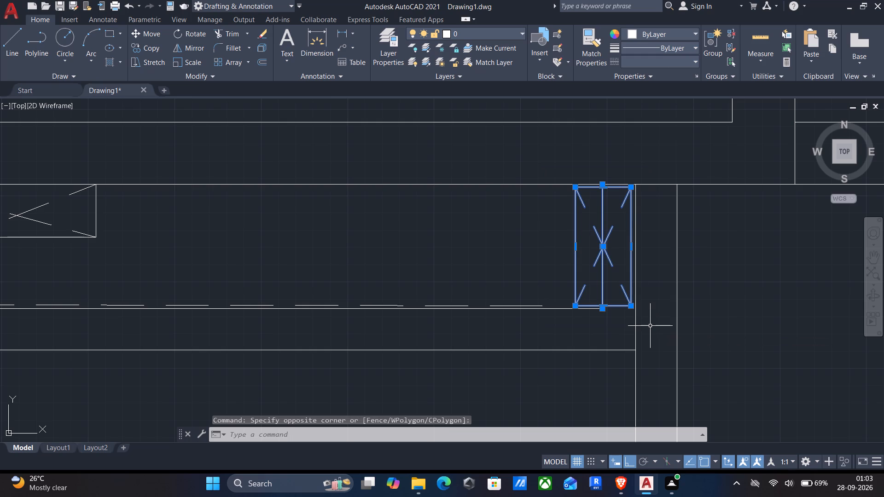
key(m)
key(Return)
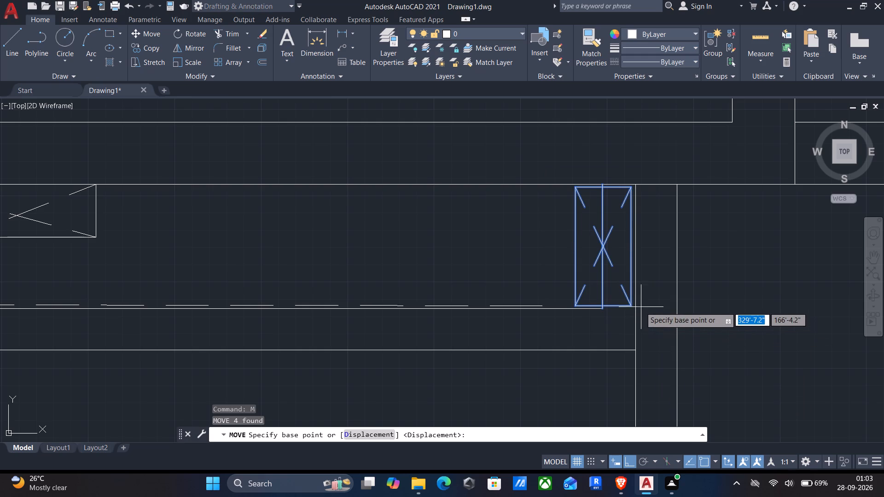
click(633, 304)
scroll(599, 303, up, 2)
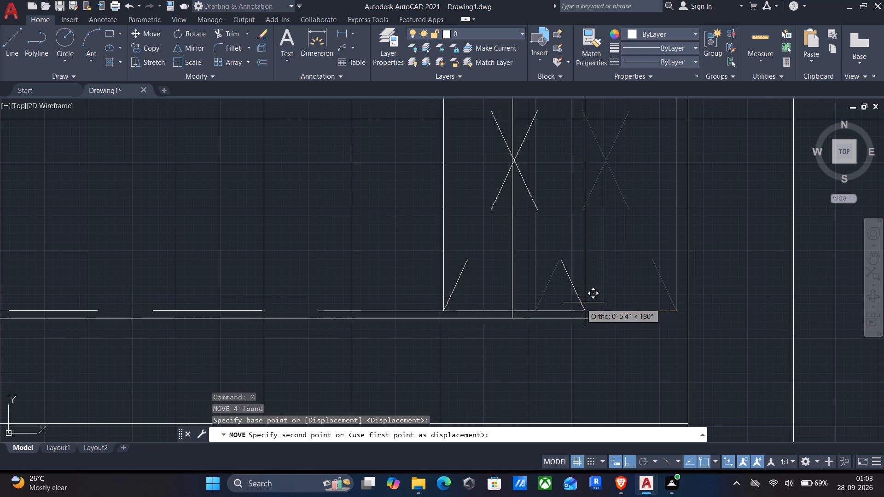
scroll(593, 309, up, 2)
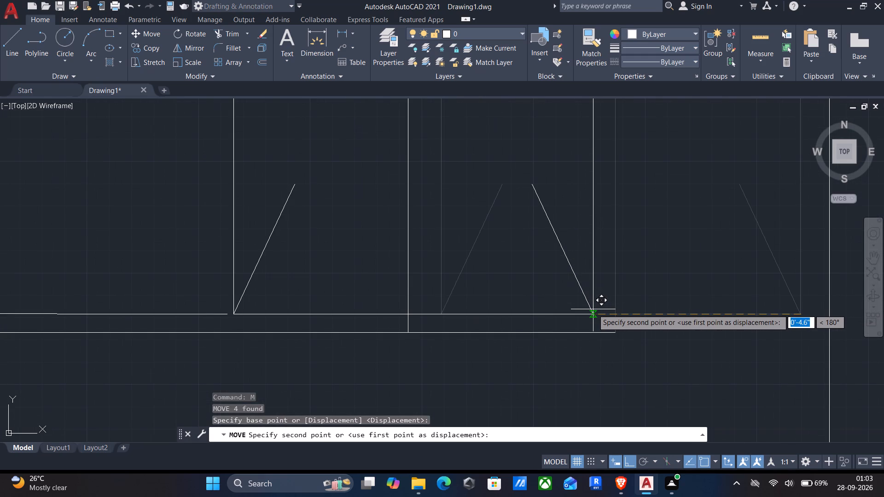
click(593, 309)
key(Return)
key(Return)
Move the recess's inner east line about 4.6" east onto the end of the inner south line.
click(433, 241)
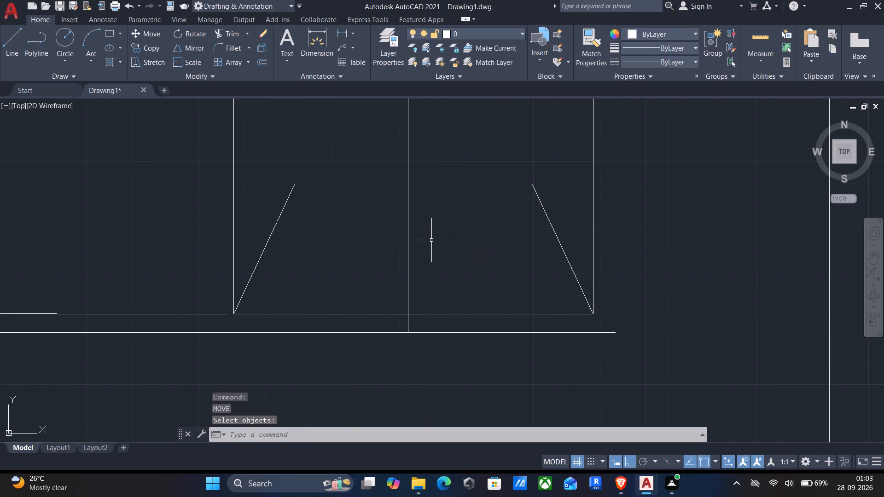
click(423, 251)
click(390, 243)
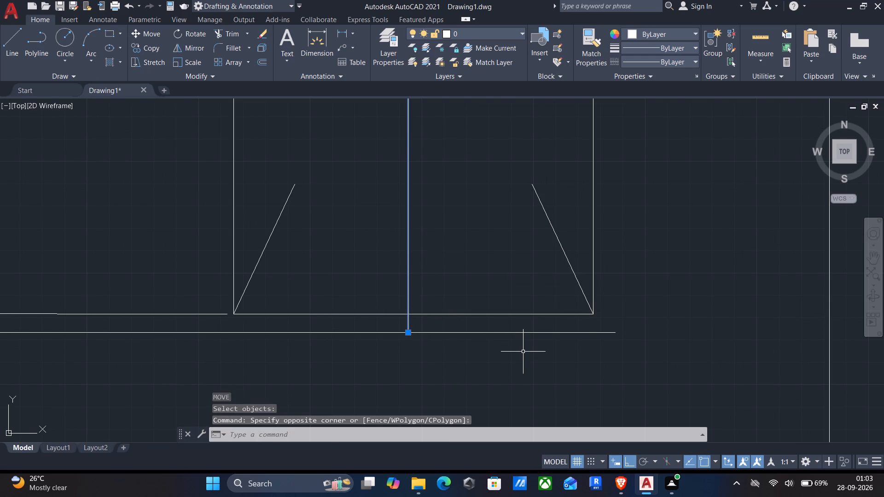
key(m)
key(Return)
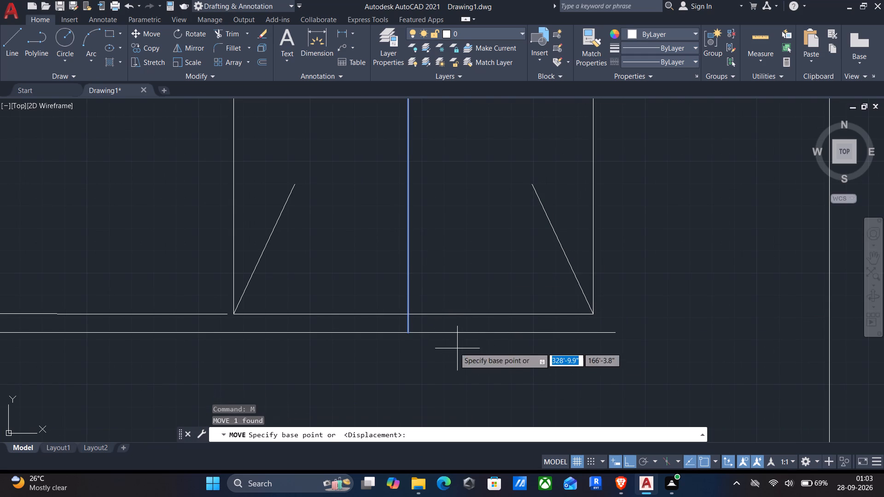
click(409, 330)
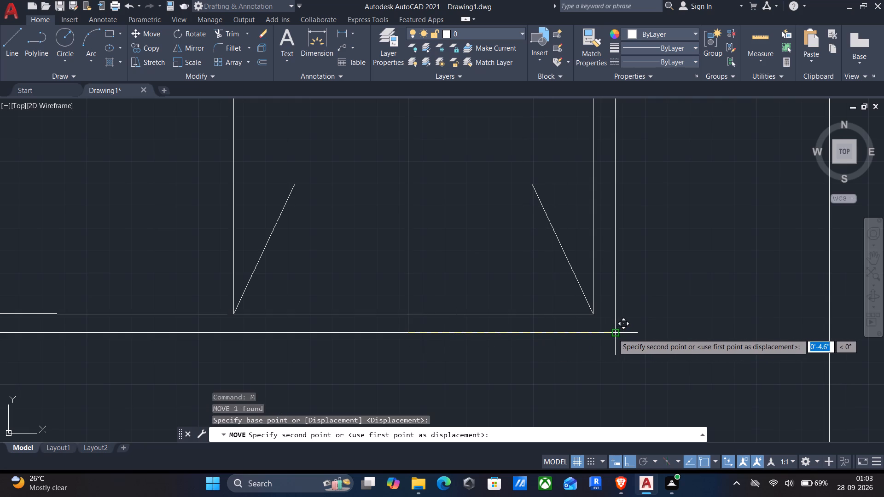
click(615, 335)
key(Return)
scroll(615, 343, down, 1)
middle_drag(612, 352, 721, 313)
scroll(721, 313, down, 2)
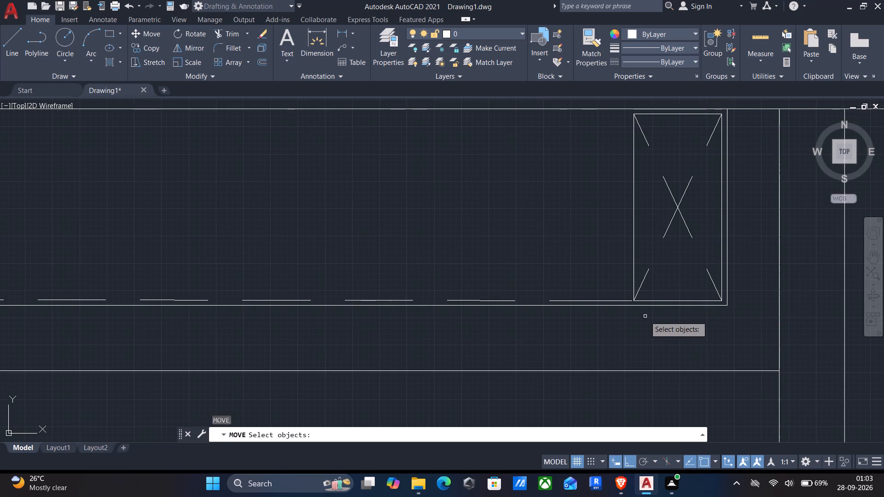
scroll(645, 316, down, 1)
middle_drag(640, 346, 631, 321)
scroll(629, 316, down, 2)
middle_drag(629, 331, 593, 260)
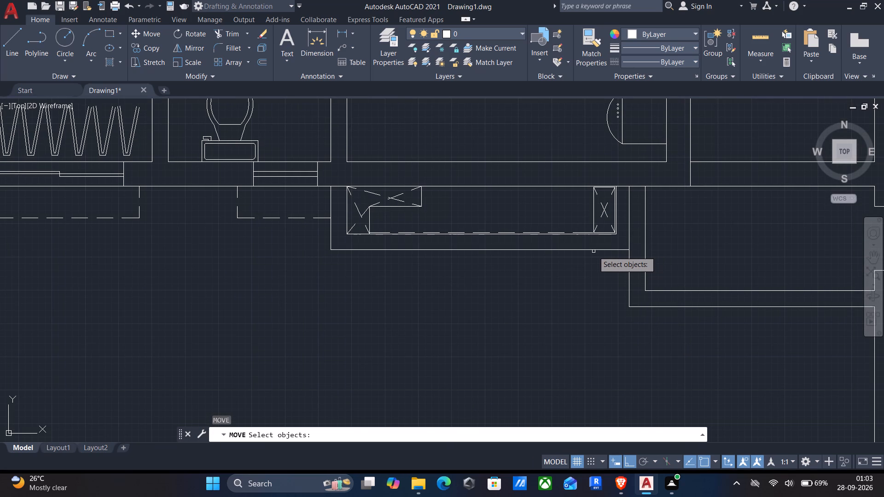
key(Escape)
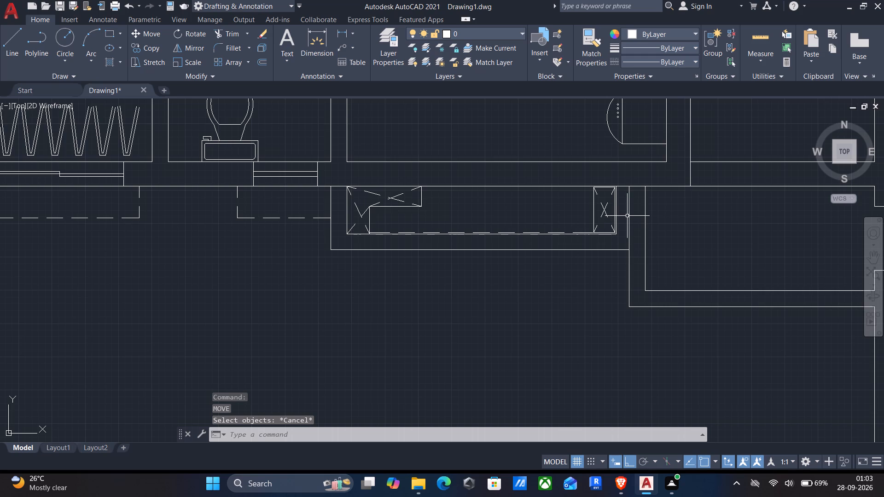
Erase the recess's inner east line just beside the crossed box.
scroll(614, 229, up, 2)
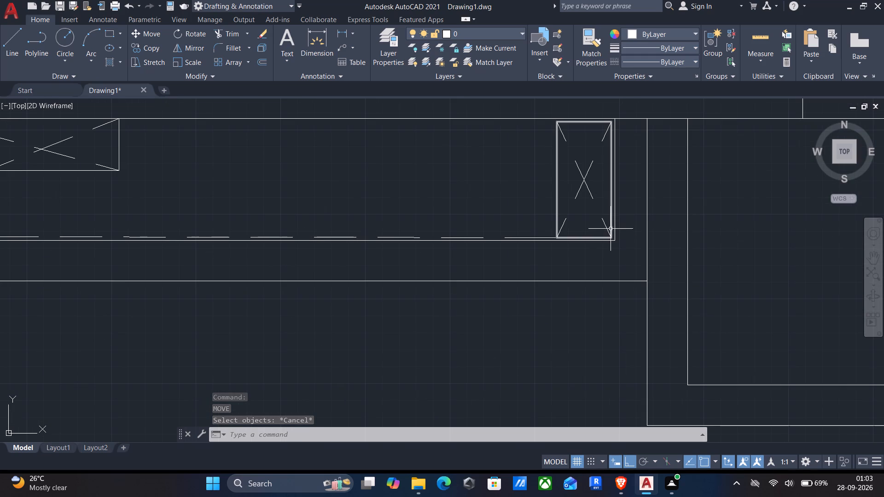
click(614, 228)
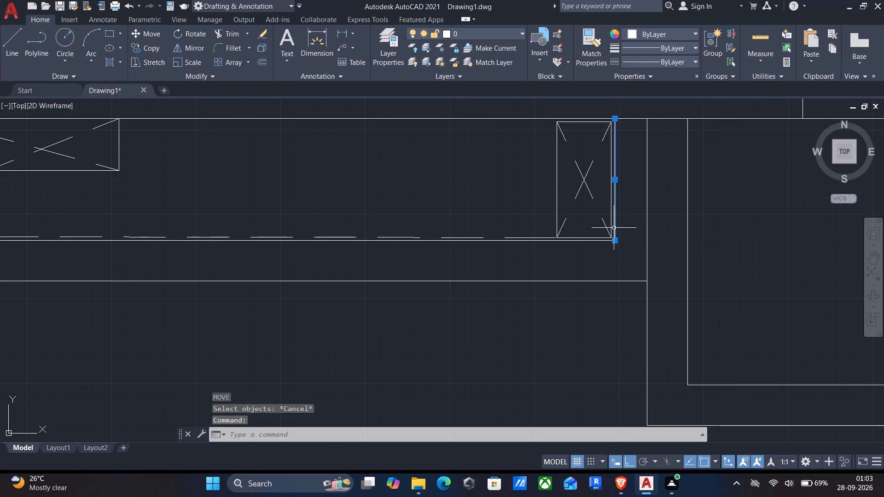
key(Delete)
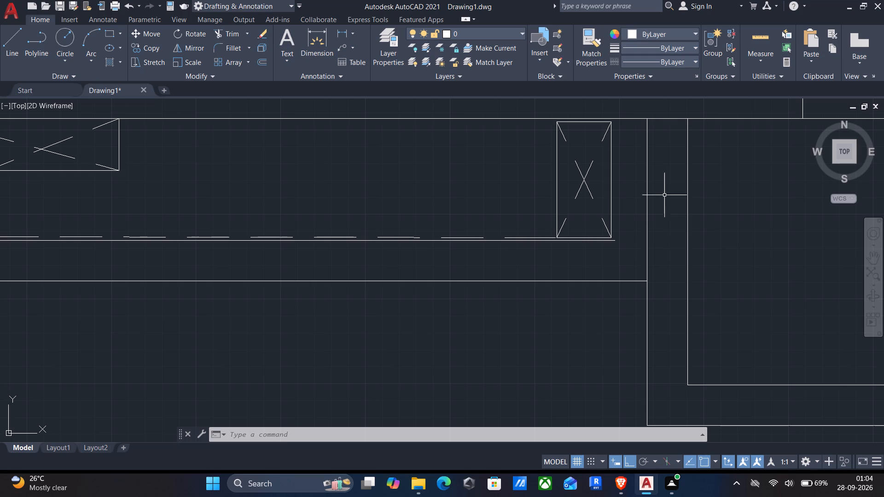
Draw a line from the east end of the recess's inner south line to the enclosure's west wall.
scroll(610, 242, up, 3)
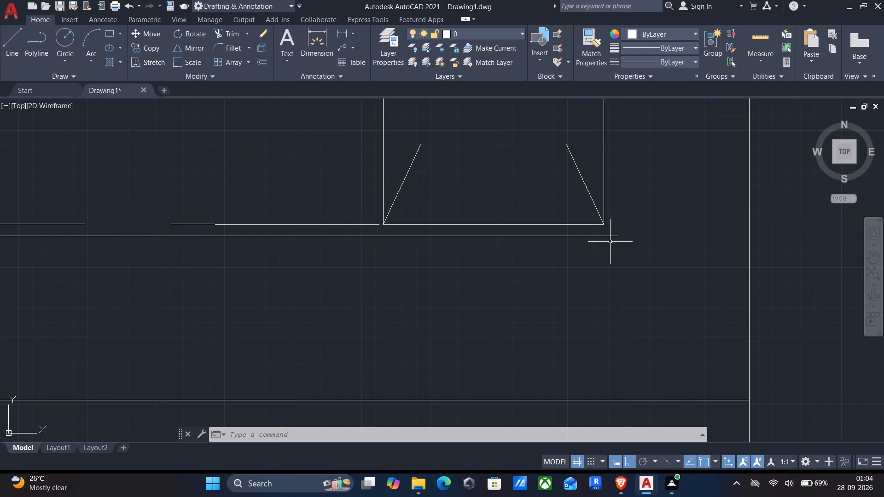
key(l)
key(Return)
scroll(619, 244, up, 2)
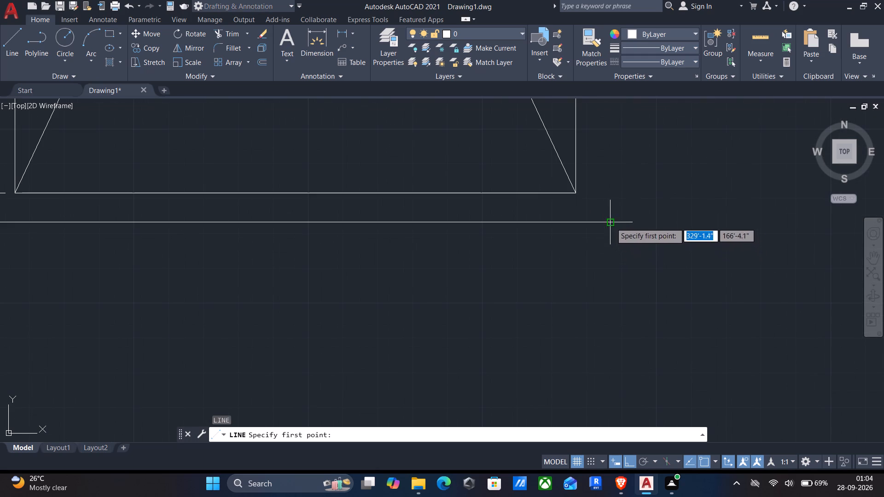
click(610, 222)
scroll(612, 223, down, 2)
click(742, 225)
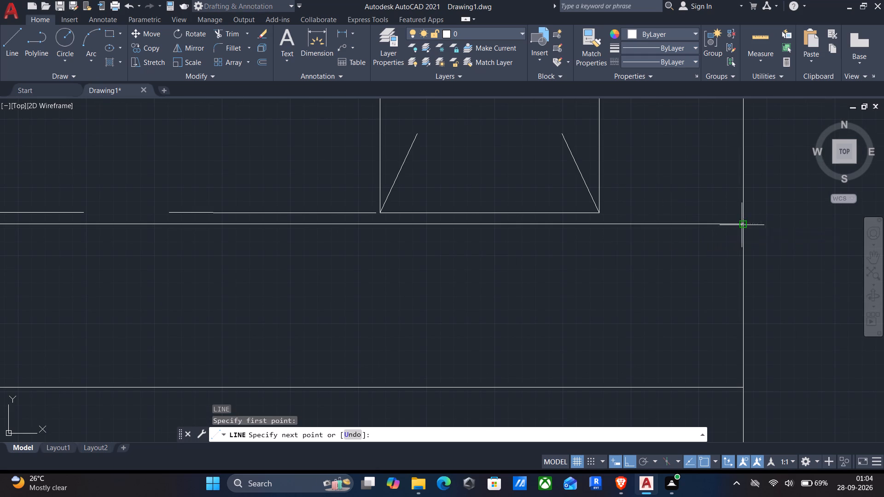
key(Return)
Move the crossed box at the recess's east end farther east, to just short of the enclosure's west wall.
scroll(734, 227, down, 2)
middle_drag(707, 255, 685, 310)
scroll(664, 225, down, 2)
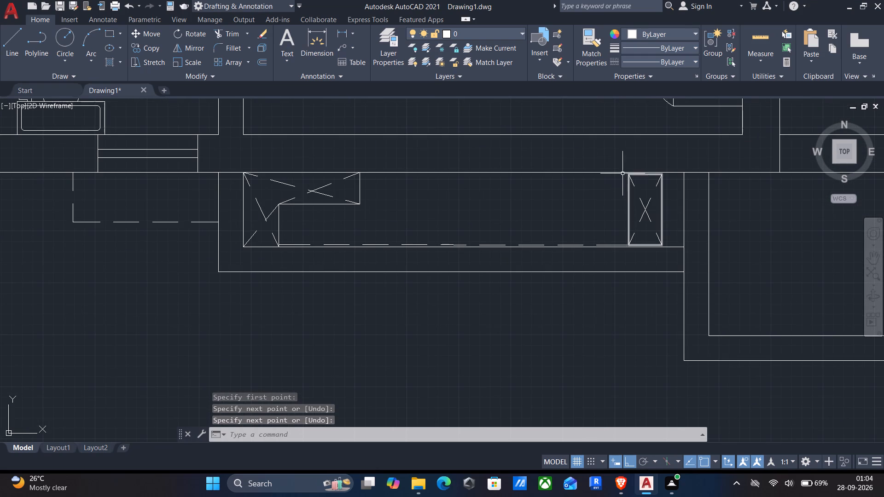
click(608, 162)
click(670, 261)
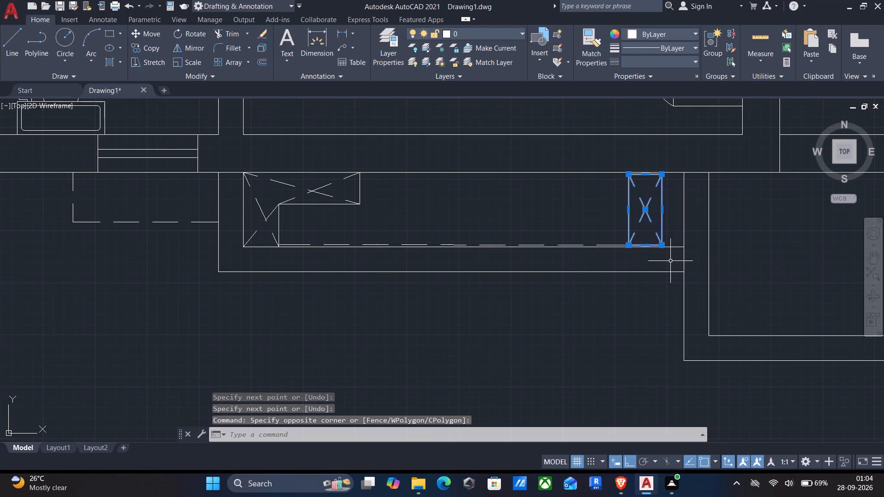
key(m)
key(Return)
scroll(667, 255, up, 2)
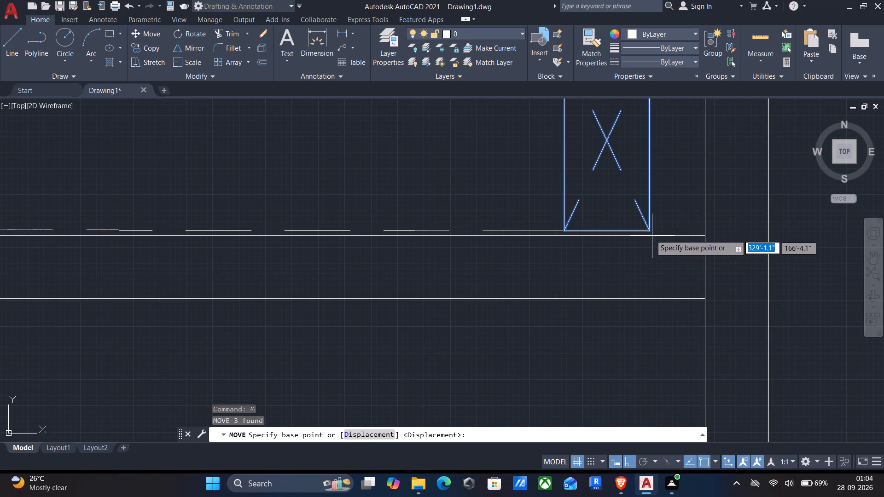
click(648, 232)
scroll(668, 232, up, 3)
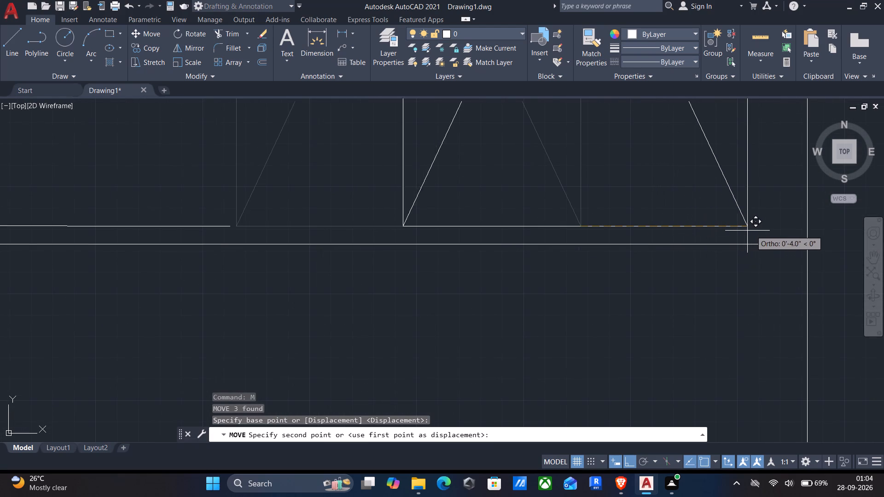
click(776, 232)
key(Return)
key(Return)
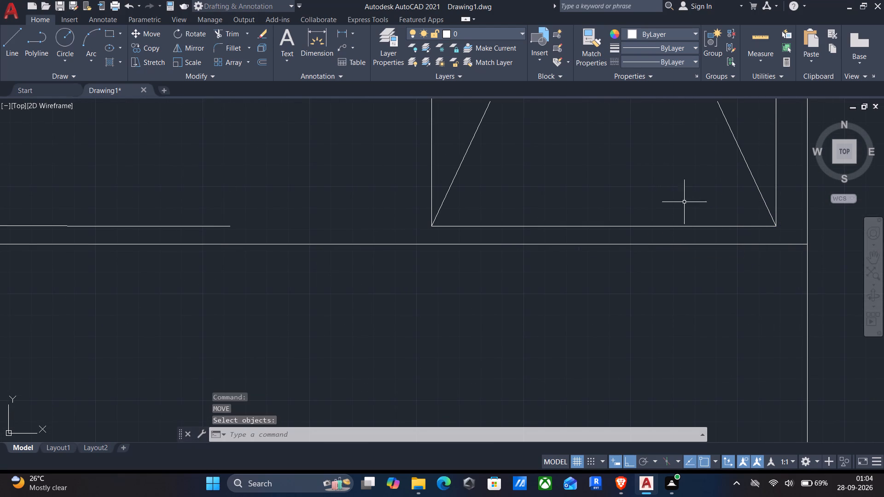
Draw a line from the east end of the recess's dashed line onto the crossed box's south edge.
click(13, 36)
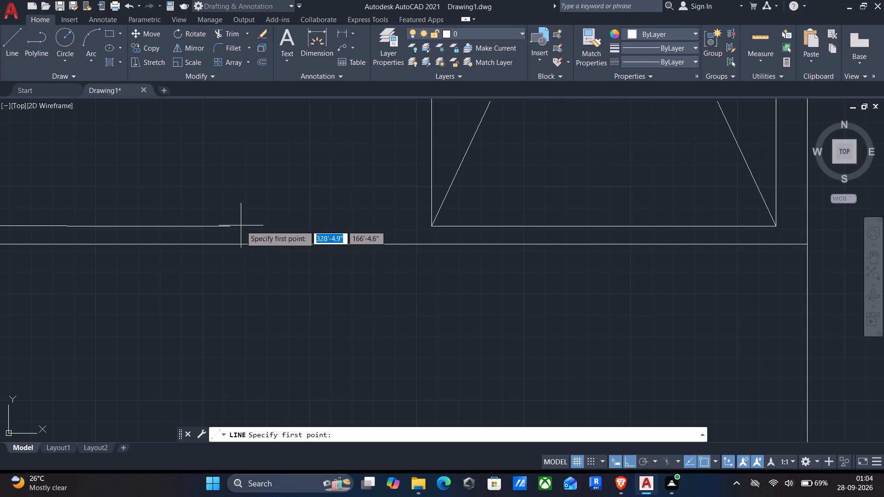
click(229, 226)
click(522, 232)
key(Return)
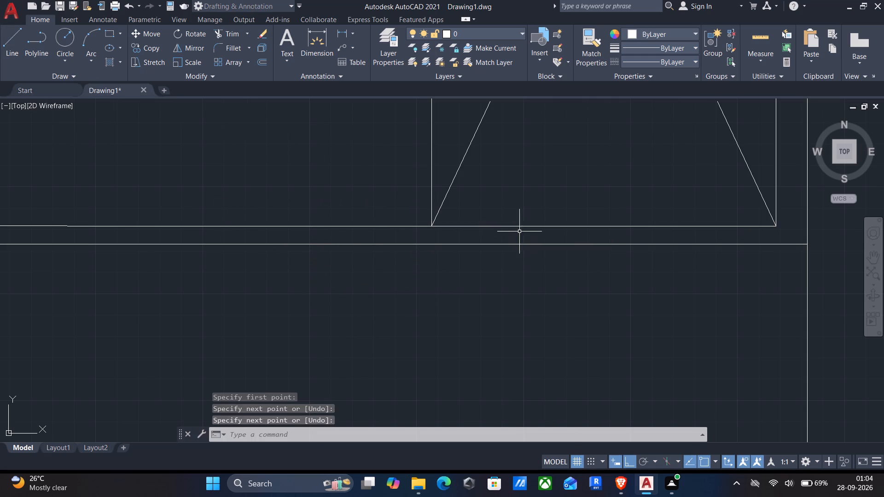
Measure the inside dimensions of the southern enclosure beside the recess with Quick measure.
scroll(500, 267, down, 3)
middle_drag(491, 290, 563, 230)
scroll(570, 223, down, 2)
middle_drag(516, 289, 562, 237)
scroll(573, 223, down, 1)
middle_drag(588, 236, 536, 260)
scroll(578, 247, down, 1)
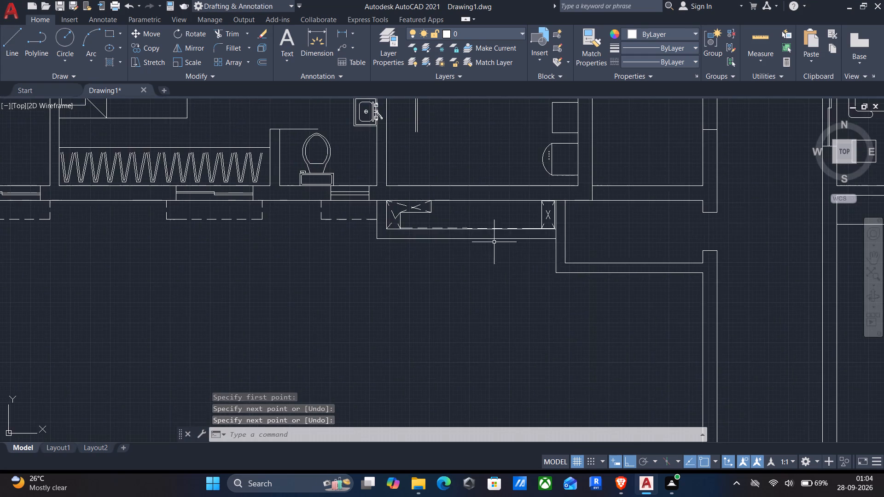
middle_drag(511, 283, 546, 195)
click(751, 39)
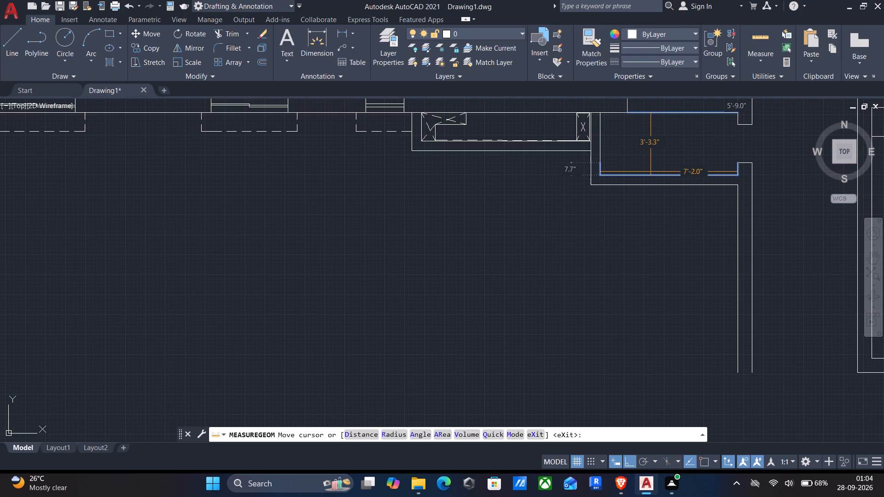
key(Escape)
Offset the southern enclosure's outer south line 10' to the south.
middle_drag(687, 221, 688, 212)
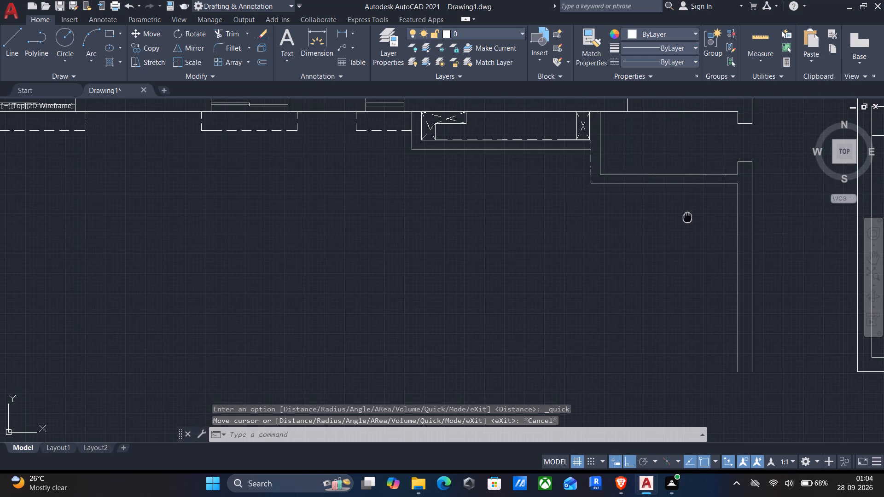
middle_drag(688, 212, 690, 196)
scroll(689, 193, down, 1)
middle_drag(683, 228, 672, 202)
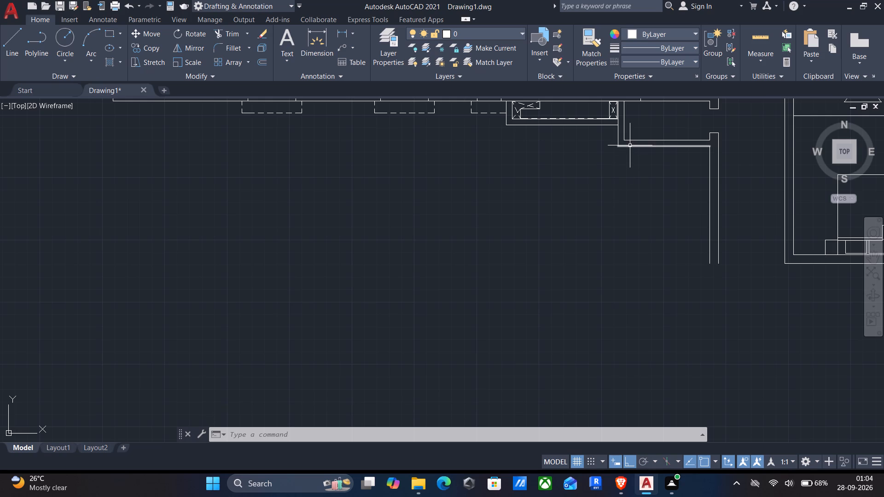
key(o)
key(Return)
click(643, 144)
drag(639, 214, 644, 197)
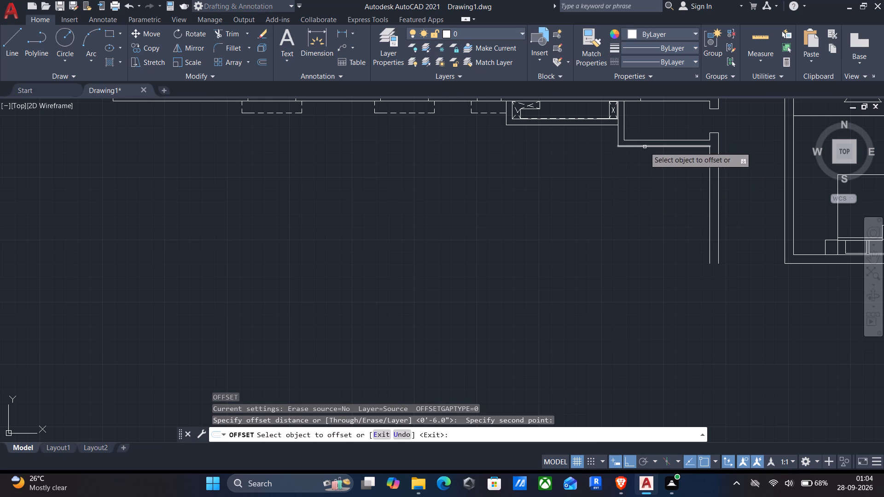
click(645, 147)
text(10)
key(apostrophe)
key(Return)
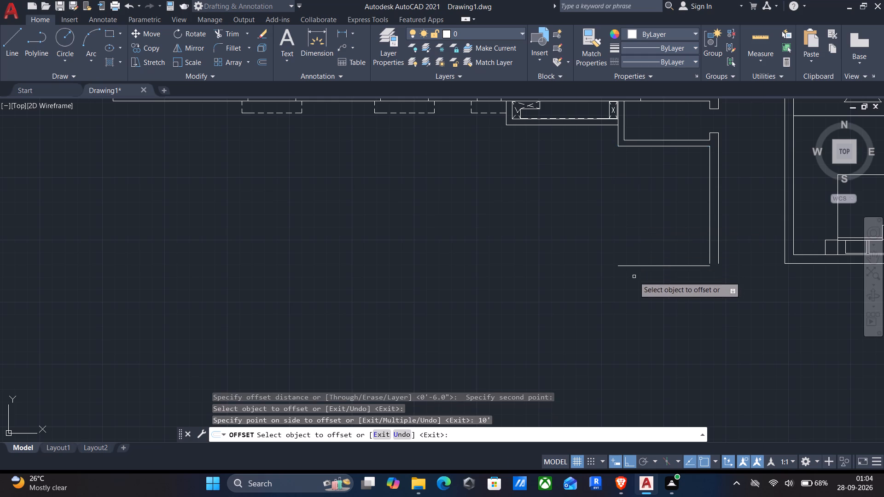
Offset the new southern line 6" farther south to form the second face of the south wall.
middle_drag(634, 277, 635, 232)
scroll(636, 227, down, 1)
middle_drag(637, 227, 616, 249)
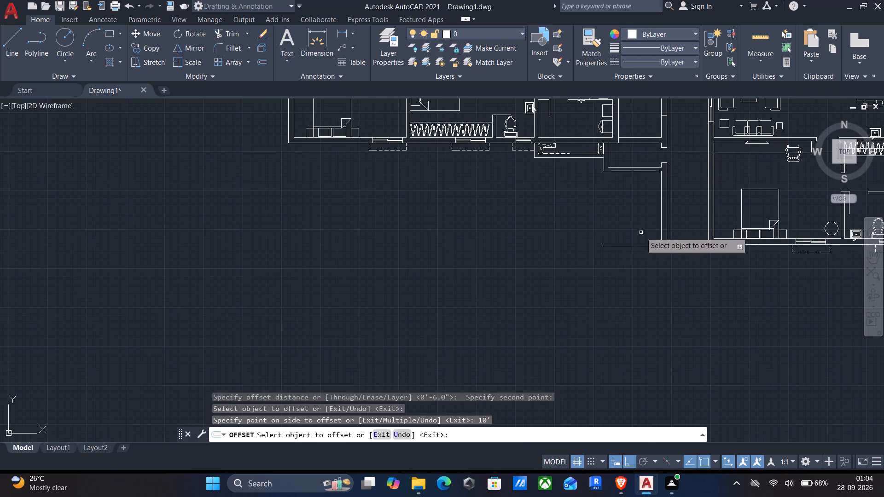
click(637, 246)
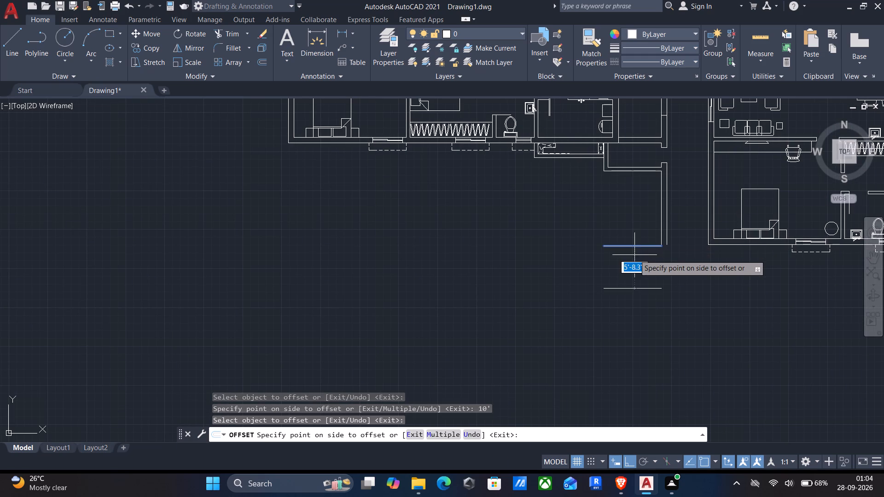
key(6)
key(shift+quotedbl)
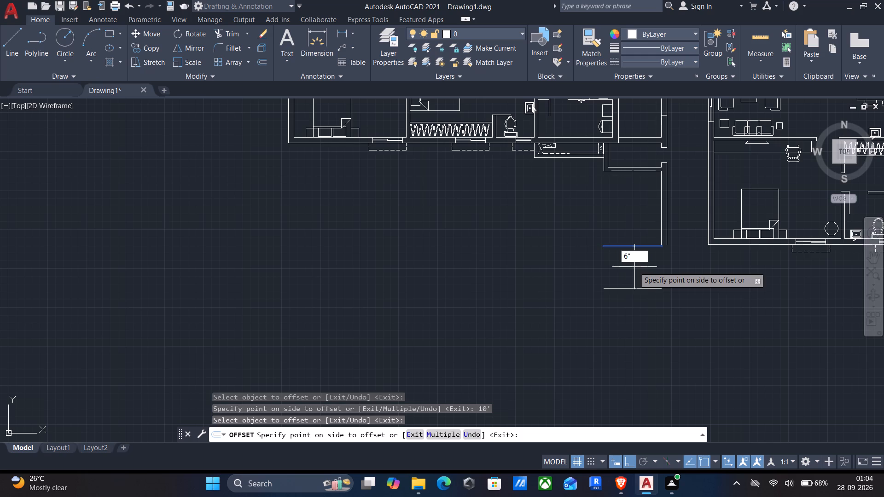
key(Return)
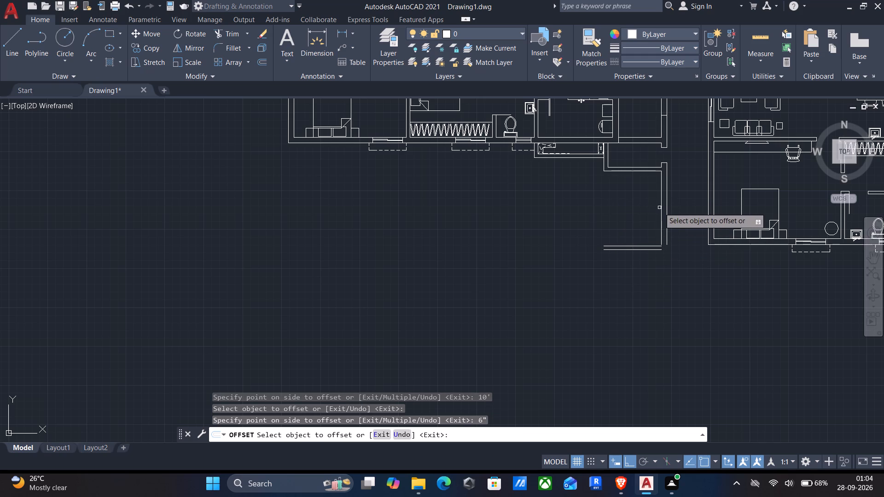
Form the new room's west wall by offsetting the east wall's inner line 7'2" west, and that copy another 6" west.
click(661, 207)
key(7)
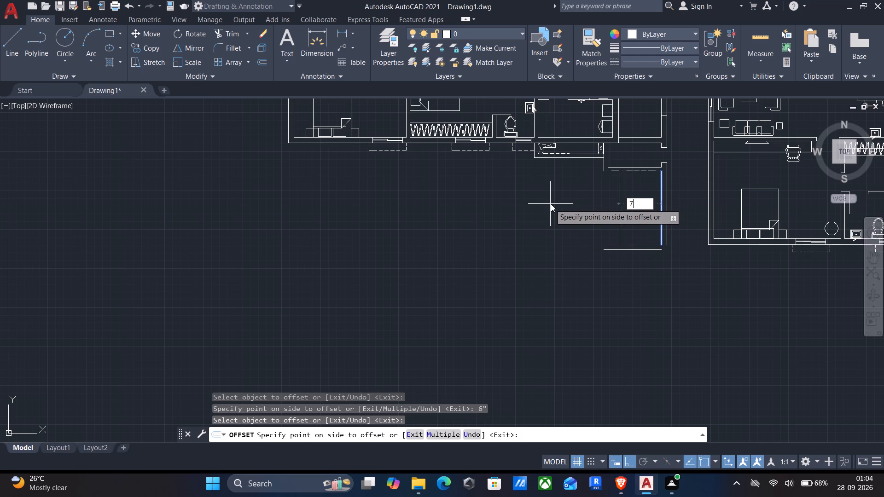
text('2")
key(Return)
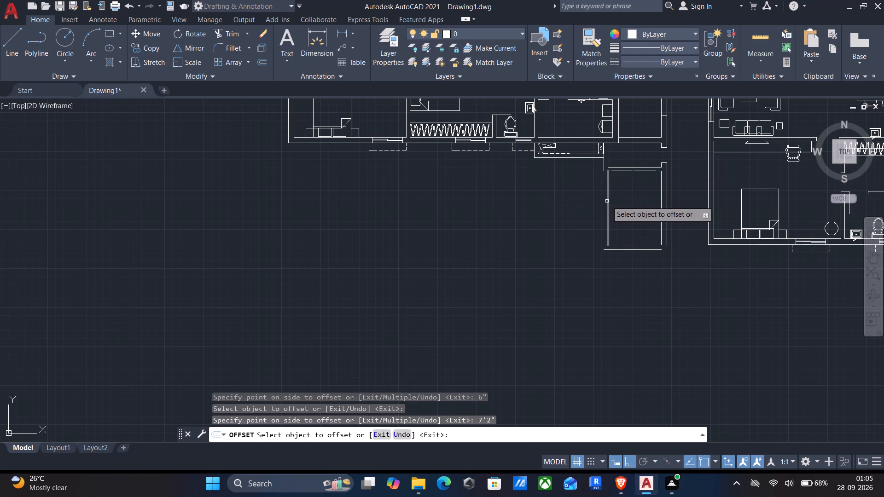
click(607, 201)
key(6)
key(shift+quotedbl)
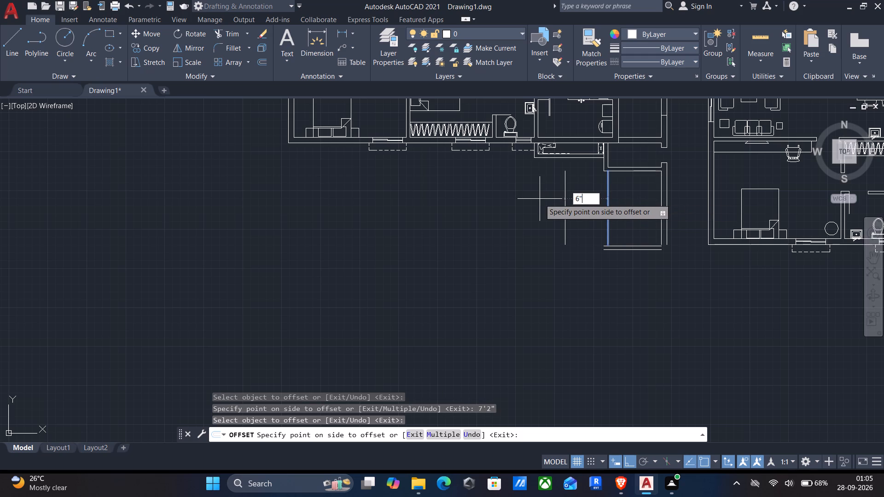
key(Return)
middle_drag(576, 234, 578, 213)
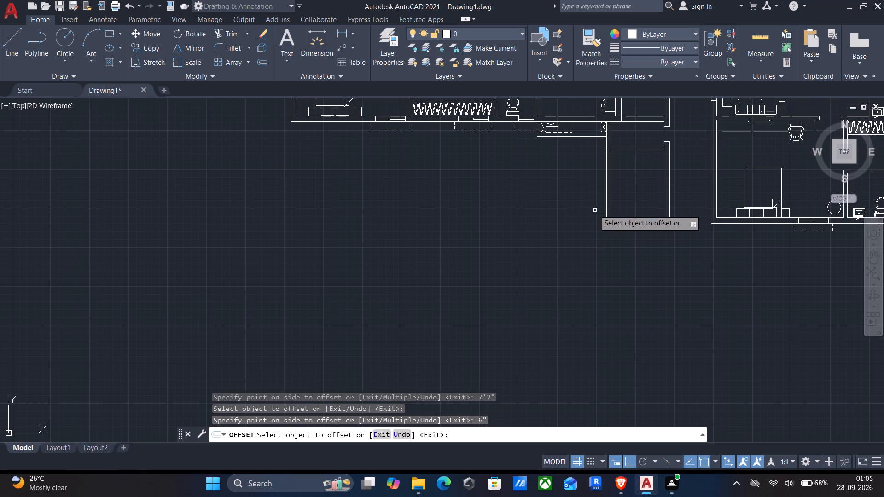
scroll(592, 181, up, 1)
middle_drag(592, 187, 589, 205)
middle_drag(588, 226, 603, 227)
scroll(604, 227, down, 1)
key(Return)
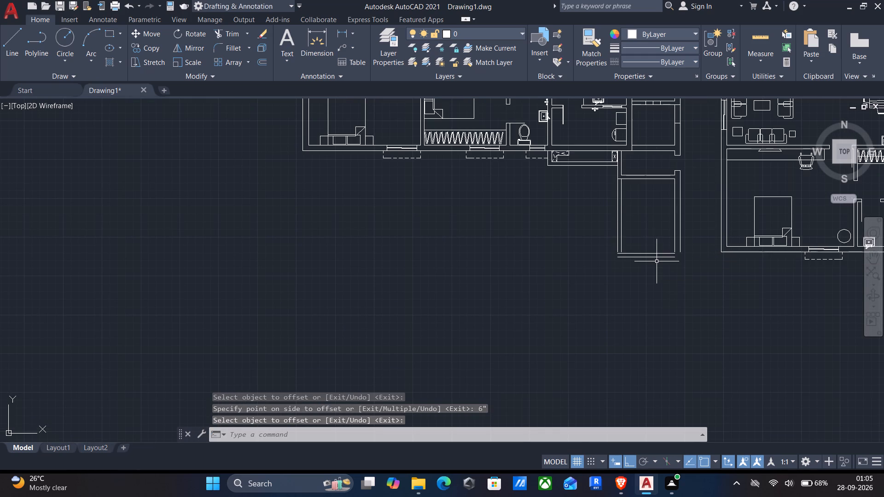
Fillet the inner and outer wall lines at the new room's southwest into sharp corners.
key(f)
key(Return)
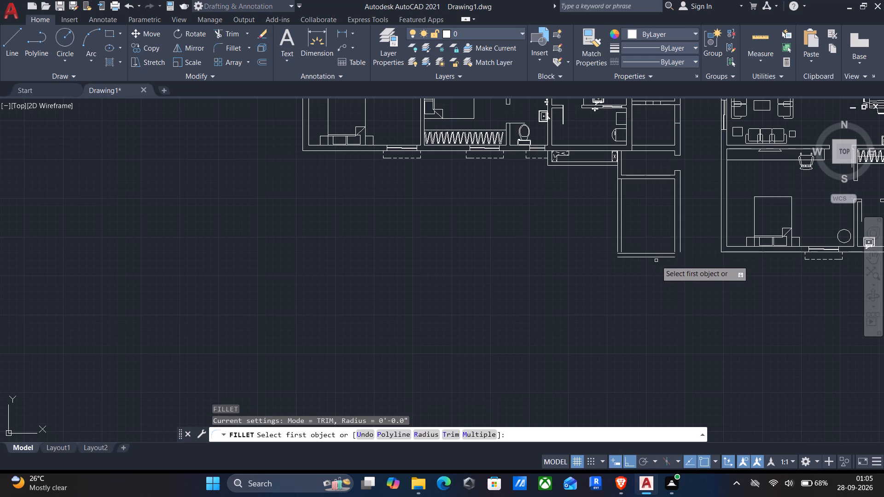
scroll(605, 254, up, 2)
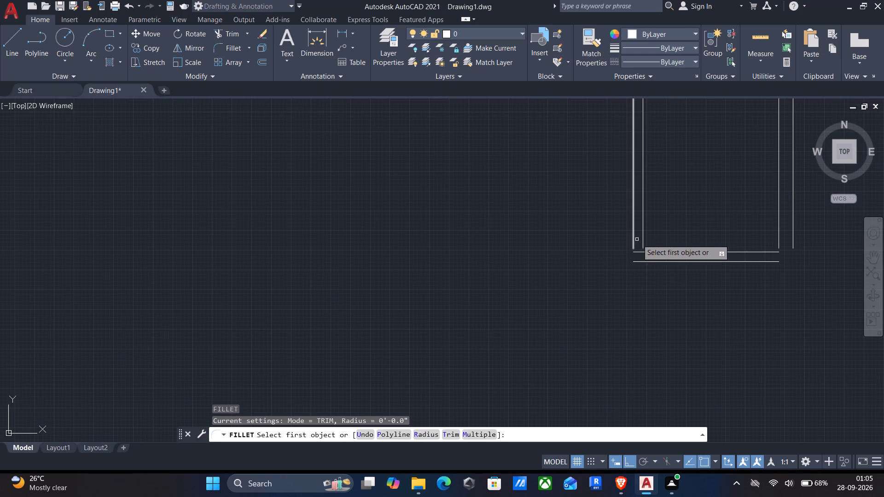
click(655, 253)
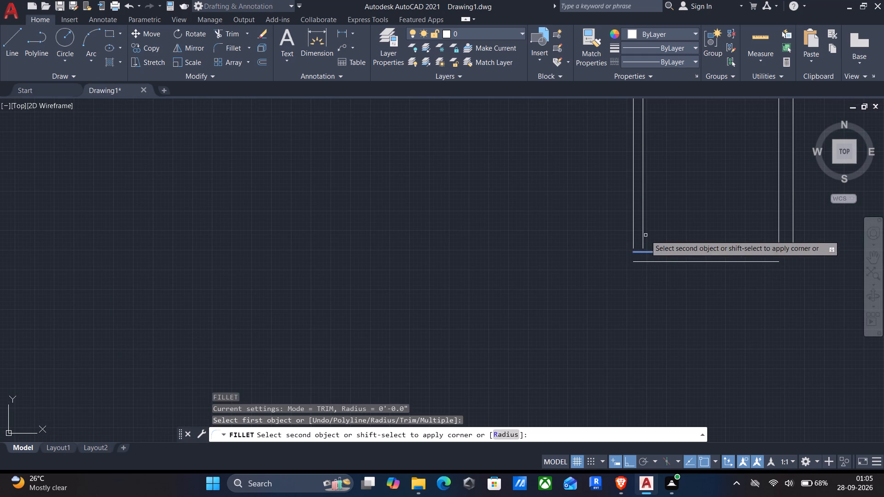
click(643, 234)
key(Return)
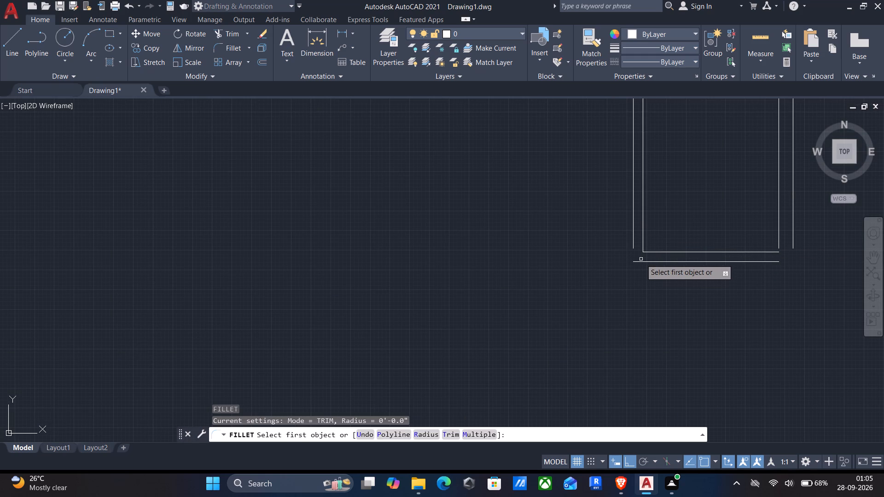
click(638, 262)
click(632, 241)
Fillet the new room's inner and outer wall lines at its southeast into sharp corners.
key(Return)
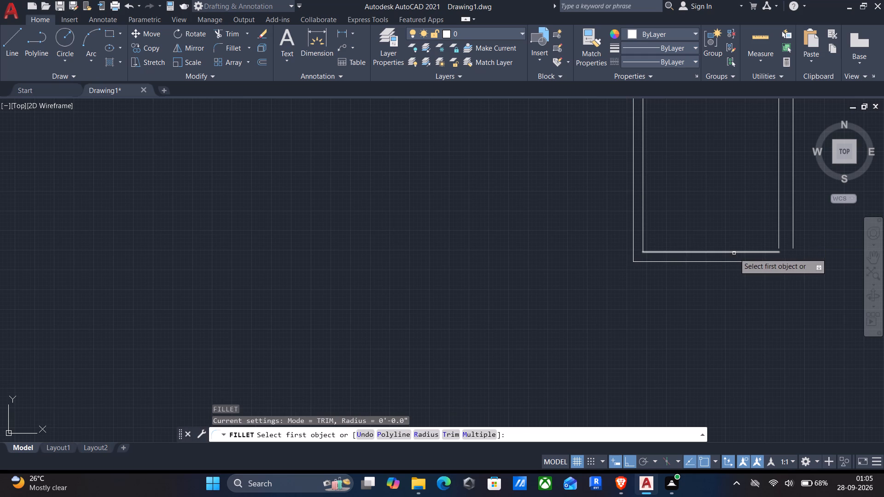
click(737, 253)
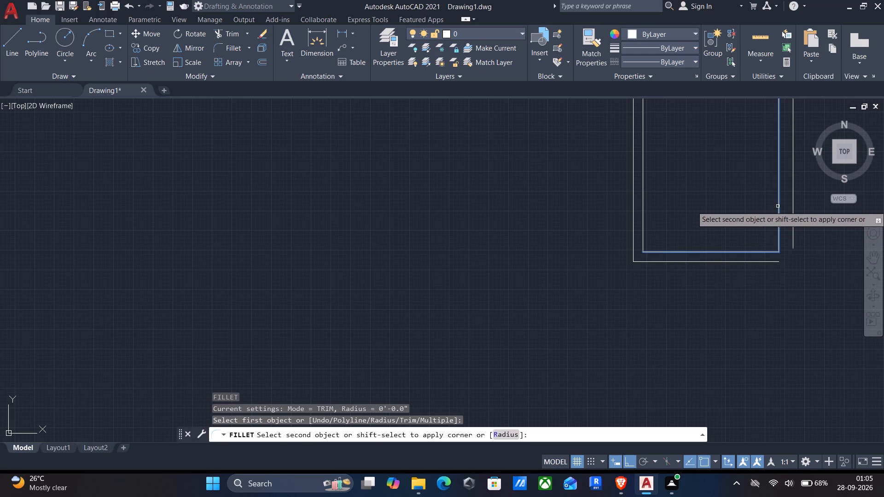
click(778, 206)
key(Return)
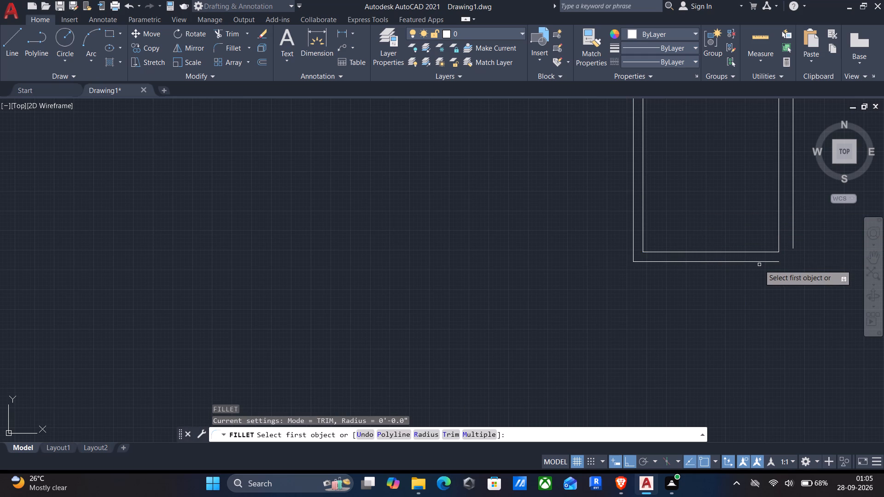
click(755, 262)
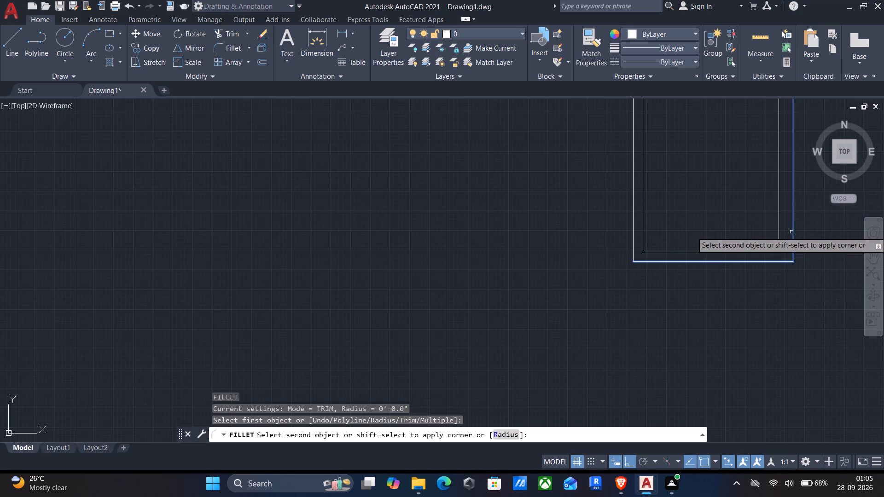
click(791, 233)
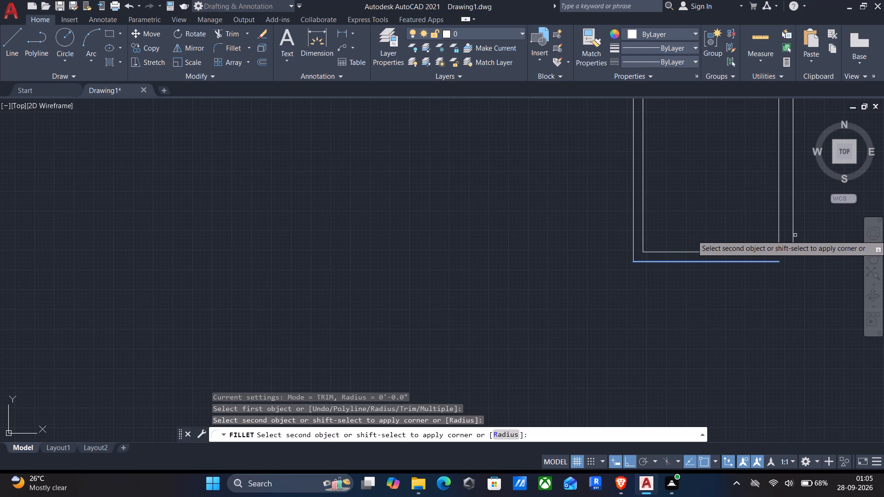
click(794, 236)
Measure the clear distance between the enclosures' east wall and the neighbouring unit's west wall.
scroll(785, 247, down, 1)
middle_drag(773, 262, 661, 283)
scroll(656, 278, down, 1)
middle_drag(632, 291, 592, 282)
middle_drag(546, 253, 505, 232)
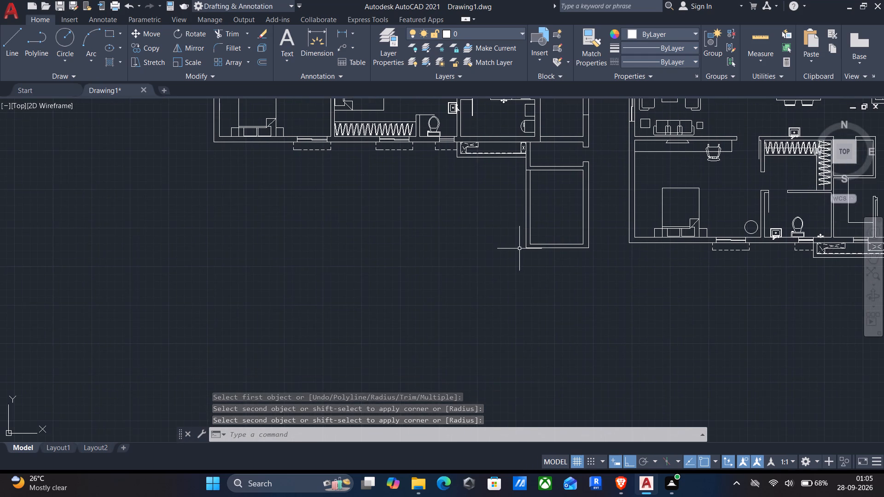
middle_drag(519, 252, 486, 300)
scroll(486, 302, down, 1)
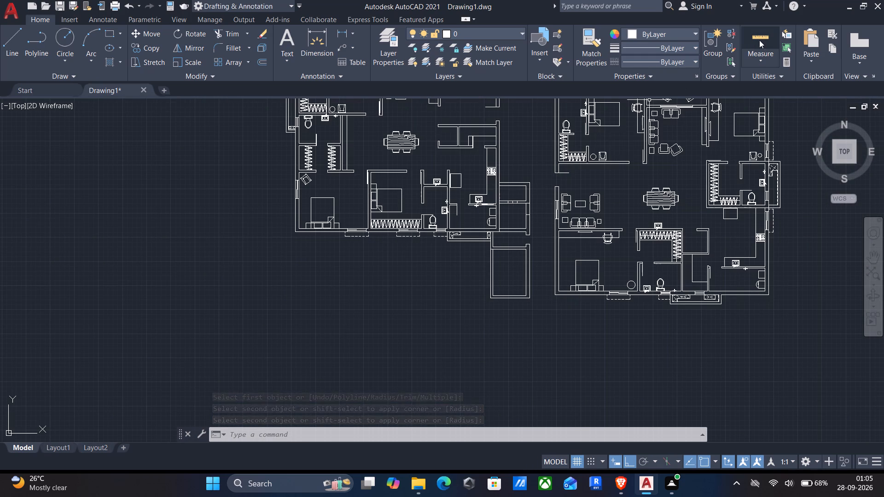
click(760, 40)
scroll(539, 243, up, 2)
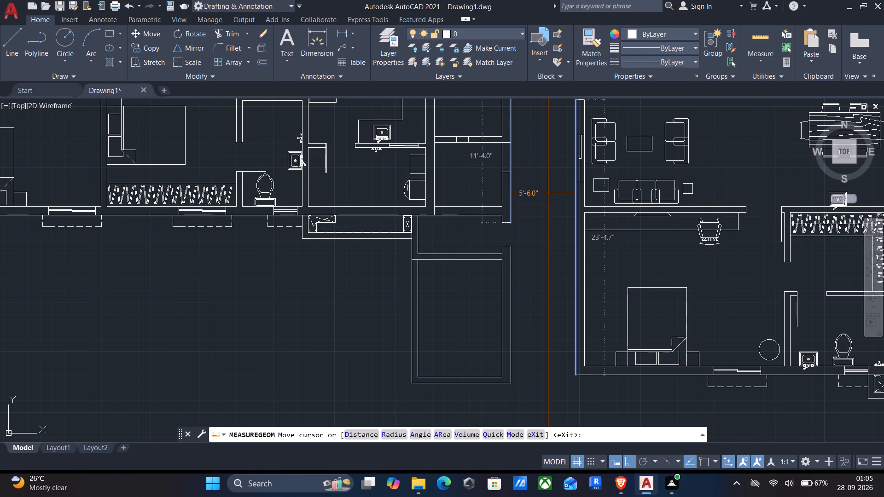
key(Escape)
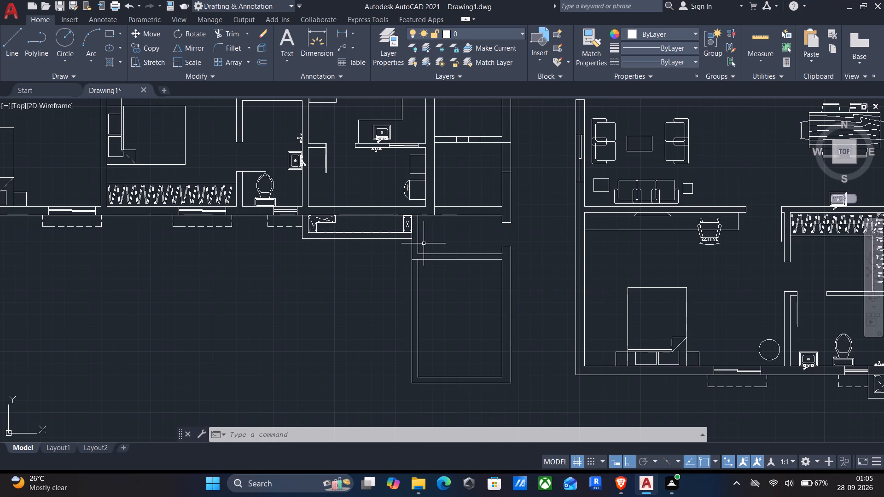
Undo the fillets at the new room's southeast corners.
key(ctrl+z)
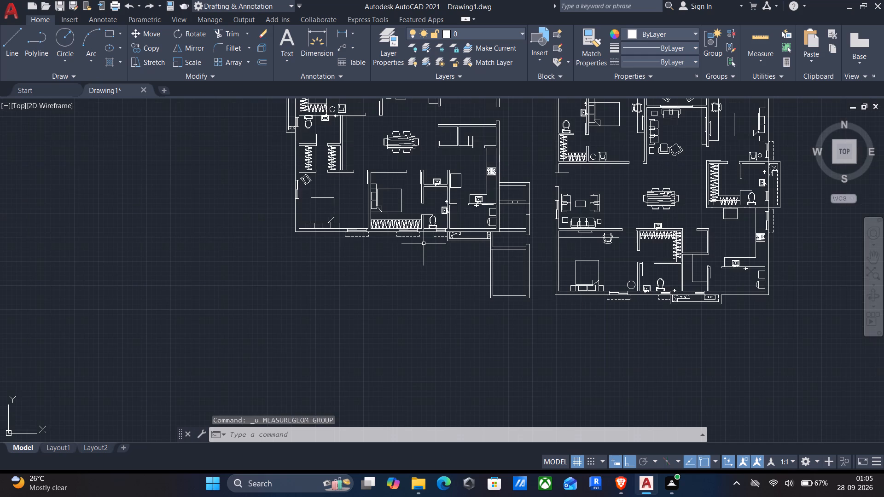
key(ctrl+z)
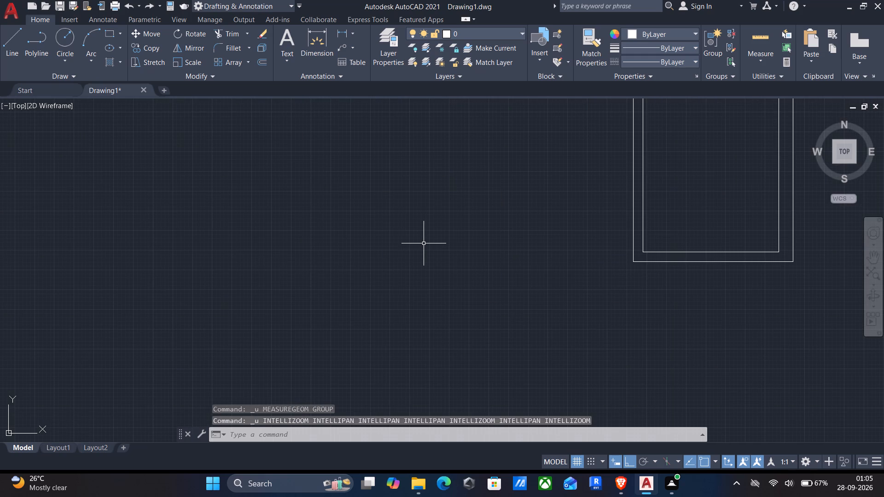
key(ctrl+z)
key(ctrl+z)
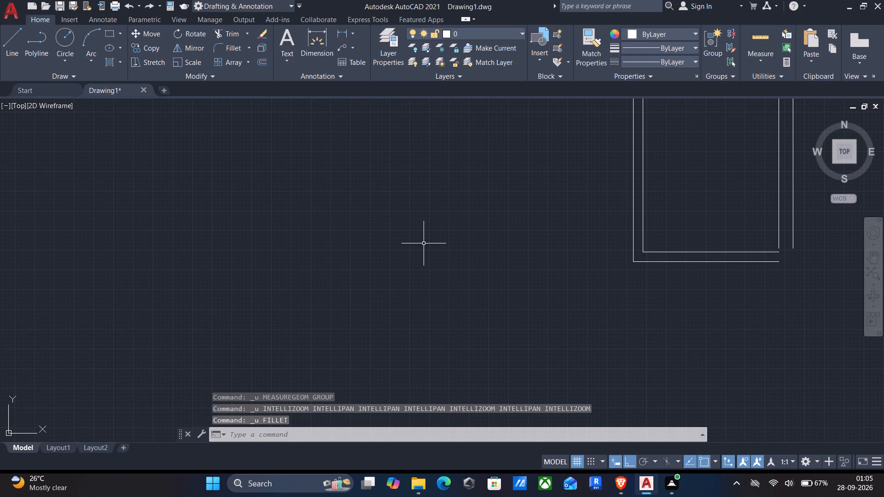
Undo the new room's southwest fillets and its offset south and west wall lines, back through the preceding line edit.
key(ctrl+z)
key(ctrl+z)
key(ctrl+z)
key(ctrl+z)
key(ctrl+z)
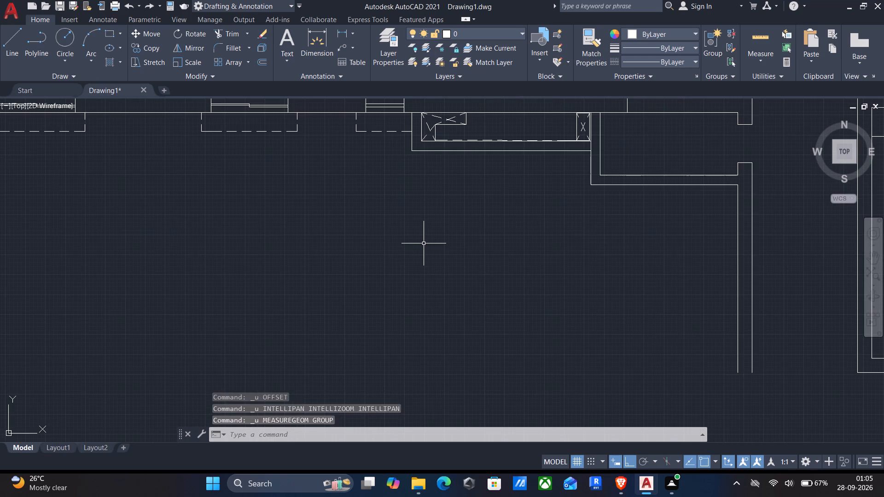
key(ctrl+z)
key(ctrl+z)
key(ctrl+z)
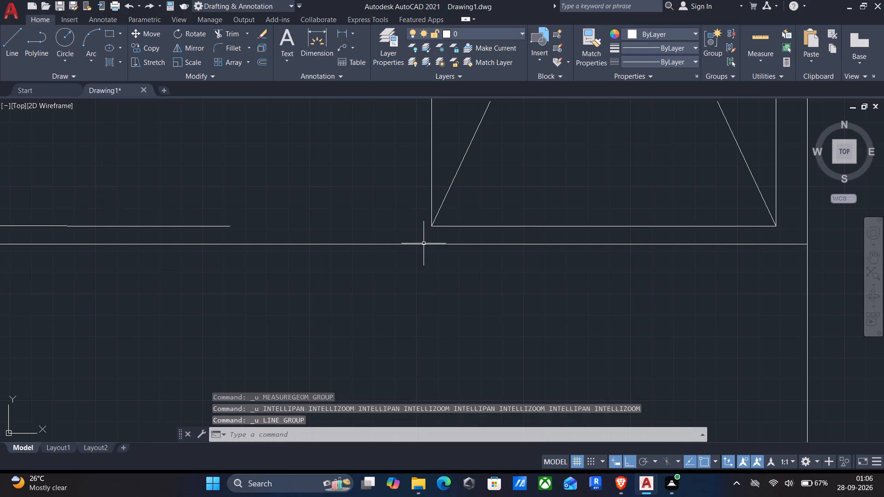
Undo the line, move and erase edits around the small crossed rectangle at the ledge's east end.
key(ctrl+z)
key(ctrl+z)
key(ctrl+z)
key(ctrl+z)
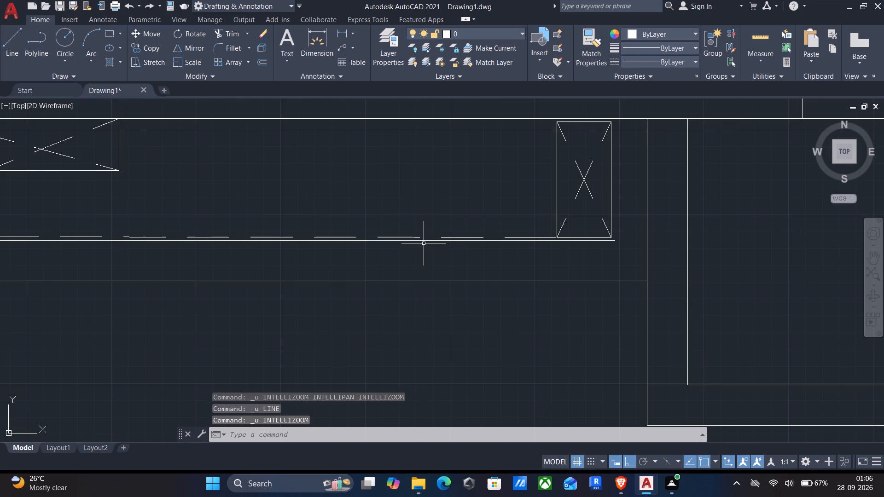
key(ctrl+z)
key(ctrl+z)
key(ctrl+z)
key(ctrl+z)
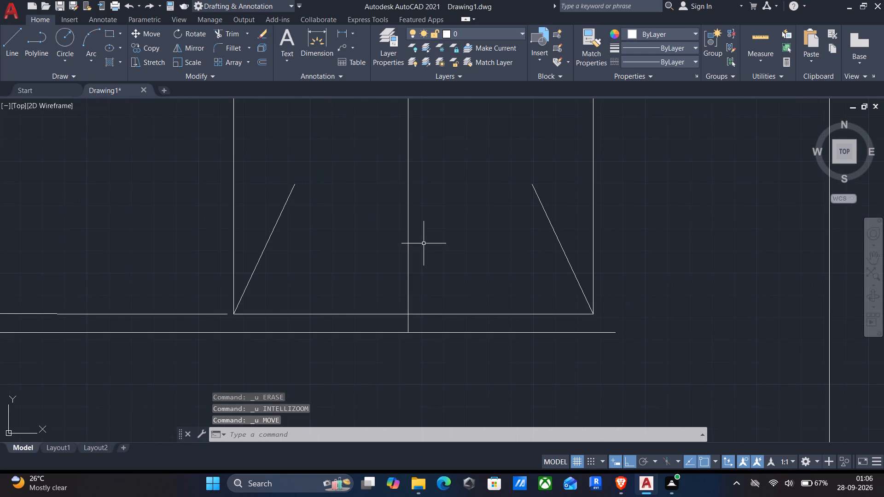
key(ctrl+z)
key(ctrl+z)
key(ctrl+z)
key(ctrl+z)
key(ctrl+z)
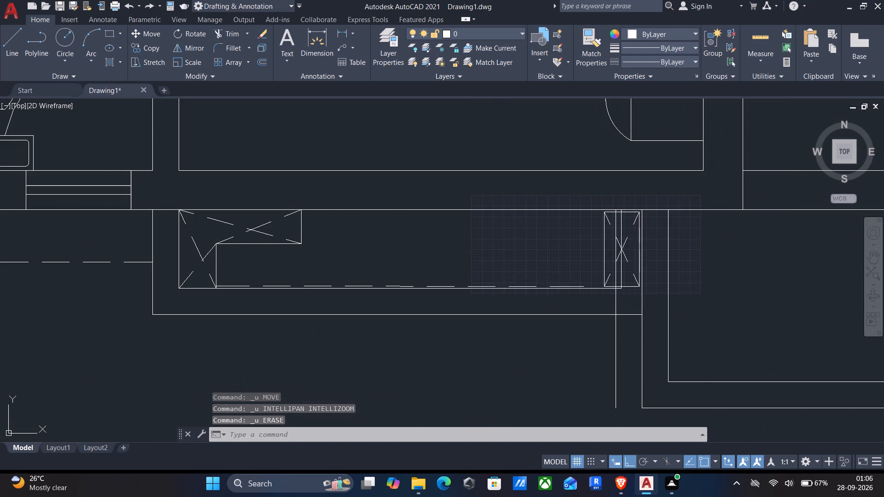
Undo the offset, explode and move edits on the ledge lines beside the southern enclosure.
key(ctrl+z)
key(ctrl+z)
key(ctrl+z)
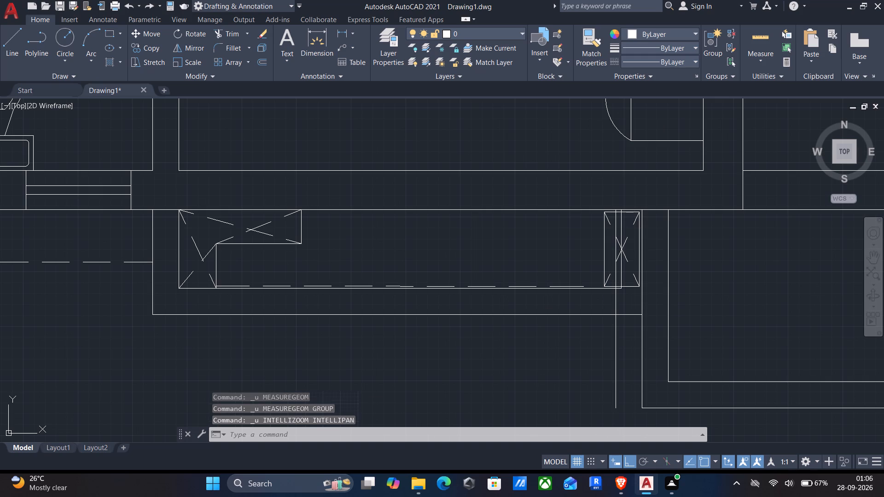
key(ctrl+z)
key(ctrl+z)
key(ctrl+z)
key(ctrl+z)
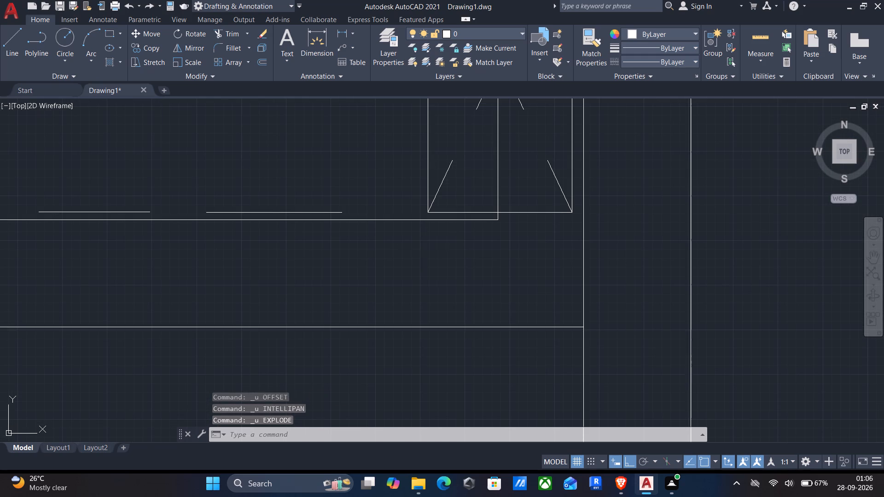
key(ctrl+z)
key(ctrl+z)
key(ctrl+z)
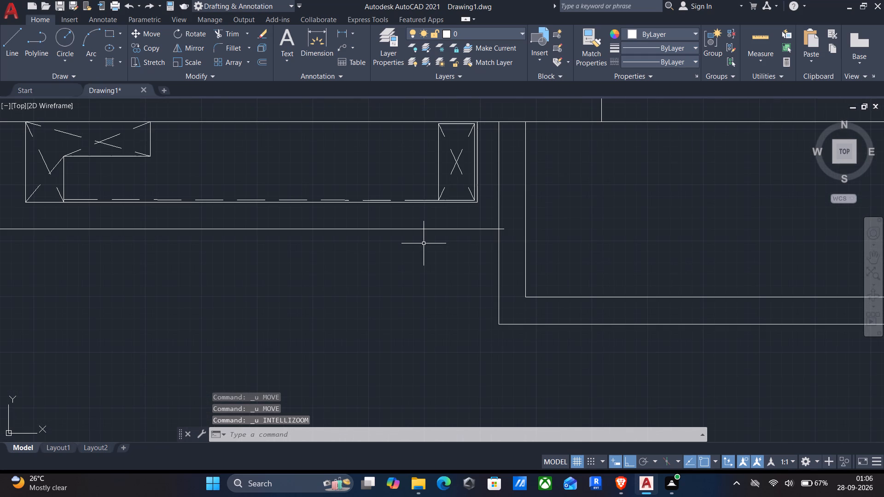
Undo the fillet, offset and line edits on the southern enclosure's west wall and the explode of the ledge's outer outline.
key(ctrl+z)
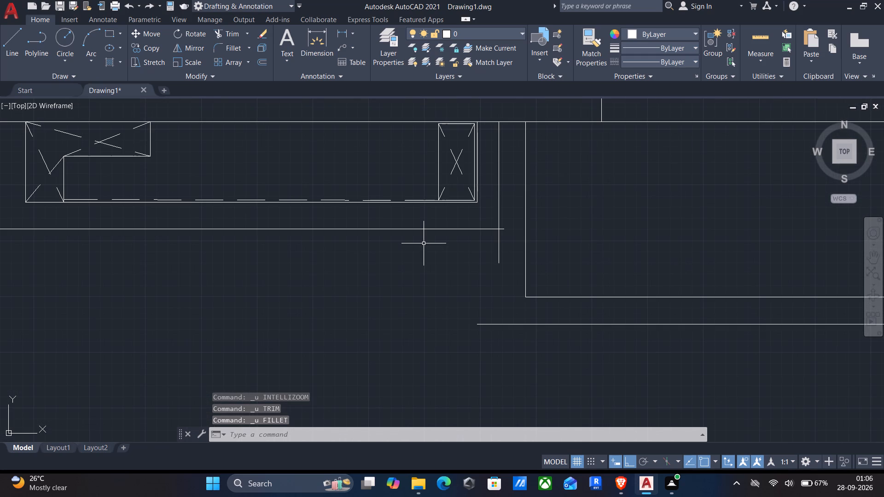
key(ctrl+z)
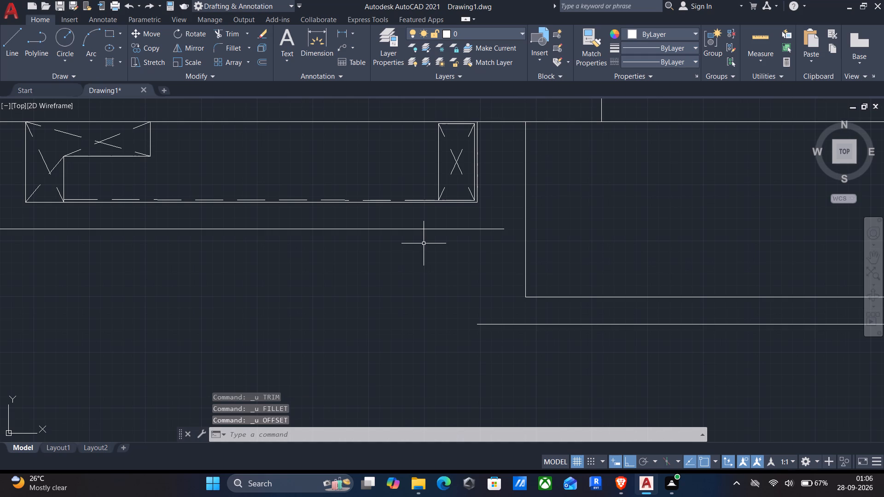
key(ctrl+z)
key(ctrl+z)
key(ctrl+z)
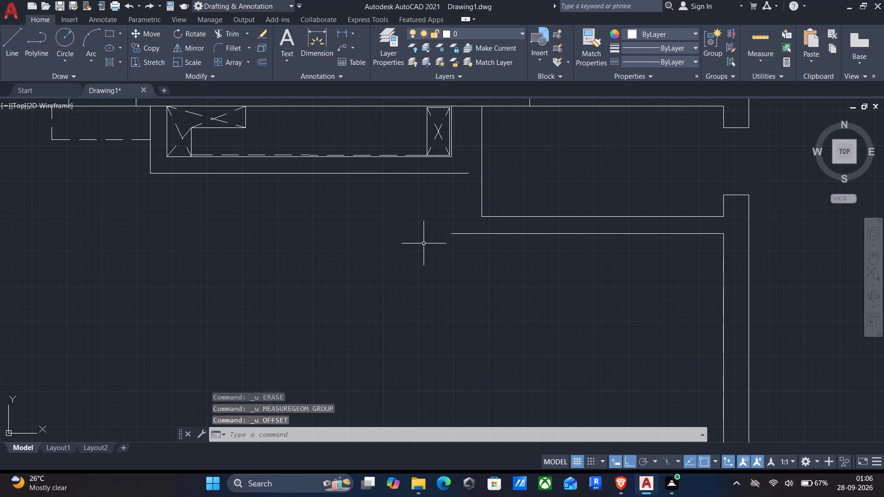
key(ctrl+z)
key(ctrl+z)
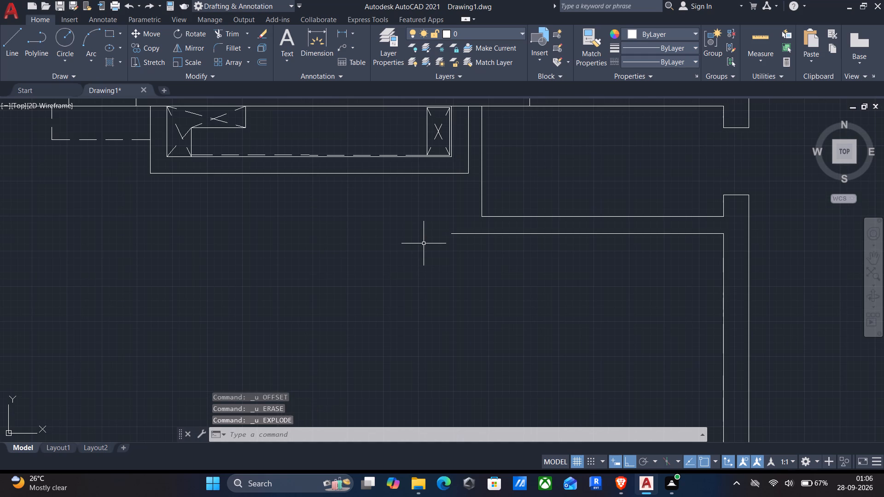
key(ctrl+z)
key(ctrl+z)
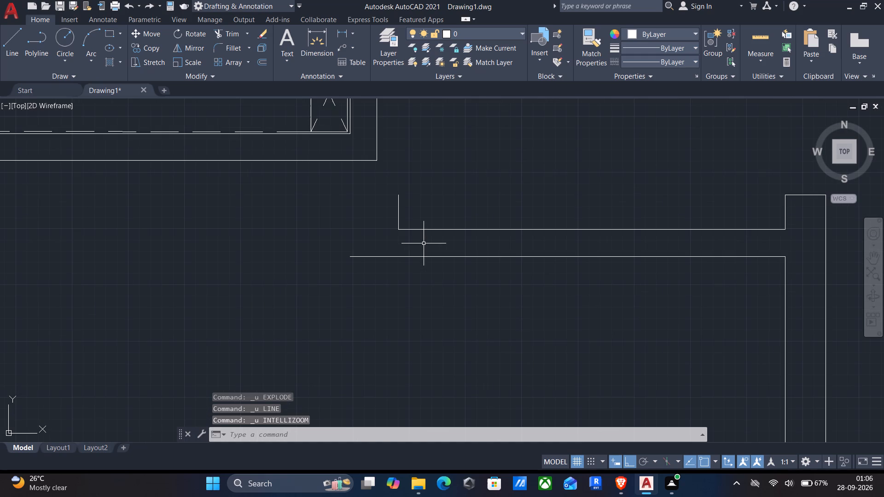
Undo the remaining line, erase and offset edits that replaced the southern enclosure's original west wall.
key(ctrl+z)
key(ctrl+z)
key(ctrl+z)
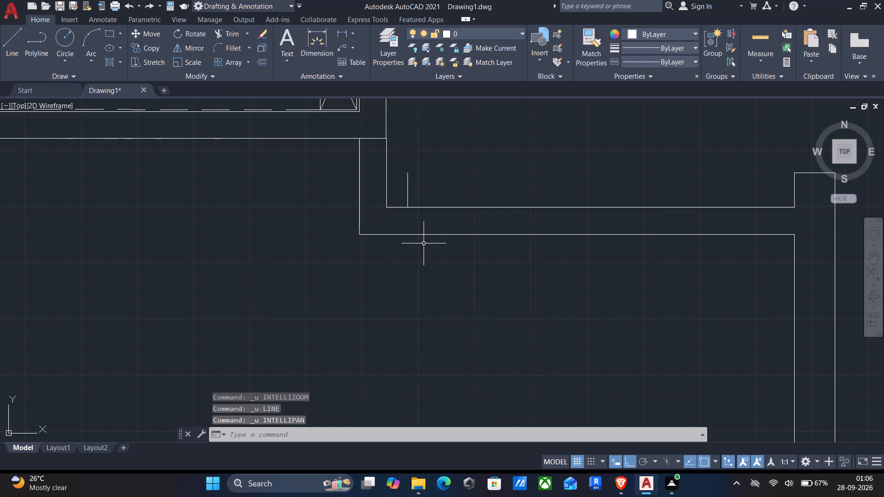
key(ctrl+z)
key(ctrl+z)
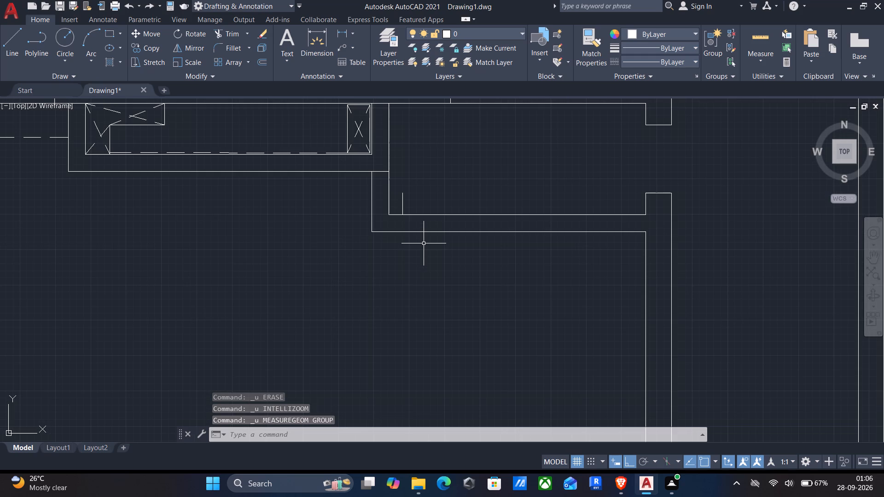
key(ctrl+z)
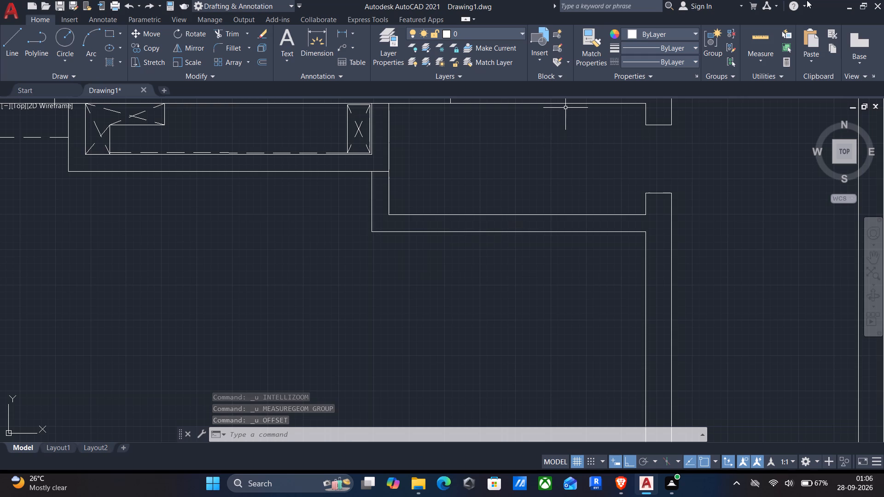
Measure the gap to the neighbouring unit and the widths and depths of the southern enclosure and the one above it.
click(758, 36)
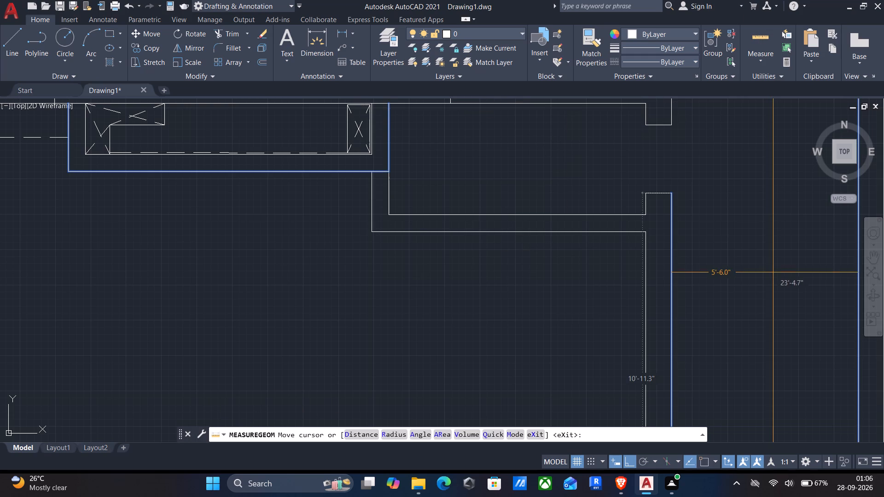
middle_drag(770, 277, 604, 312)
scroll(537, 308, down, 1)
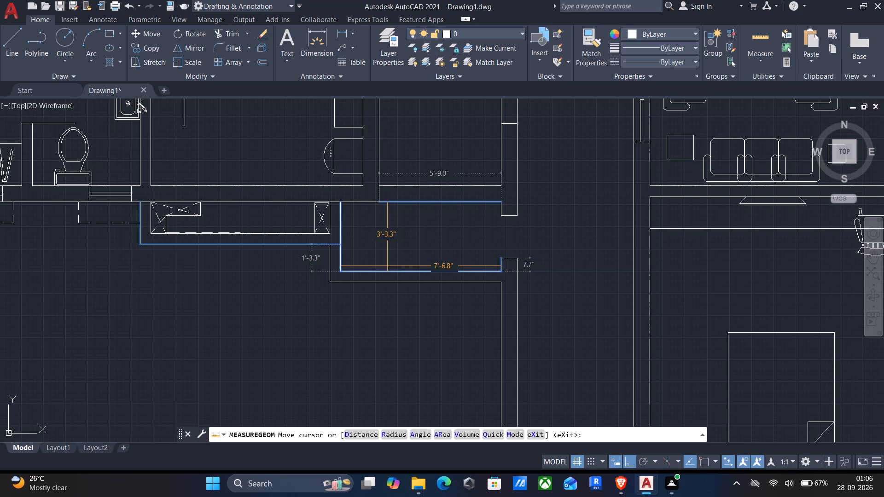
middle_drag(402, 268, 365, 322)
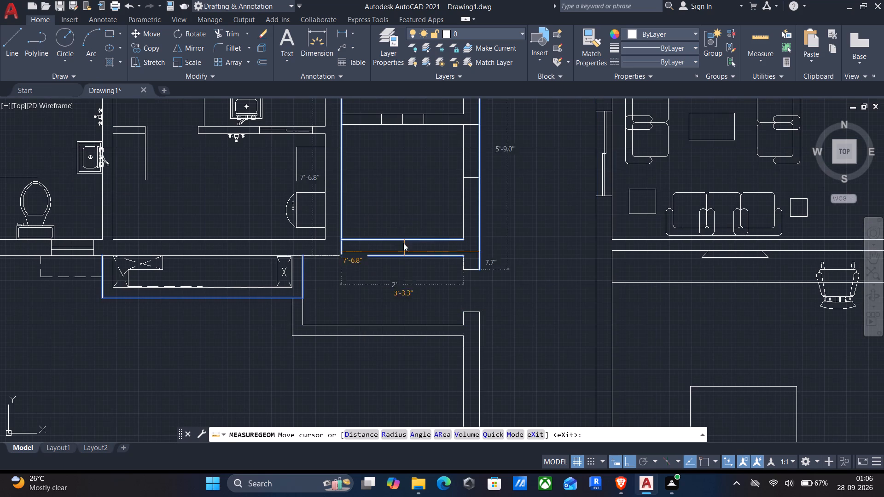
key(Escape)
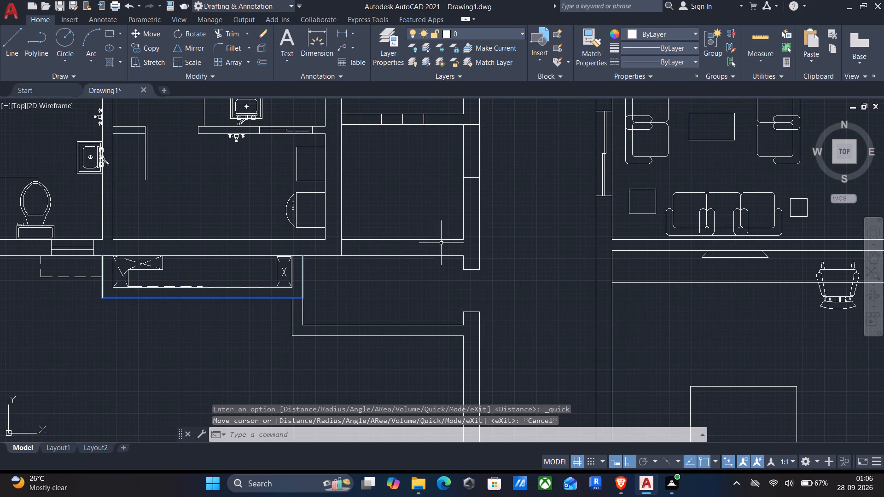
Erase the outer east wall line of the enclosures north of the wall opening.
click(480, 235)
scroll(520, 260, down, 1)
middle_drag(531, 264, 519, 301)
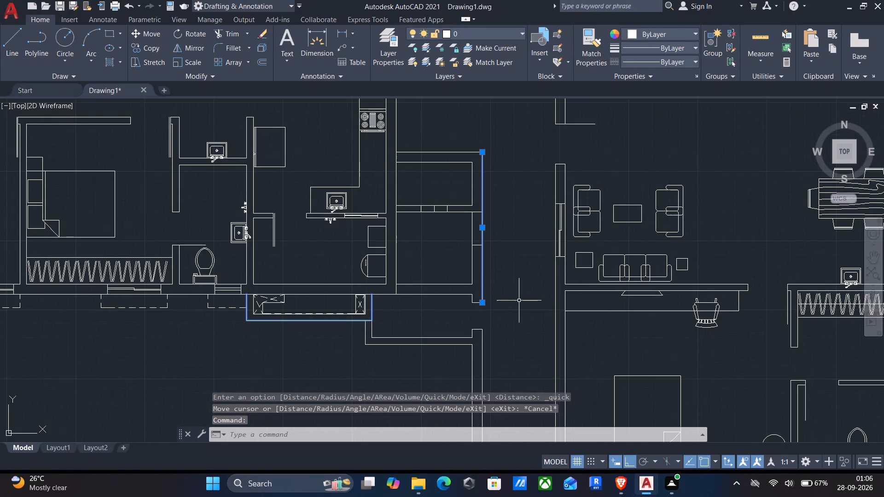
key(Delete)
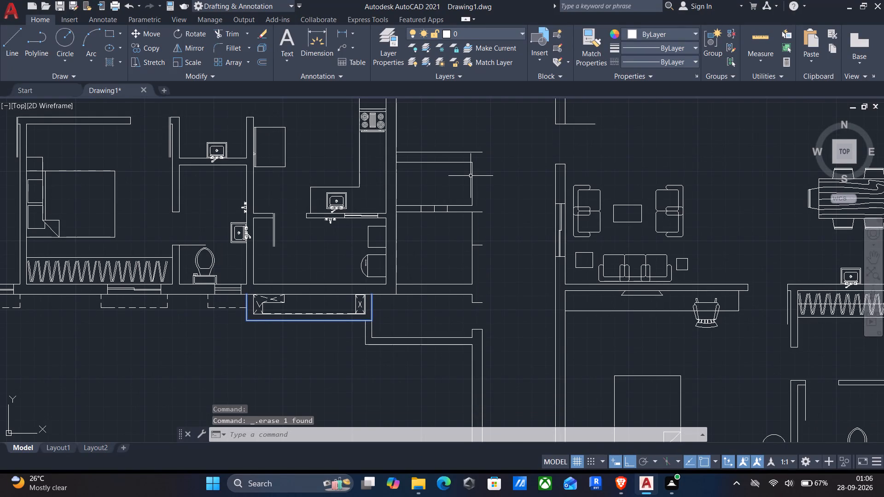
Draw a vertical line about 23'-6" long from the northern enclosure's inner northeast corner to the southern end of the east wall.
key(o)
key(Escape)
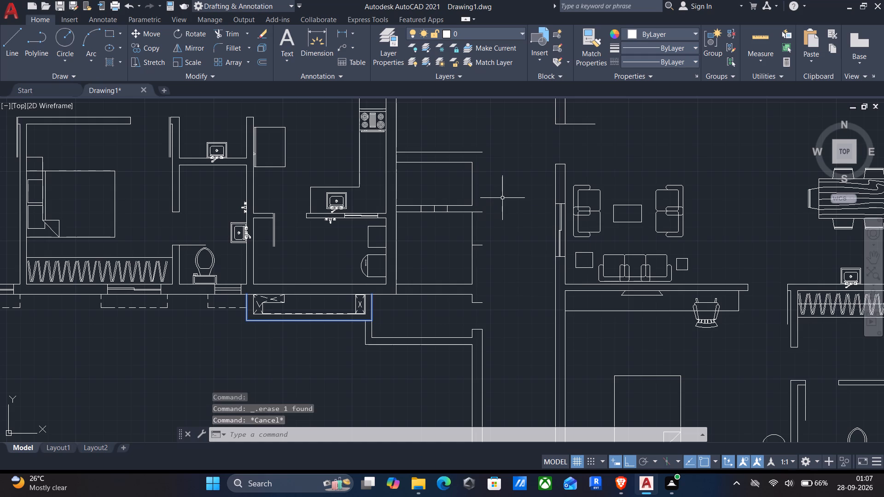
key(l)
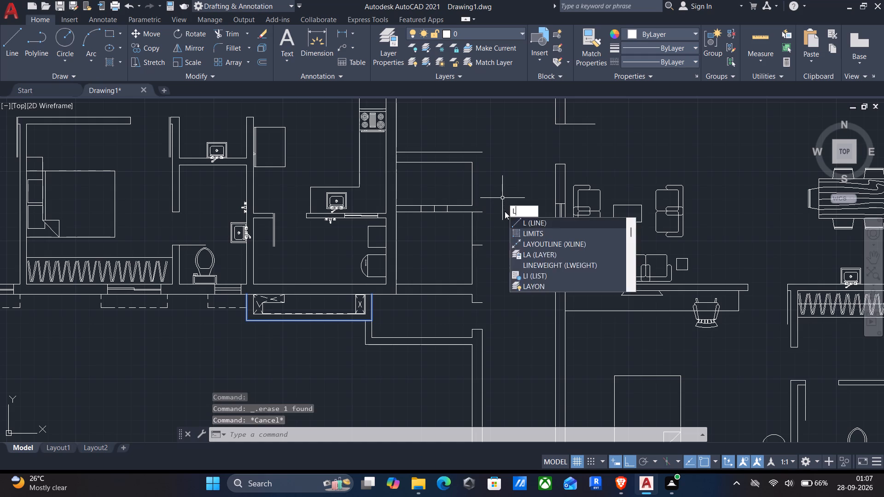
key(Return)
click(471, 162)
middle_drag(478, 295, 482, 237)
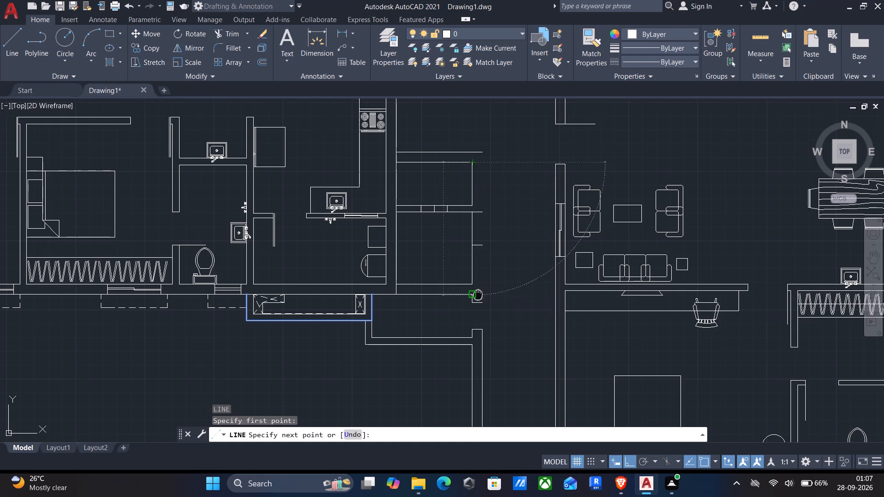
middle_drag(482, 237, 483, 207)
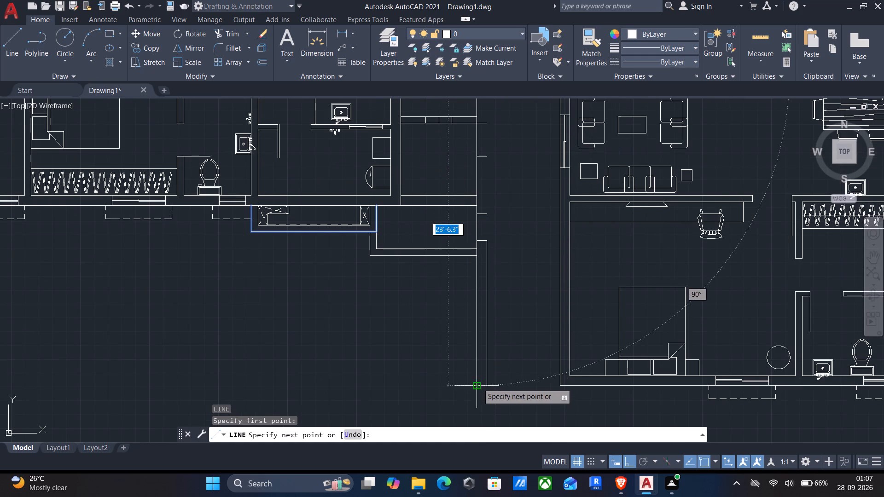
click(478, 383)
key(Return)
Offset the new east wall line 6" westward, towards the inside of the enclosures.
key(o)
key(Return)
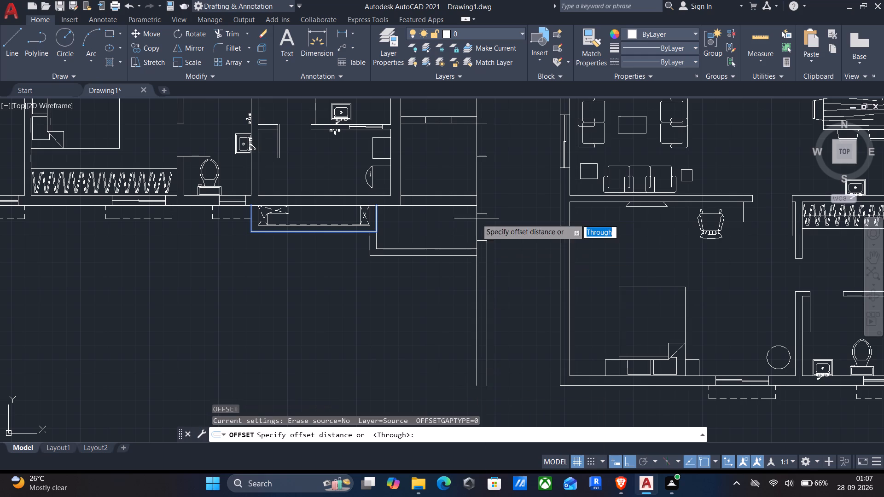
click(473, 230)
click(450, 238)
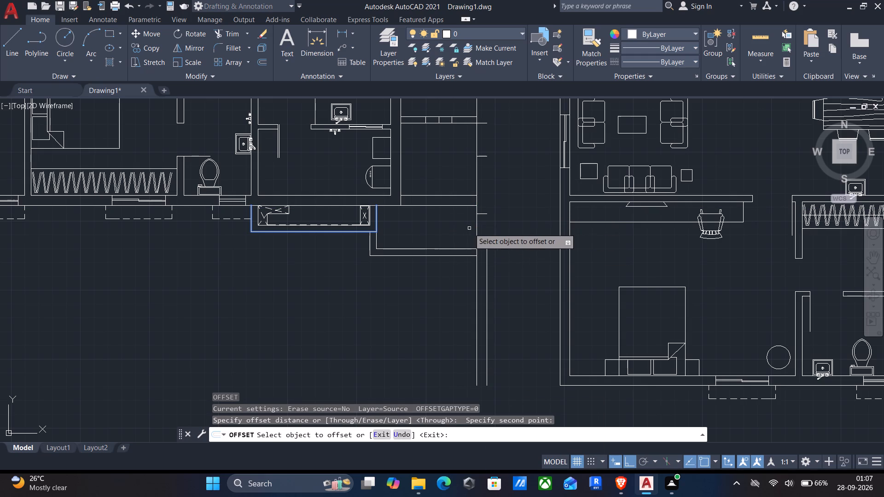
click(475, 230)
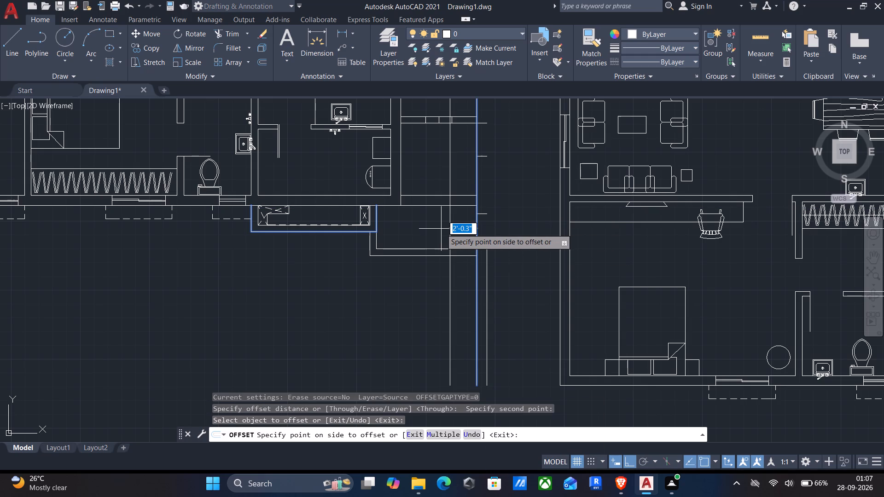
key(6)
key(shift+quotedbl)
key(Return)
middle_drag(391, 287, 392, 287)
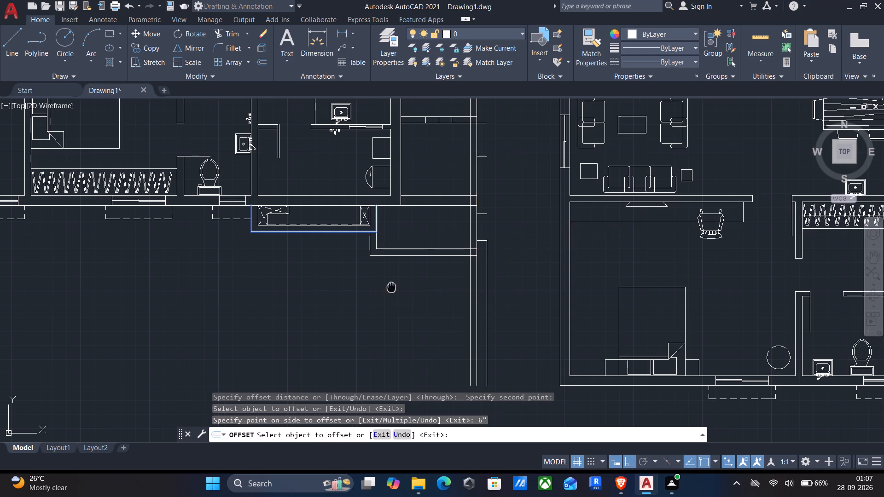
middle_drag(392, 287, 420, 282)
middle_drag(427, 280, 419, 357)
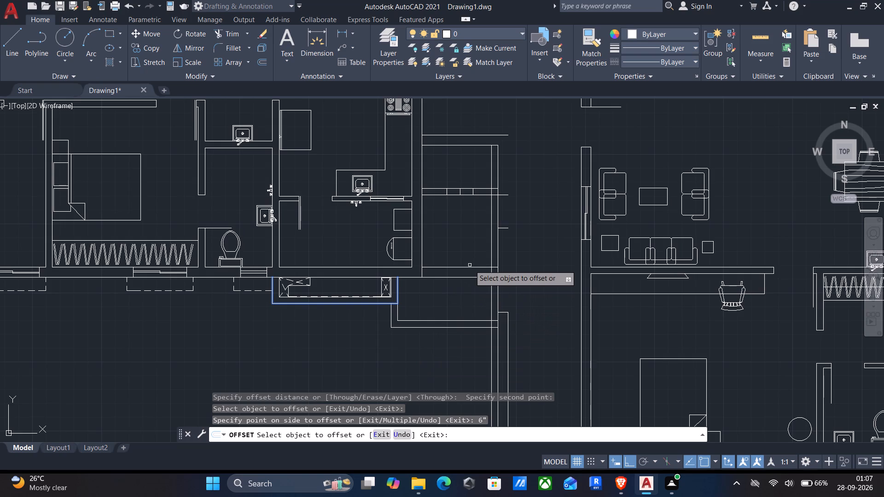
key(Return)
Trim the cross-wall stubs and the old outer wall remnants projecting east of the new east wall line.
middle_drag(473, 231, 483, 236)
text(tr)
key(Return)
scroll(514, 215, up, 2)
drag(512, 161, 512, 170)
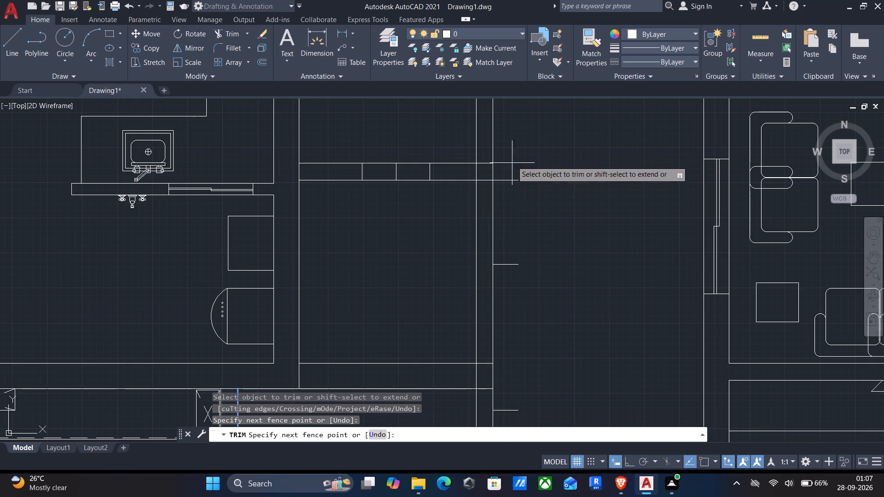
drag(512, 170, 512, 287)
middle_drag(515, 310, 549, 192)
drag(541, 266, 541, 268)
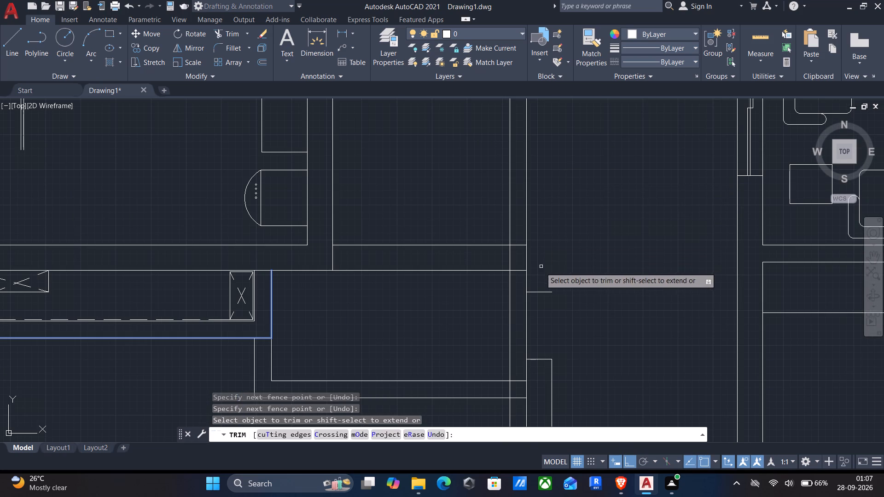
drag(541, 268, 537, 304)
middle_drag(542, 322, 610, 198)
scroll(553, 254, down, 1)
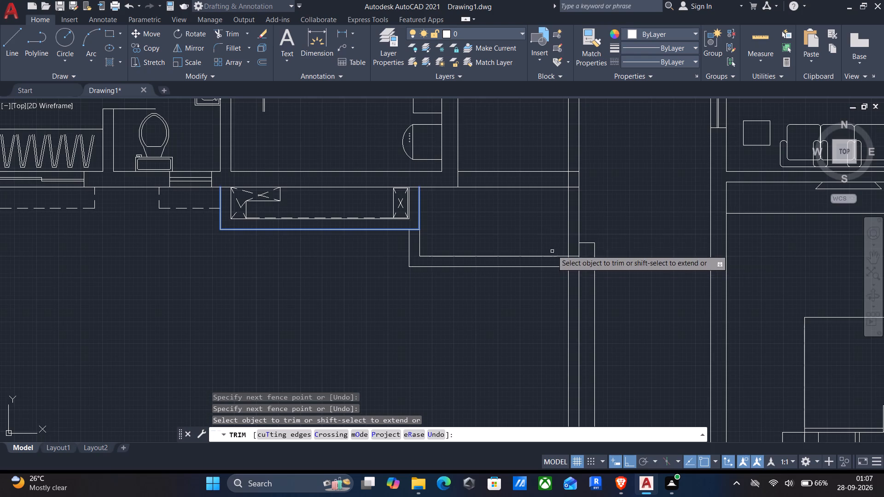
middle_drag(534, 238, 503, 288)
drag(554, 281, 555, 306)
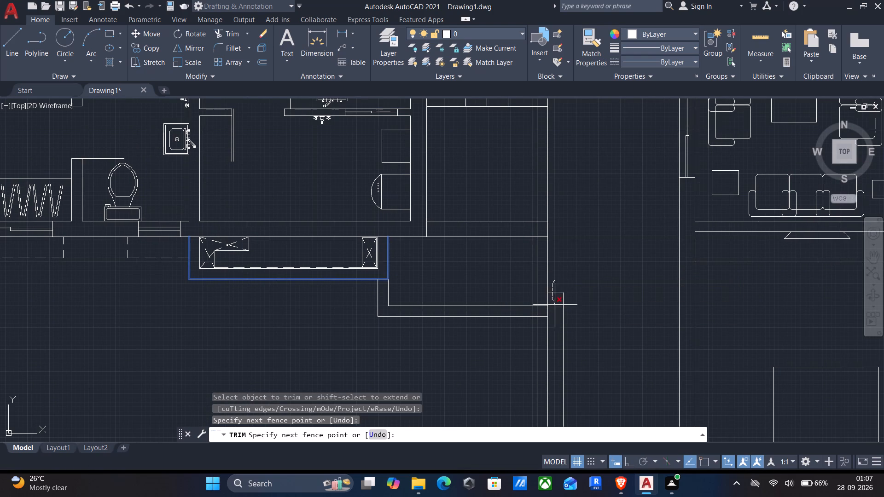
drag(555, 306, 576, 355)
middle_drag(581, 356, 587, 263)
scroll(589, 253, down, 1)
Trim the overlapping lines where the three enclosures' cross walls meet the 6" east wall, opening up each wall junction.
middle_drag(574, 283, 529, 410)
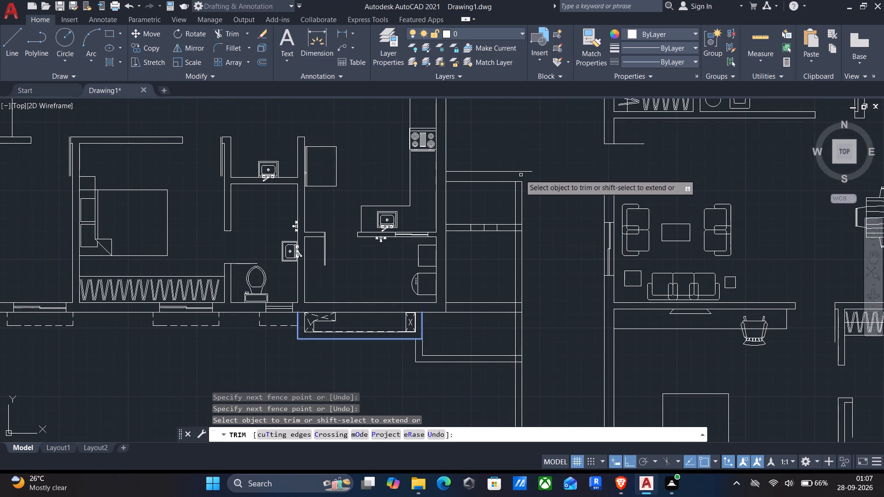
scroll(526, 224, up, 5)
drag(494, 201, 493, 357)
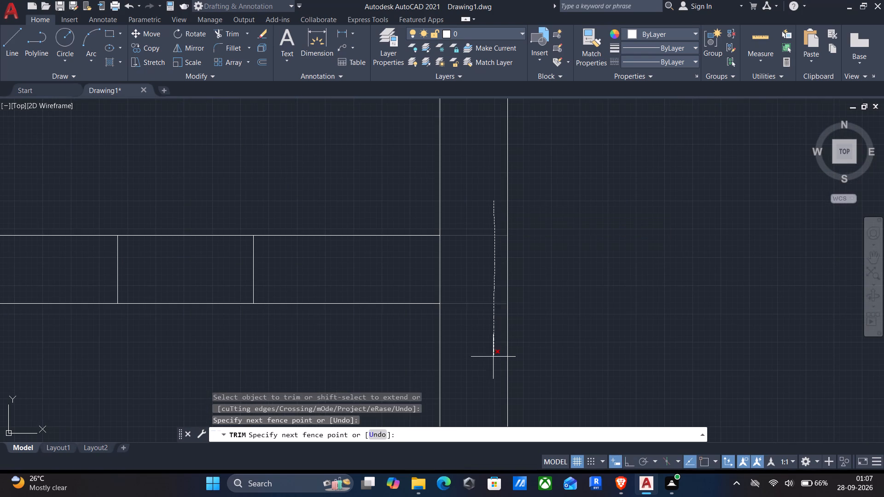
drag(493, 357, 493, 357)
drag(486, 258, 407, 267)
scroll(398, 279, down, 2)
middle_drag(399, 312, 562, 93)
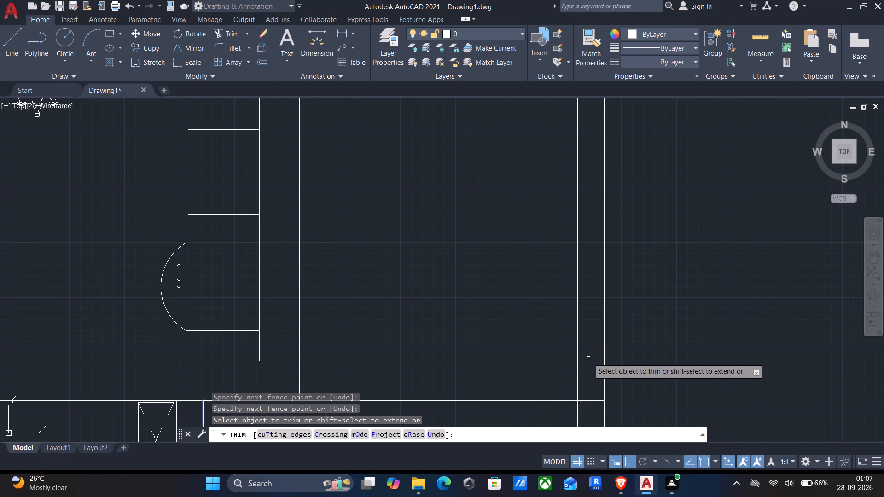
middle_drag(589, 357, 616, 237)
drag(622, 211, 612, 289)
drag(621, 254, 567, 263)
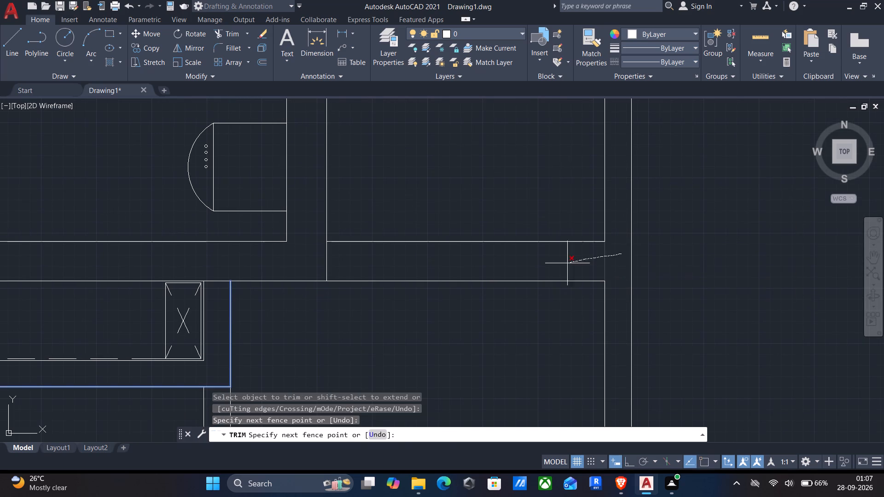
drag(567, 263, 564, 263)
scroll(552, 294, down, 1)
middle_drag(552, 298, 570, 159)
scroll(615, 273, up, 2)
drag(597, 211, 589, 245)
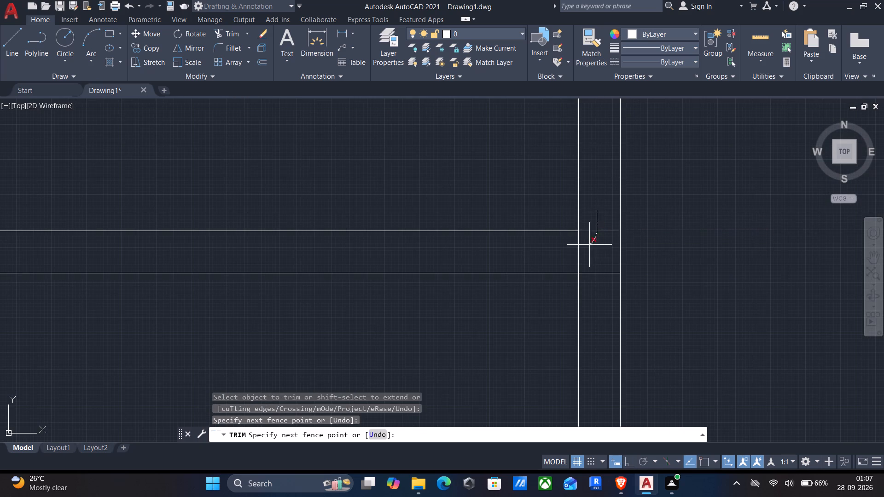
drag(589, 245, 545, 253)
Trim the lines between the jambs of the partition between the two upper enclosures to clear the opening.
scroll(544, 254, down, 3)
middle_drag(513, 275, 498, 380)
scroll(498, 380, down, 1)
middle_drag(501, 227, 476, 311)
scroll(466, 342, up, 2)
drag(453, 270, 477, 274)
drag(462, 300, 462, 300)
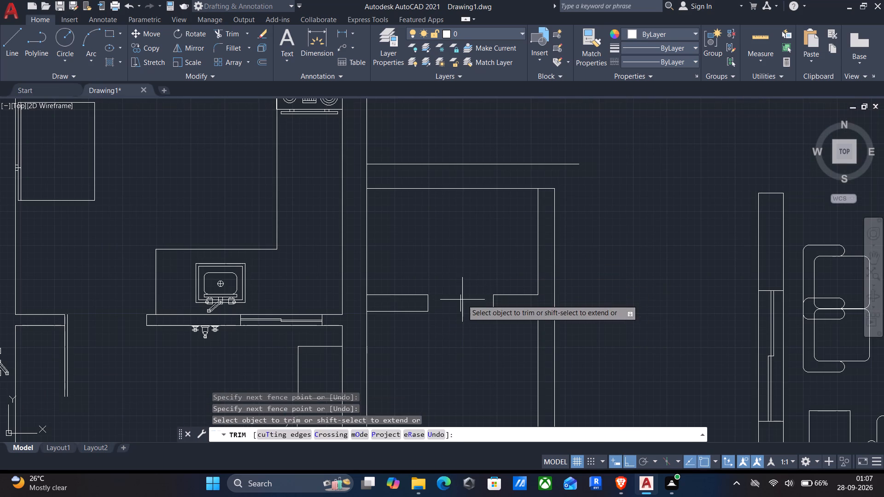
drag(462, 300, 453, 305)
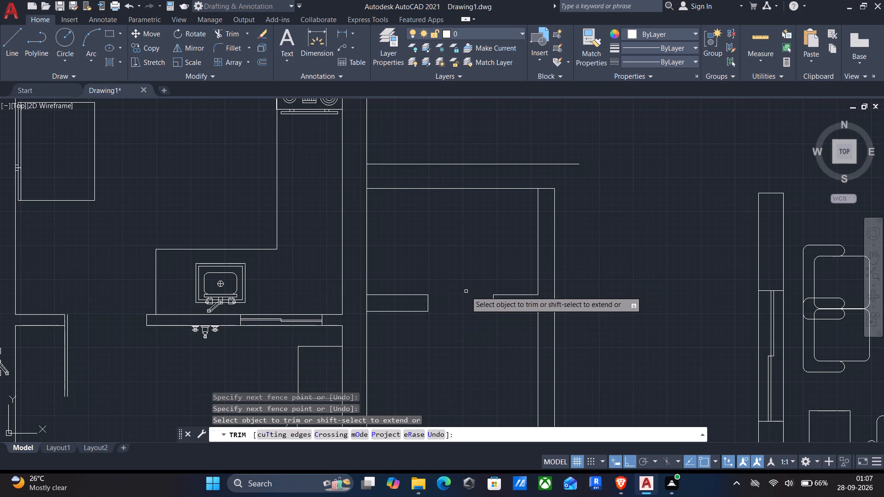
key(Return)
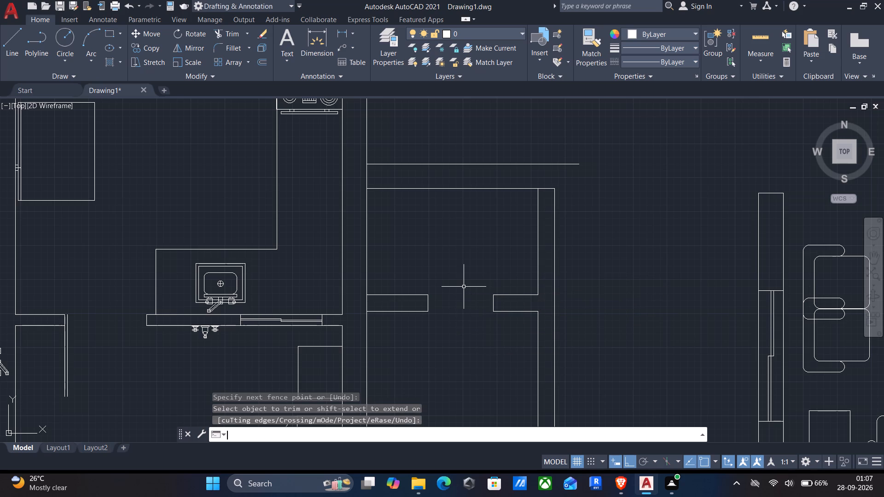
Fillet the east wall's outer line with the north wall's outer line to form a square corner.
key(f)
key(Return)
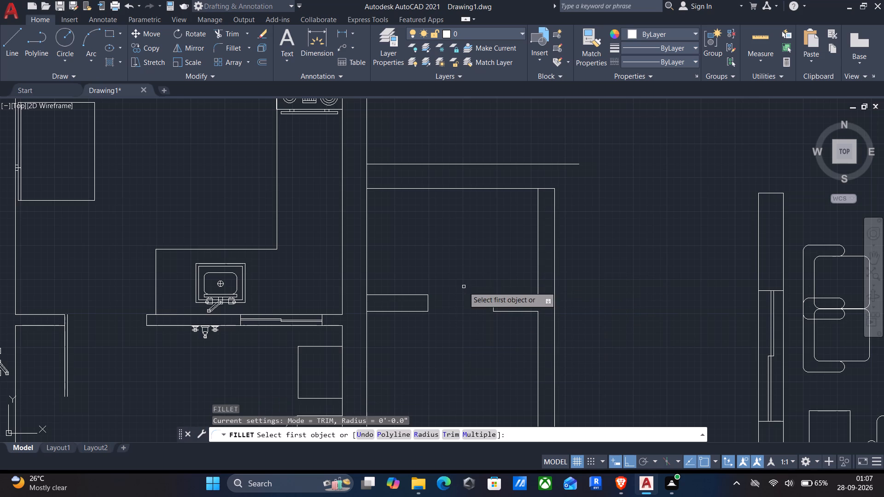
drag(554, 229, 554, 224)
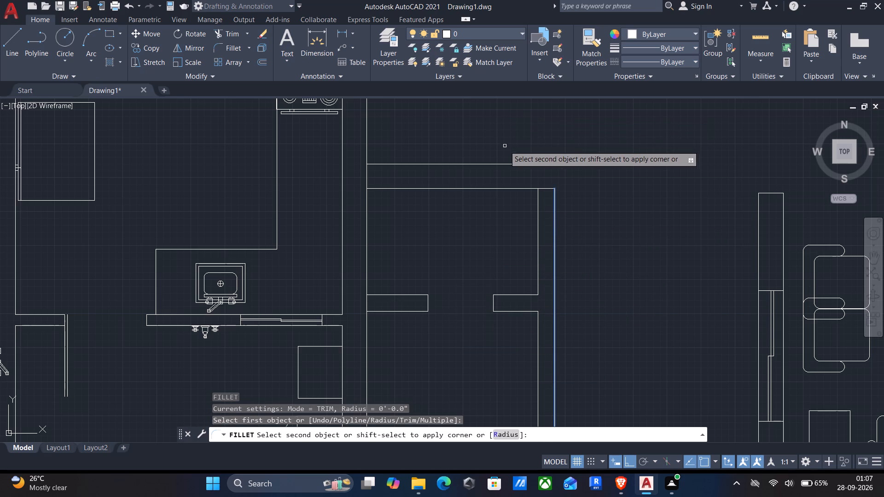
click(500, 167)
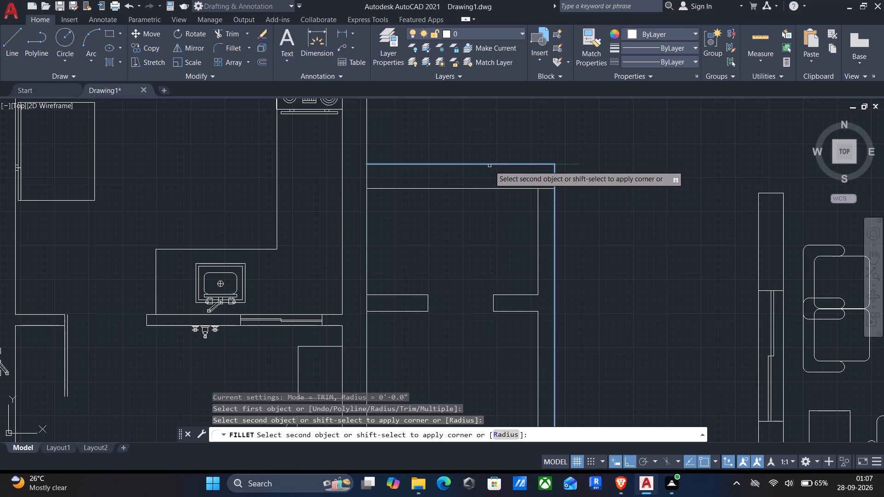
click(489, 166)
Draw a line across the east wall's thickness from the midpoint of the middle enclosure's inner east face.
middle_drag(545, 224, 561, 147)
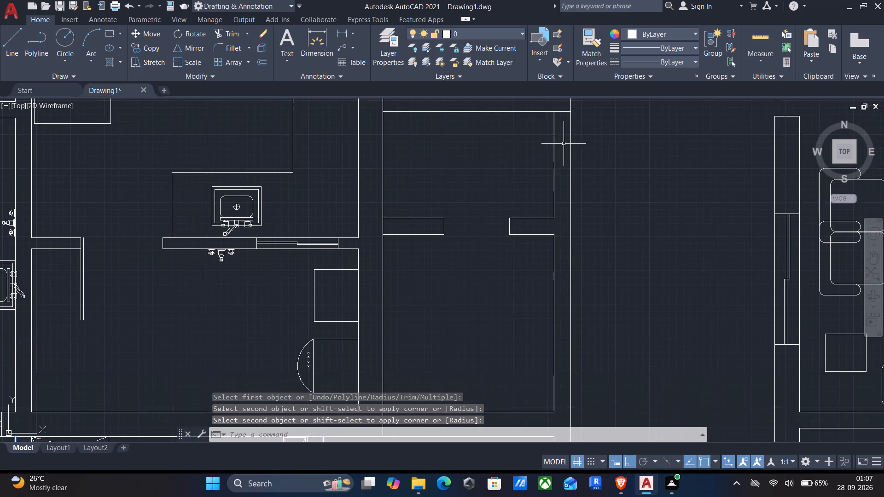
middle_drag(519, 262, 523, 202)
middle_drag(507, 276, 516, 211)
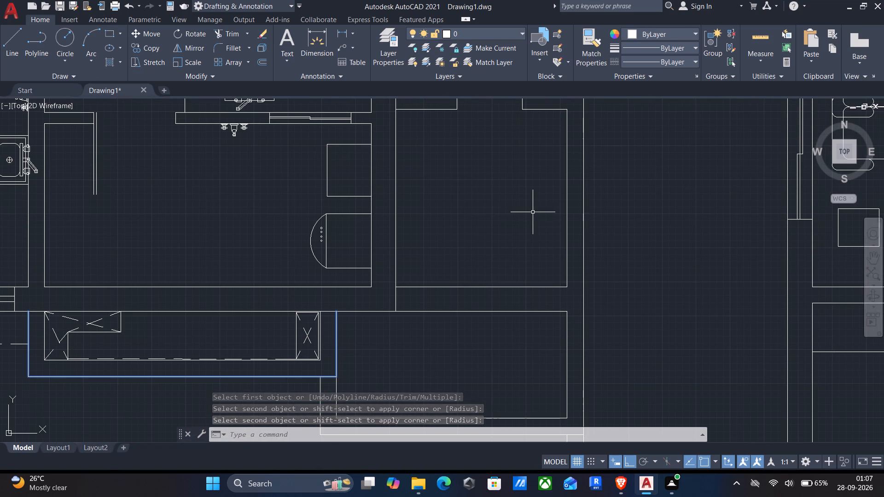
key(l)
key(Return)
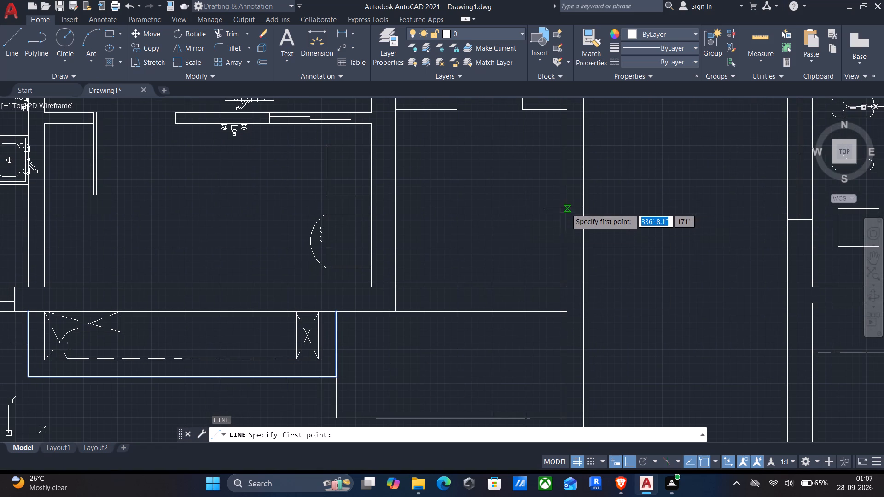
click(567, 195)
scroll(568, 195, up, 2)
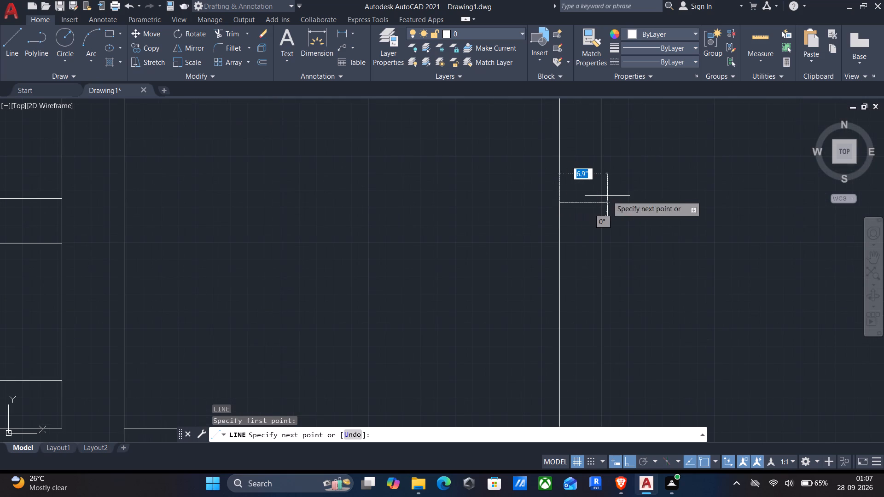
click(603, 201)
key(Return)
Offset the line across the middle enclosure's east wall 1' to the north and 1' to the south.
key(o)
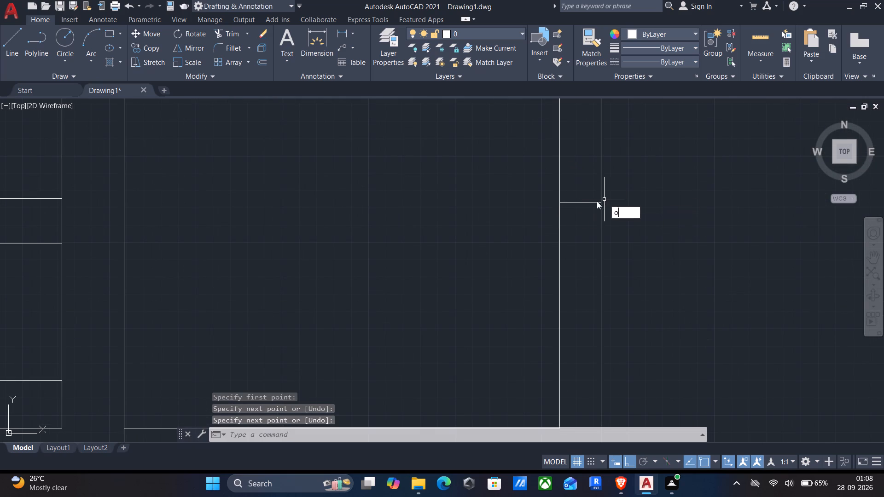
key(Return)
drag(586, 205, 582, 195)
drag(581, 186, 577, 196)
click(574, 203)
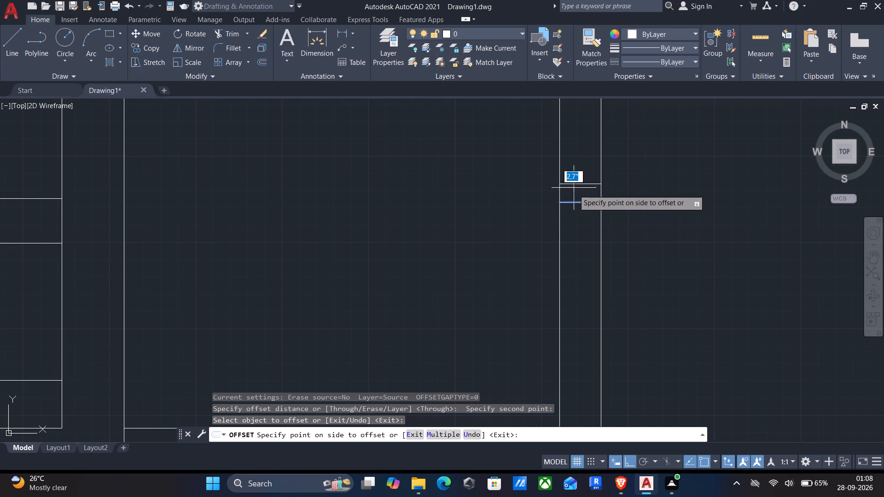
text(1')
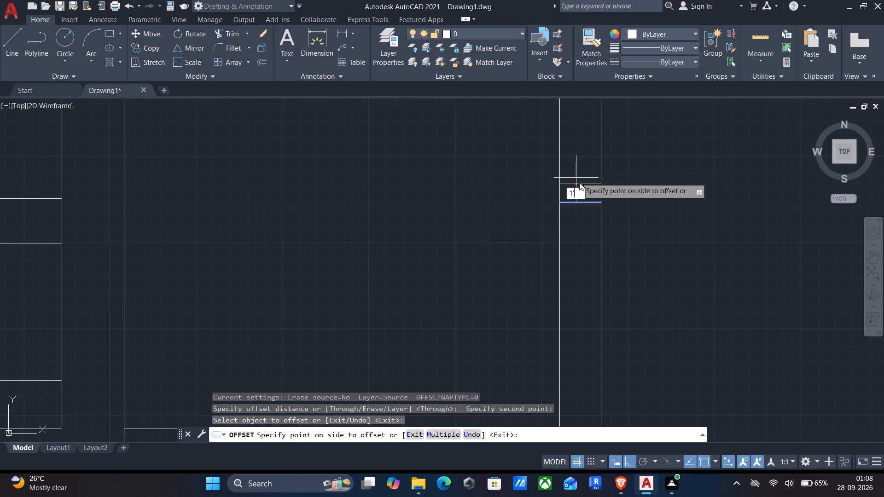
key(Return)
click(576, 202)
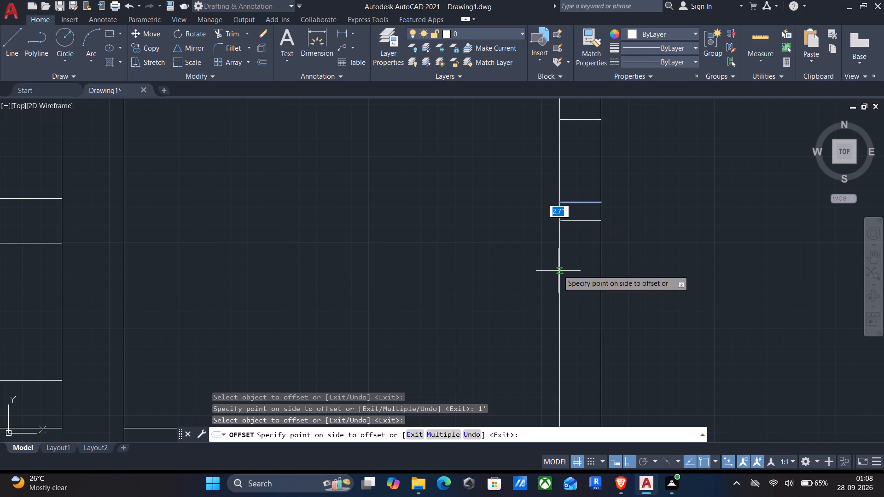
text(1')
key(Return)
scroll(582, 274, down, 2)
middle_drag(585, 276, 596, 263)
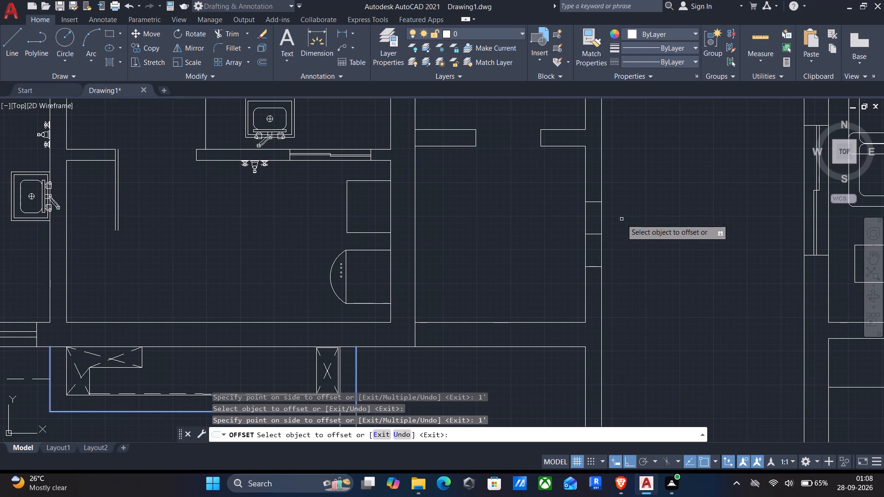
key(Escape)
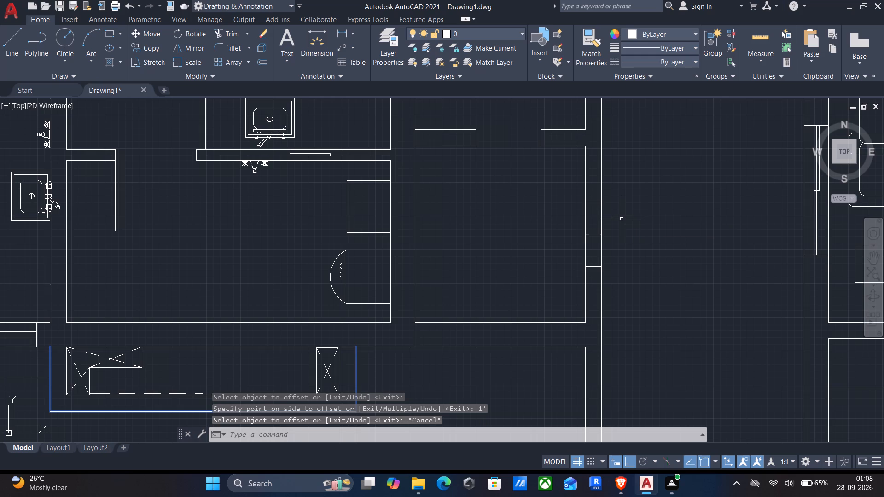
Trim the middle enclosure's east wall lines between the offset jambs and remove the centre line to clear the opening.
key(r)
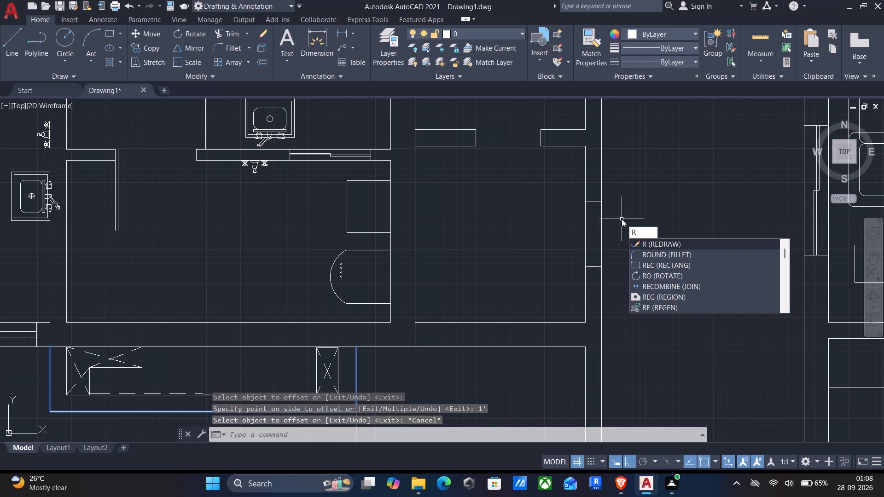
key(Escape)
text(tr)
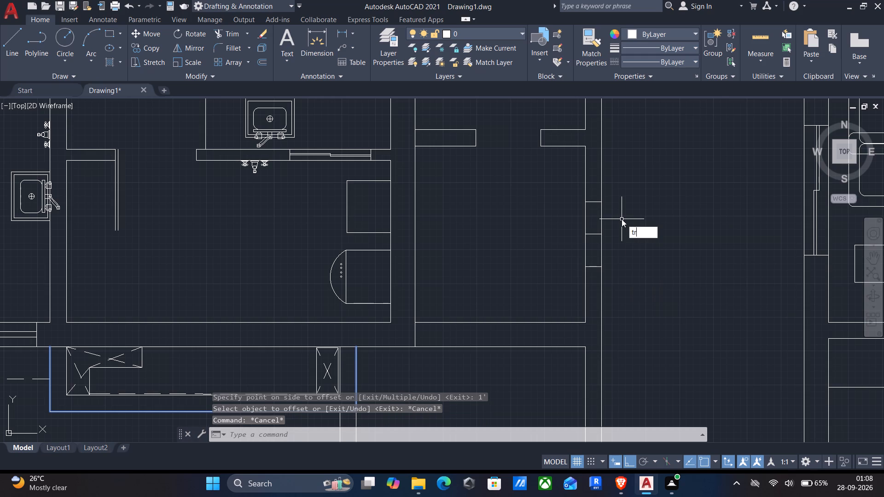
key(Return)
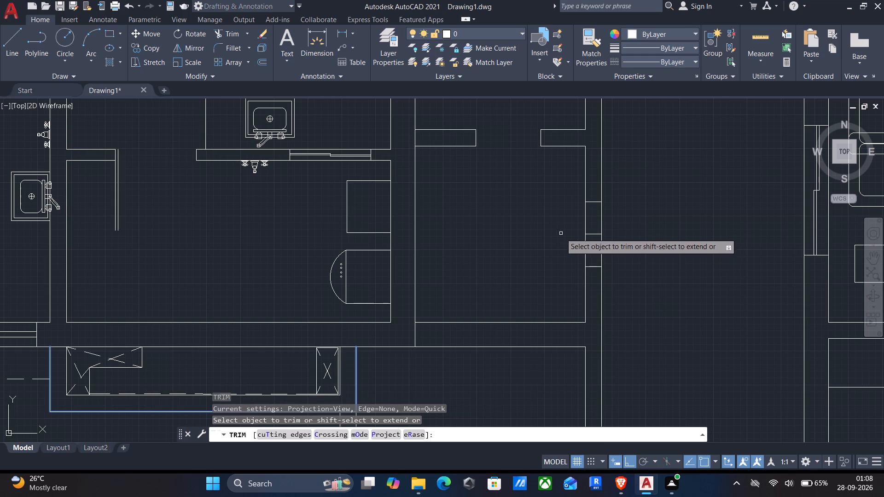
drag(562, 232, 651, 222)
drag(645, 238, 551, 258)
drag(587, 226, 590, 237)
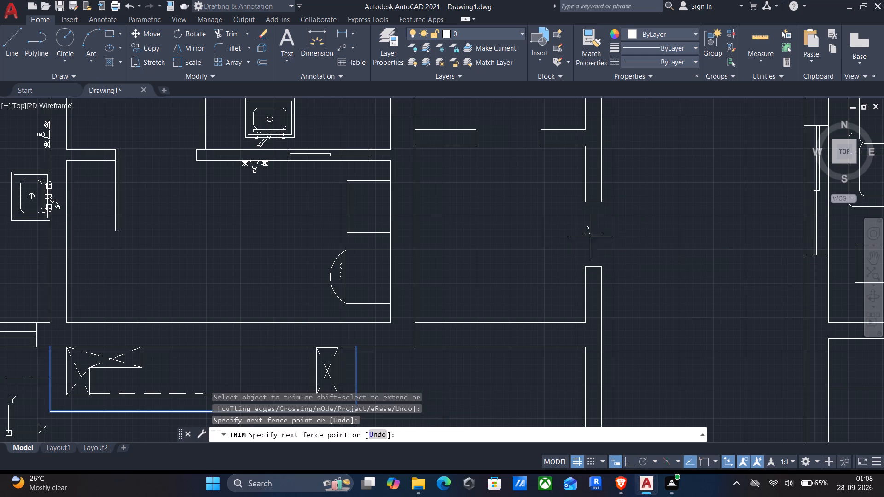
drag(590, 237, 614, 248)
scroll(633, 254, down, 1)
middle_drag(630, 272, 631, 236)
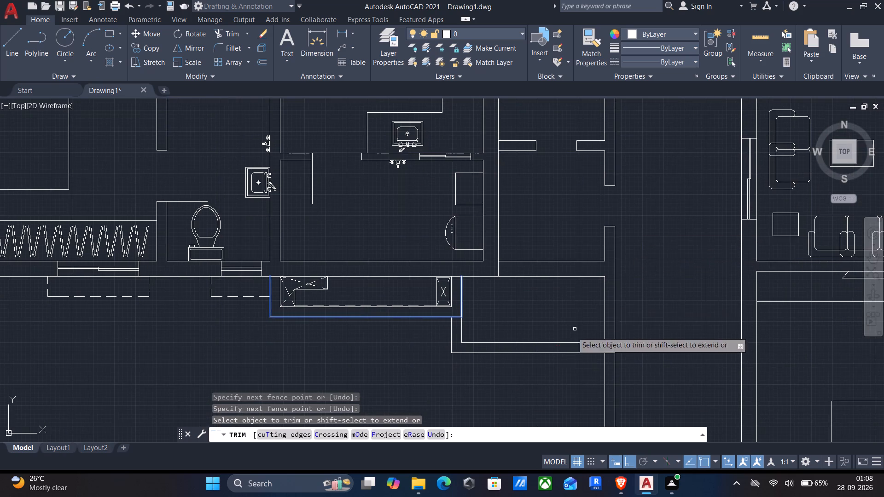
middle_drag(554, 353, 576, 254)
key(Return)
Measure the gap between the enclosures' east wall and the east unit's outer west wall.
click(766, 37)
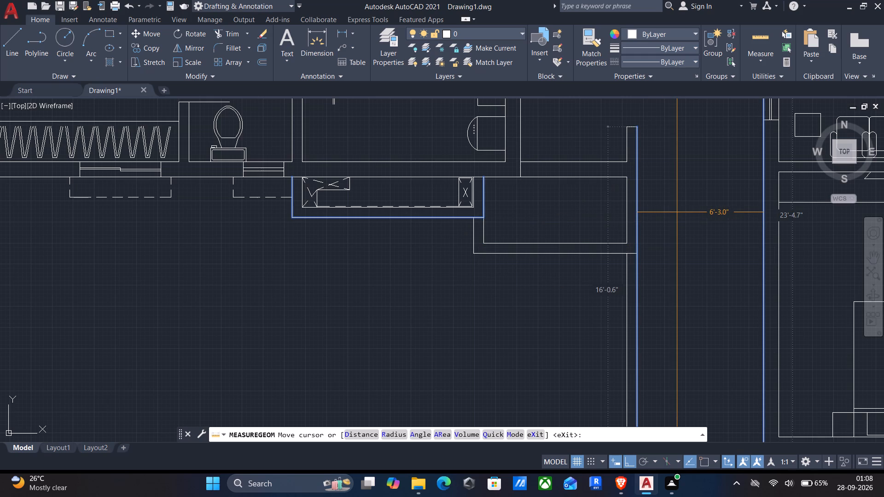
scroll(677, 212, down, 2)
middle_drag(664, 239, 657, 255)
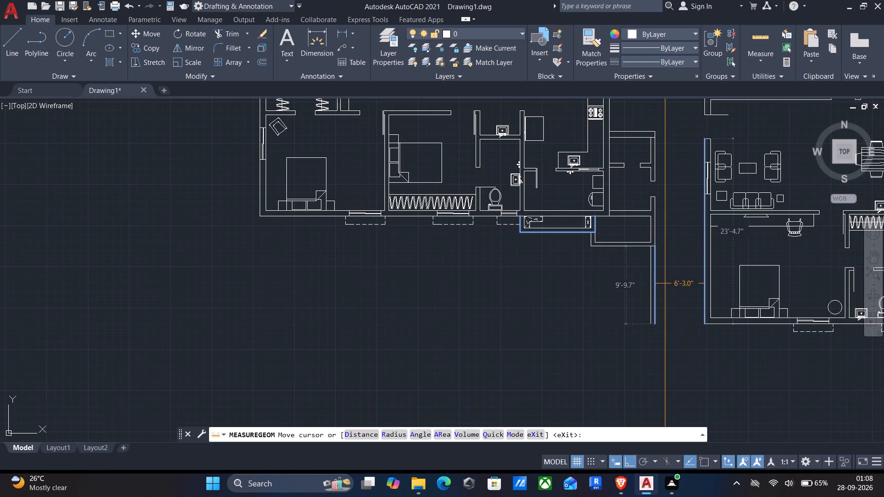
key(Escape)
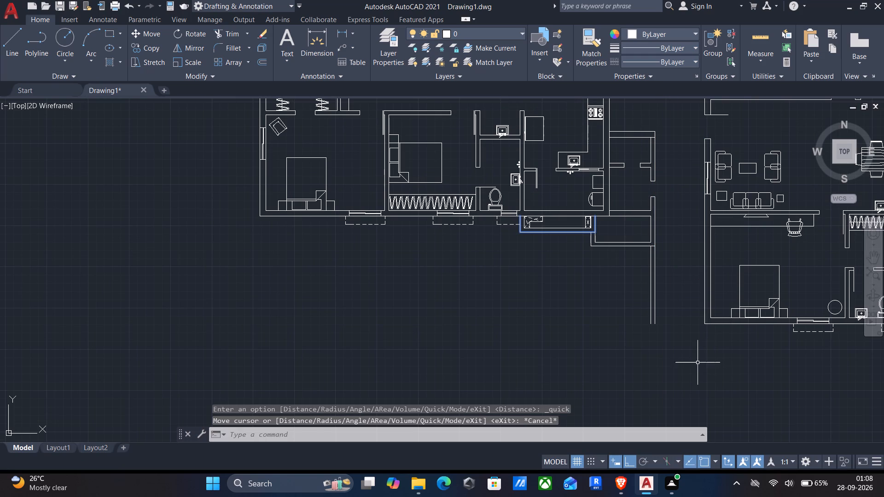
Erase the enclosure walls between the two units, including the leftover line below the ledge and the partition stub.
click(692, 361)
click(628, 119)
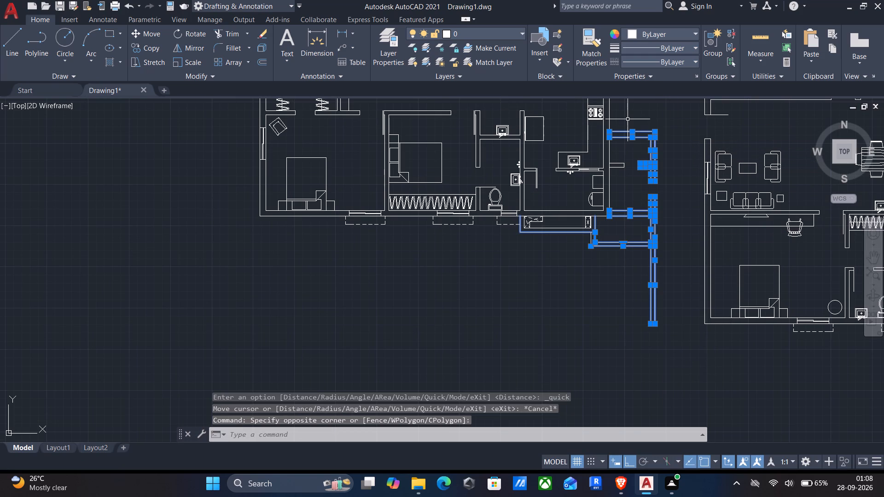
key(Delete)
scroll(597, 223, up, 3)
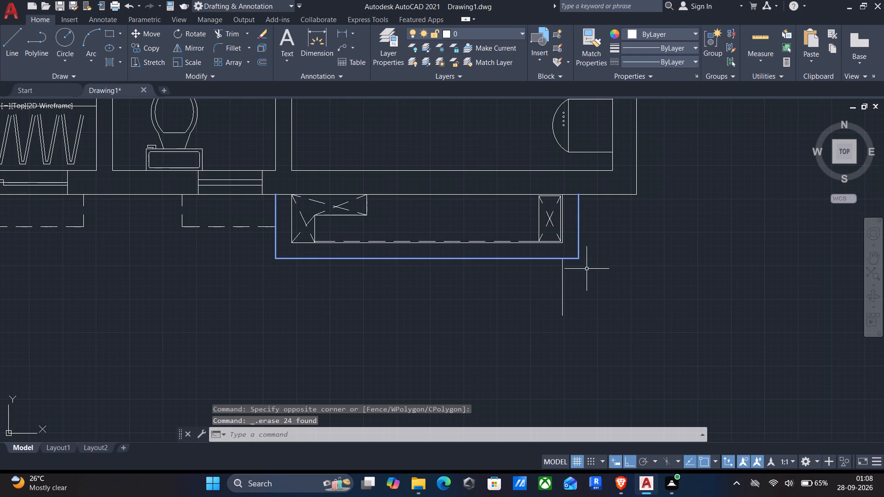
click(593, 303)
click(514, 301)
key(Delete)
scroll(618, 296, down, 2)
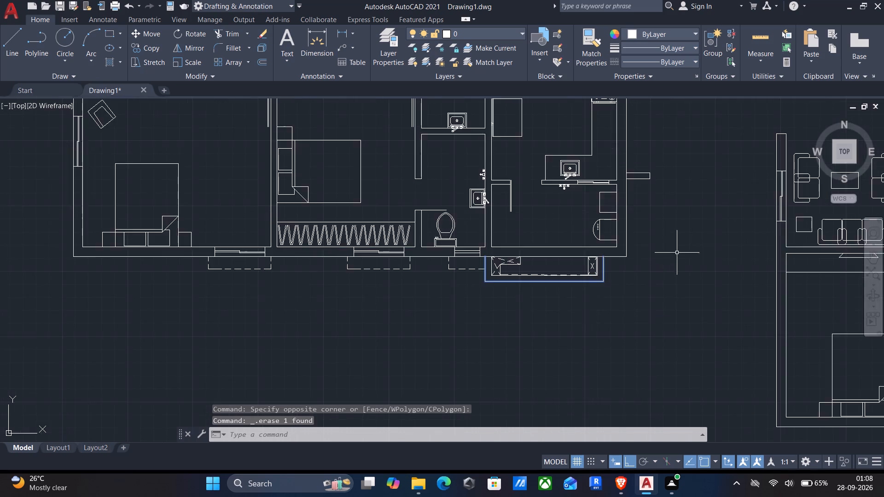
middle_drag(677, 254, 643, 294)
click(633, 243)
click(598, 186)
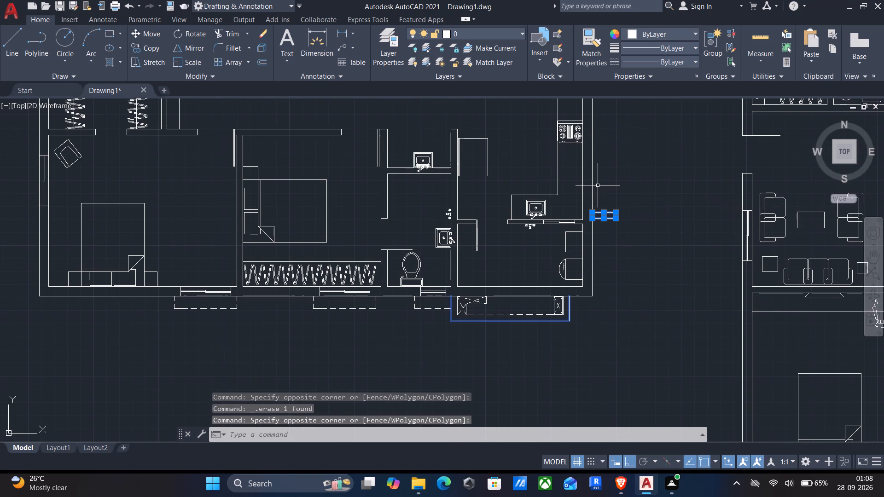
key(Delete)
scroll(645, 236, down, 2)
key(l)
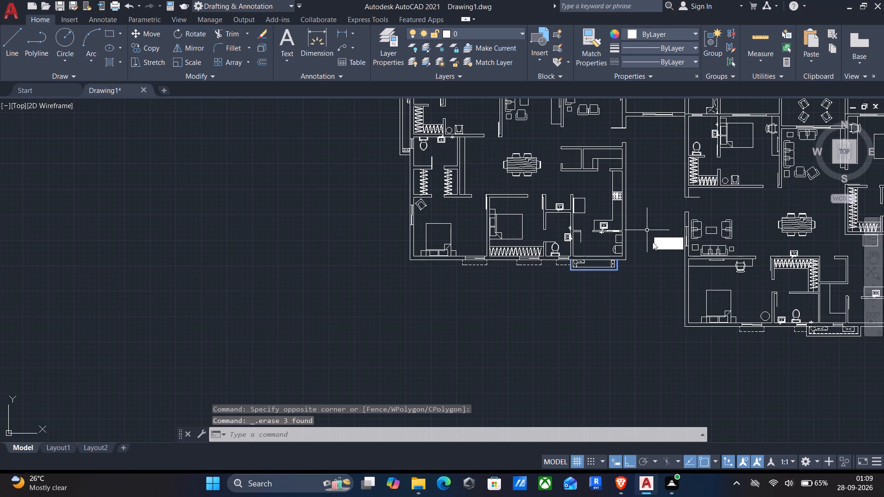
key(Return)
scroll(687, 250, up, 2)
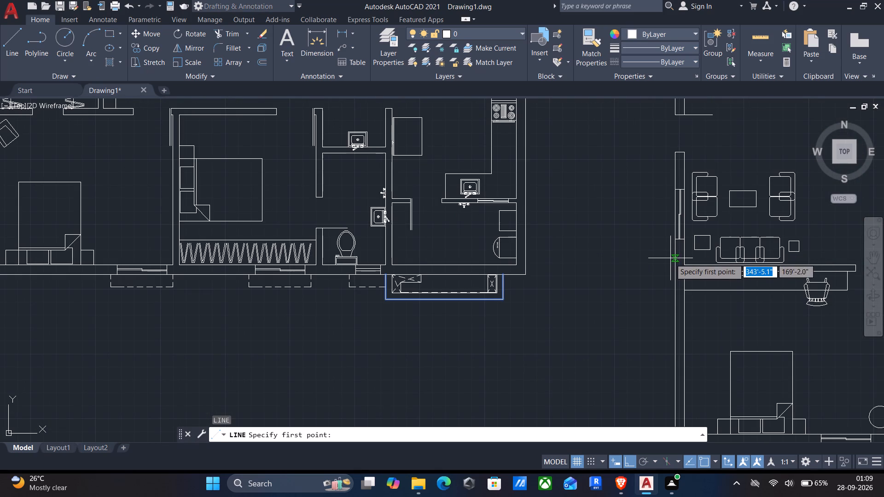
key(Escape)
Offset the east unit's outer west wall line 6'6" to the west, and offset the new line a further 6" west.
key(o)
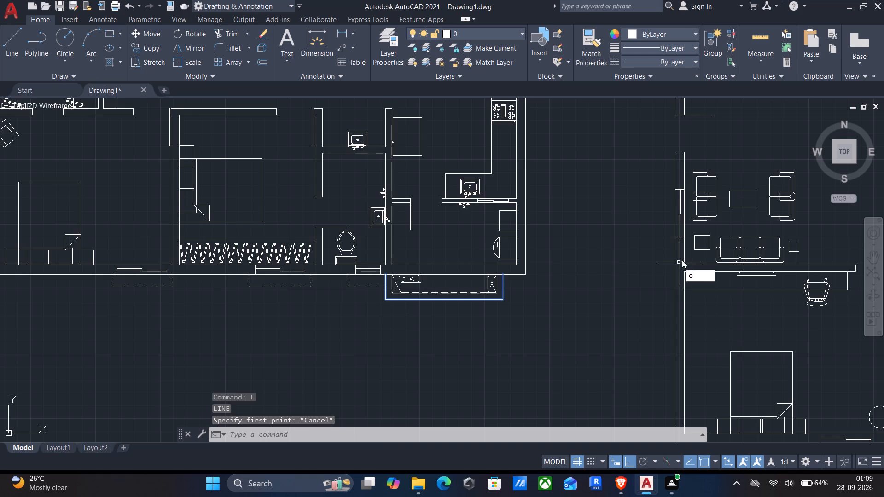
key(Return)
drag(676, 282, 628, 290)
click(601, 291)
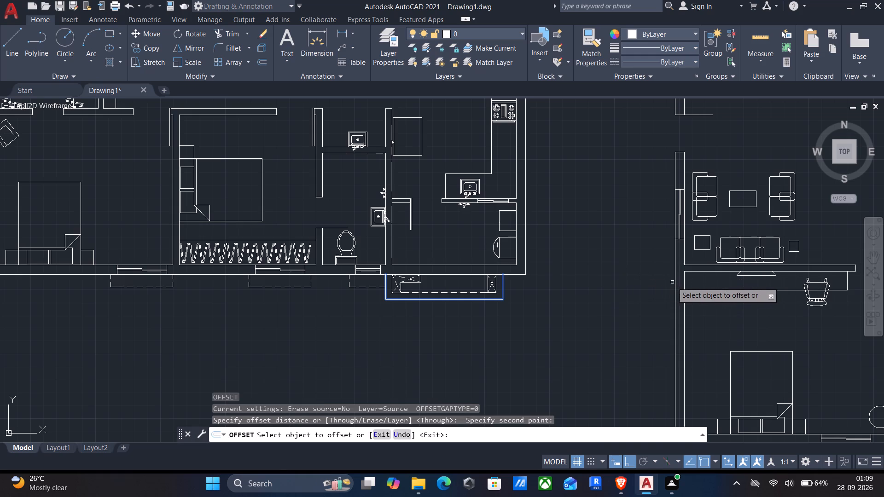
click(675, 282)
text(6')
key(6)
key(shift+quotedbl)
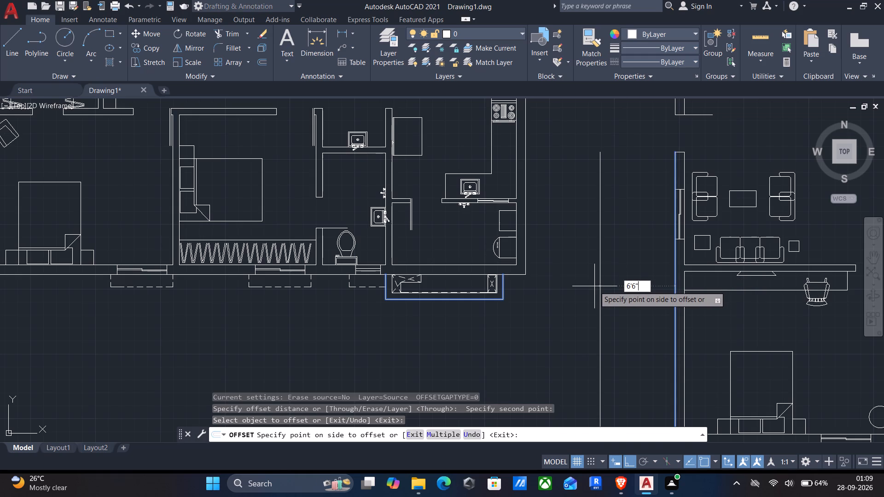
key(Return)
click(593, 281)
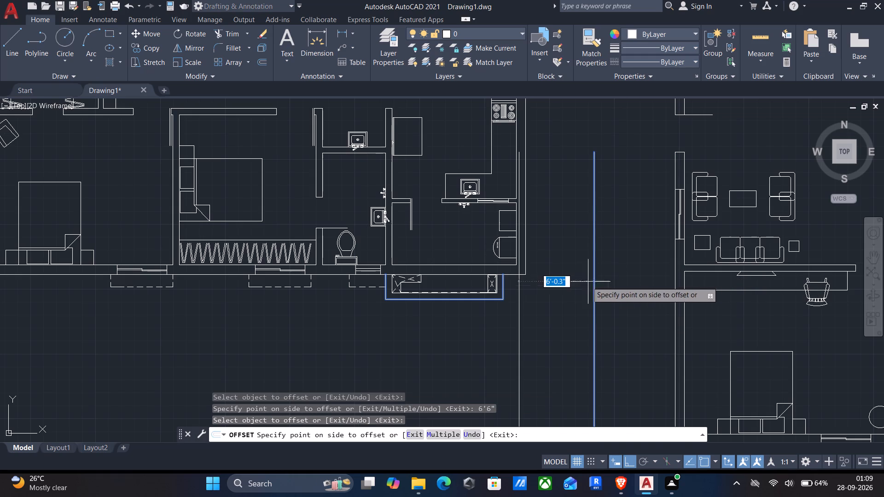
text(6")
key(Return)
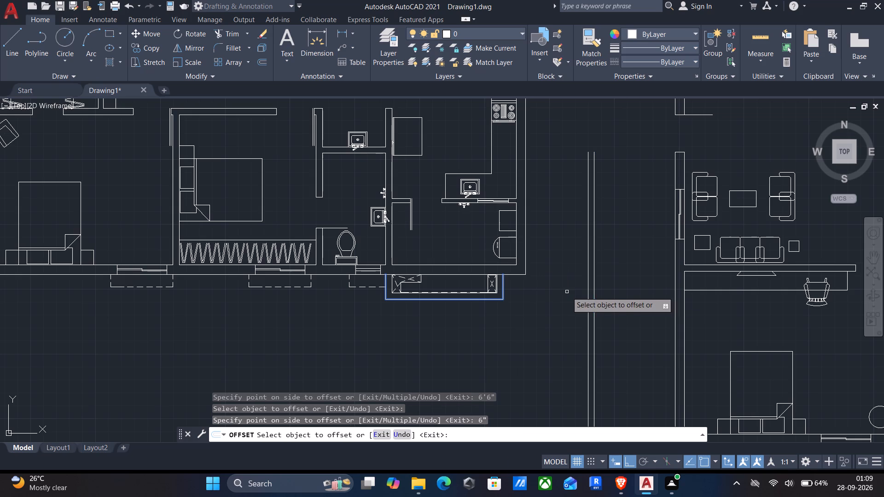
key(Return)
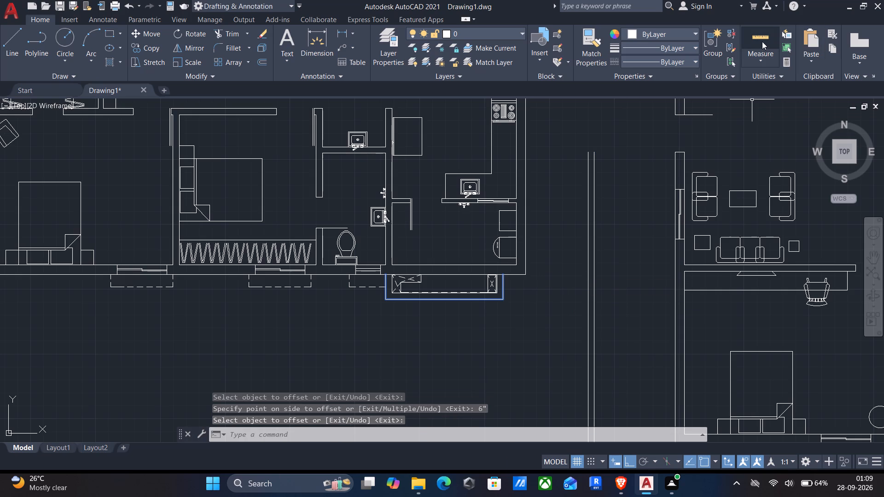
Measure the clear width between the new wall and the east unit's outer west wall.
click(762, 41)
scroll(636, 268, up, 1)
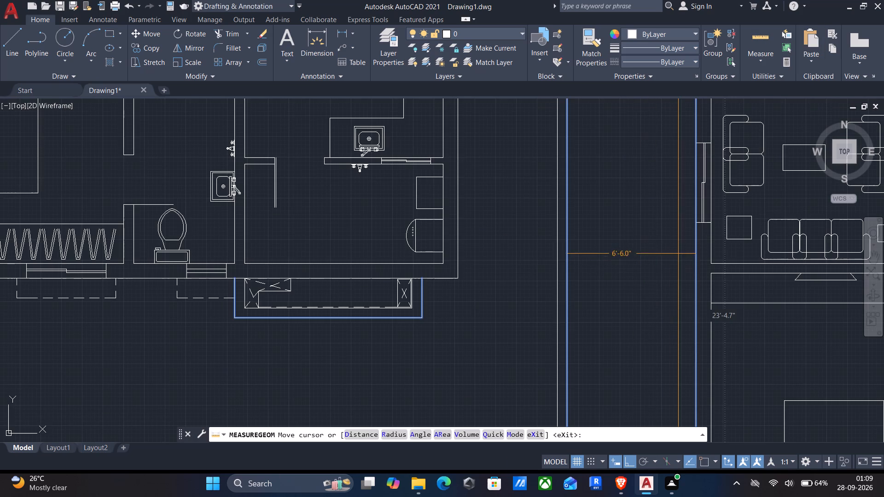
key(Return)
Draw two parallel lines about 5' long, extending the west unit's south wall faces east to the new wall.
scroll(614, 276, down, 1)
middle_drag(634, 272, 659, 267)
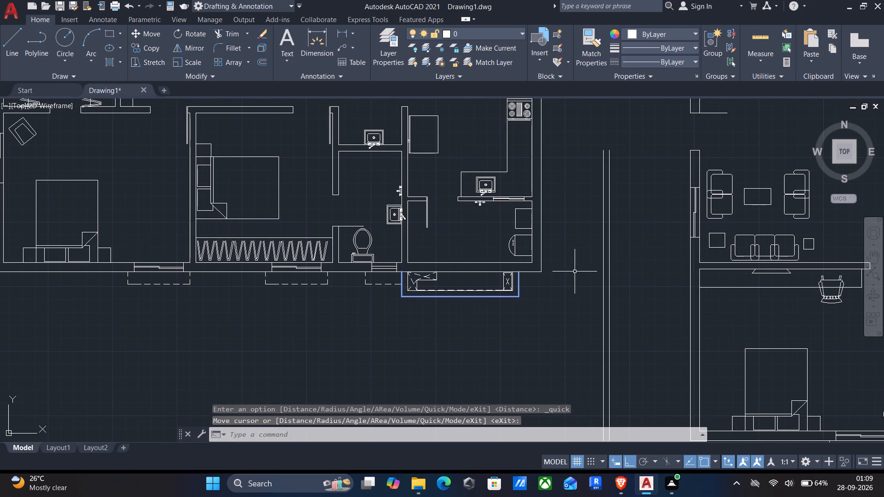
key(l)
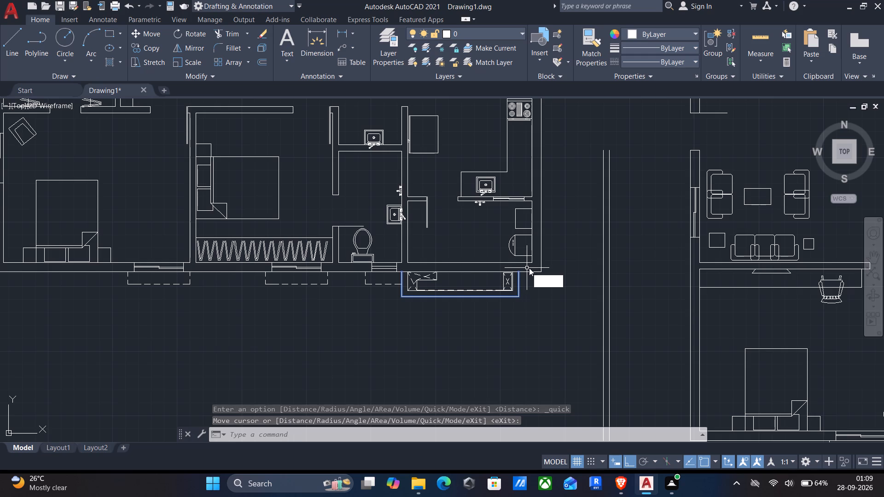
key(Return)
scroll(534, 274, up, 2)
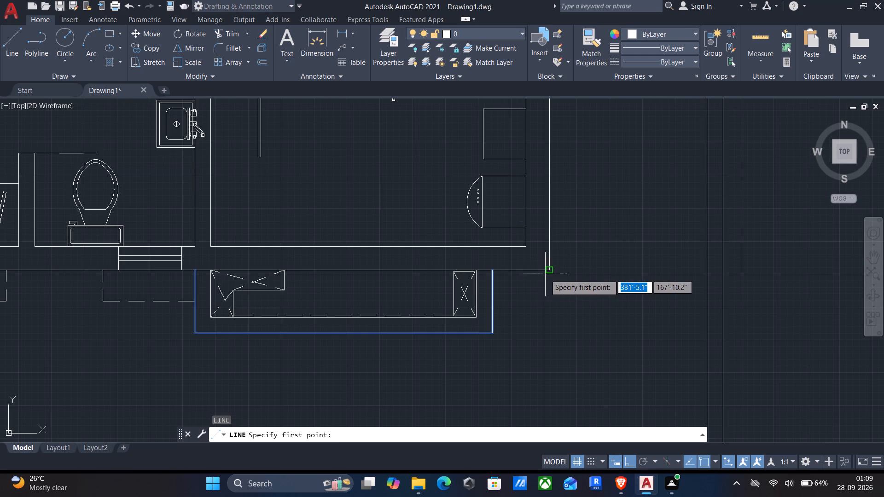
click(550, 271)
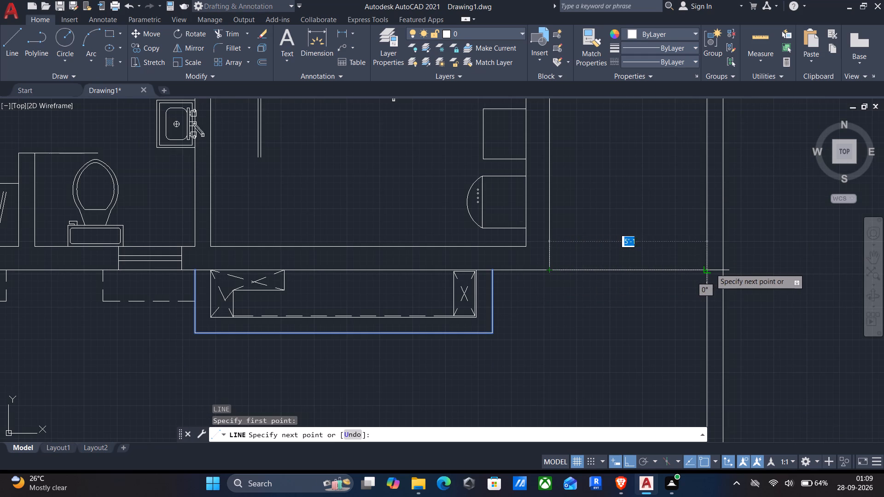
click(708, 271)
key(Return)
key(Return)
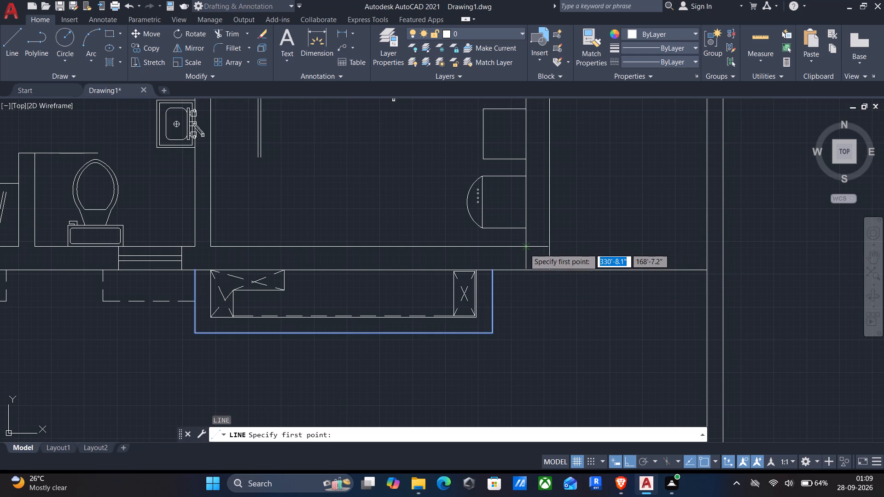
click(549, 245)
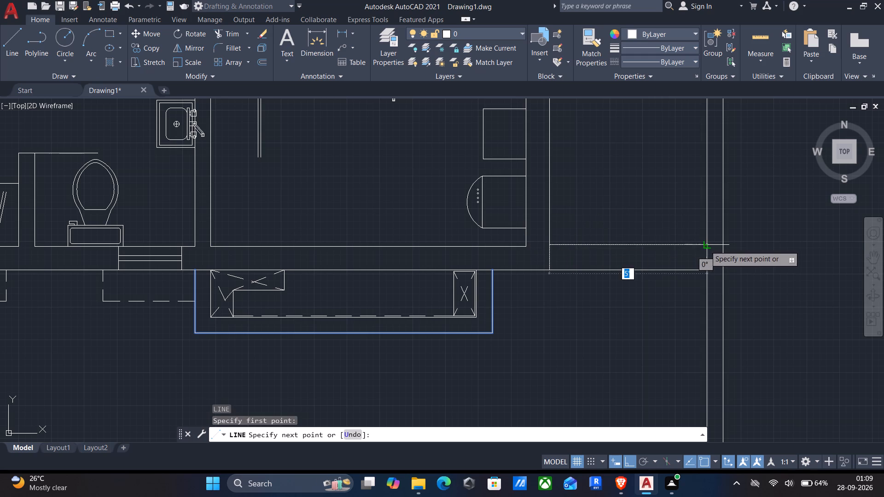
click(705, 246)
key(Return)
Measure the distances around the south wall extension, including from the projecting ledge's east side to the new wall.
scroll(684, 268, down, 2)
middle_drag(657, 292, 674, 255)
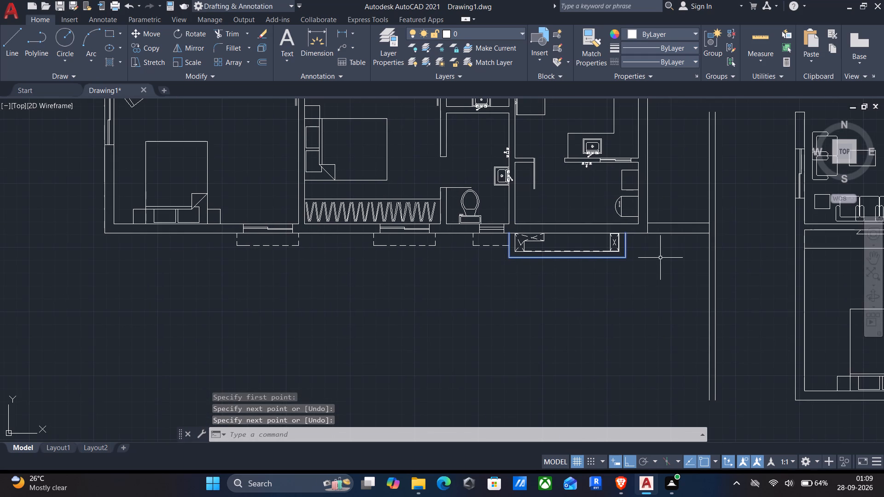
middle_drag(666, 220, 651, 251)
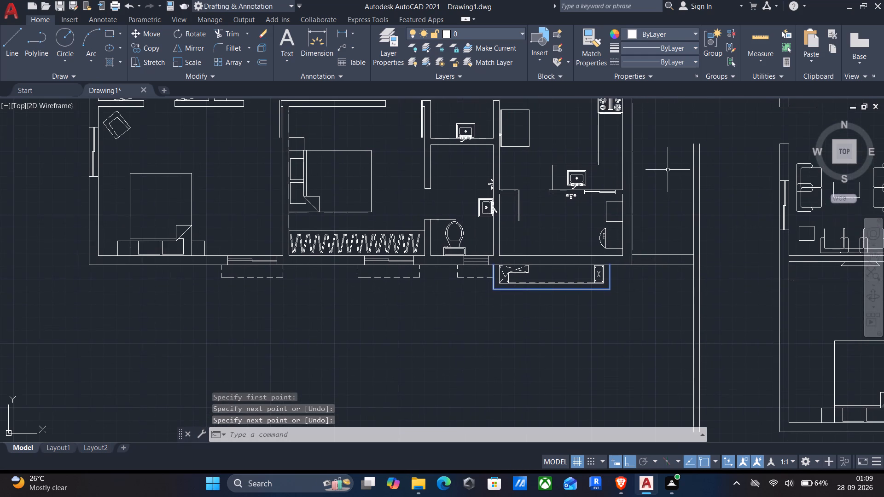
middle_drag(664, 173, 638, 217)
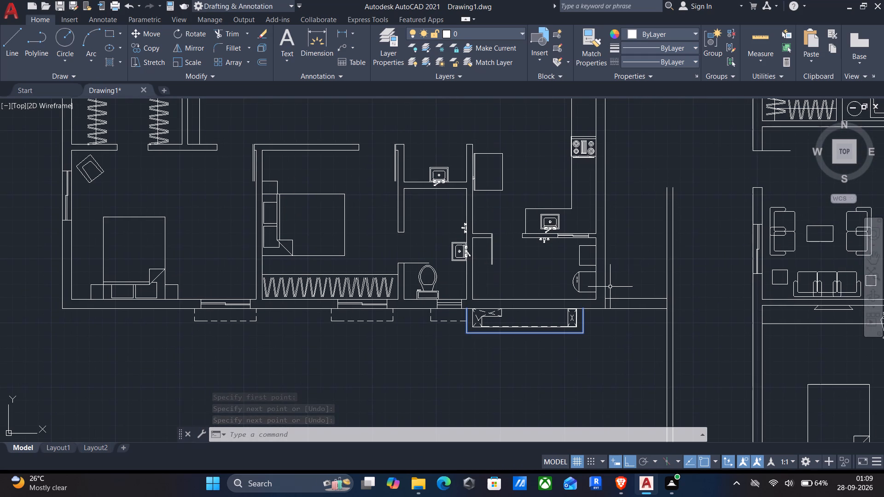
middle_drag(608, 322, 708, 137)
middle_drag(661, 204, 593, 243)
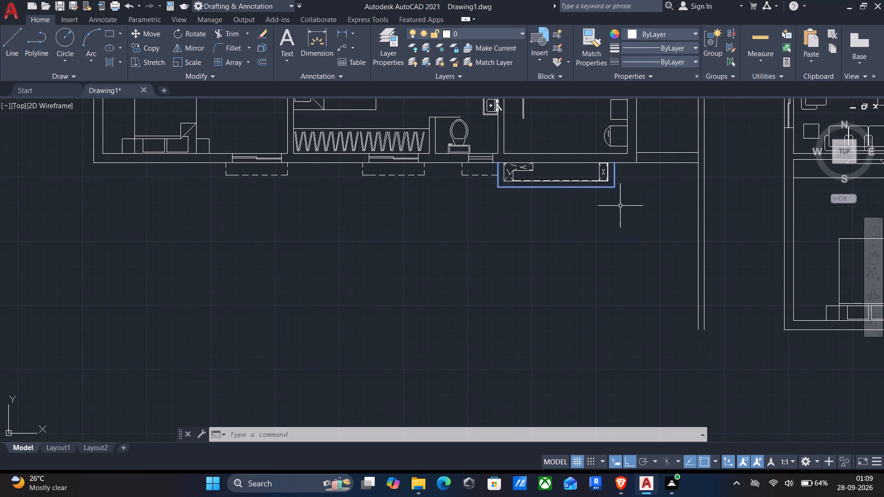
click(758, 45)
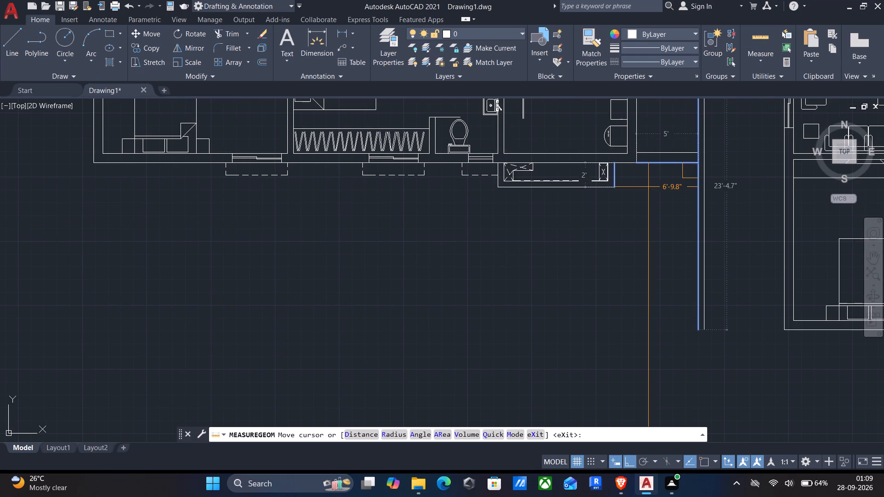
key(Escape)
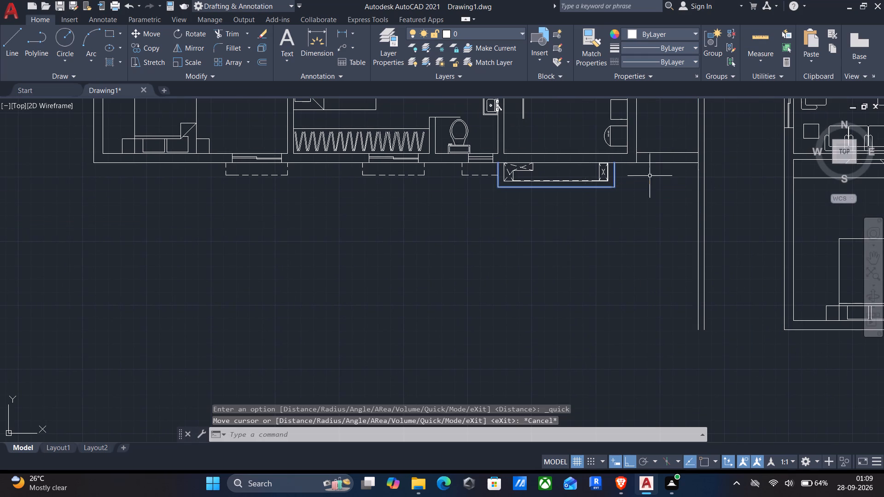
Stretch the east sides of the projecting ledge's outlines west, the inner one about 2.2" and the outer one about 2.6".
scroll(621, 181, up, 2)
drag(617, 223, 622, 218)
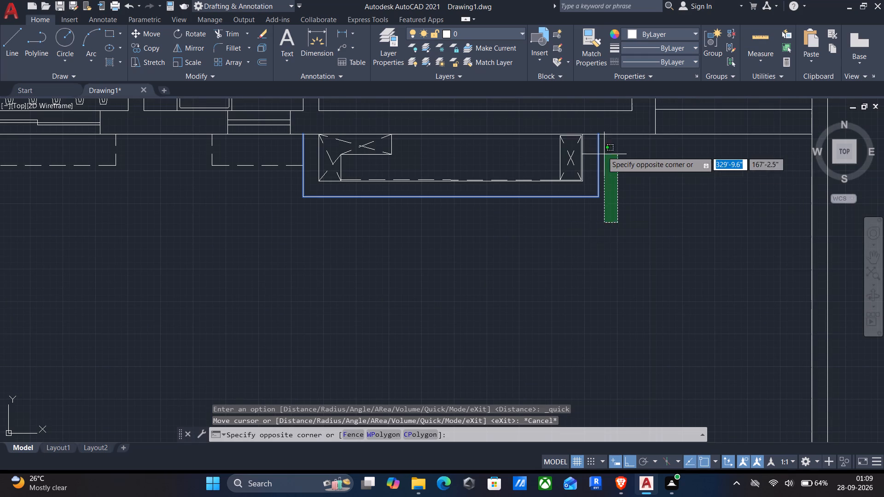
click(547, 149)
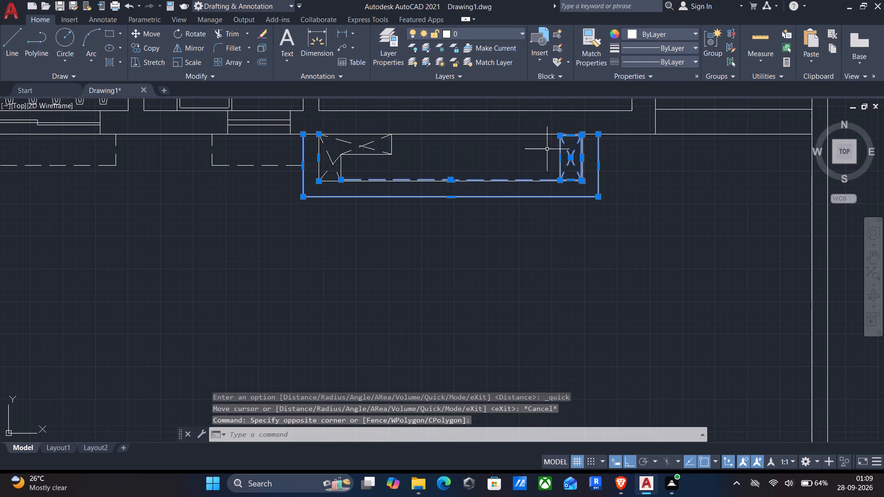
scroll(594, 168, up, 3)
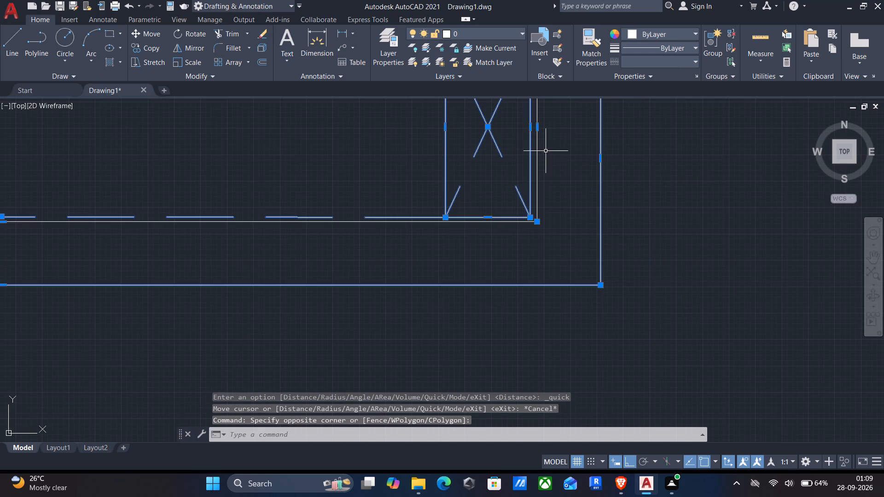
middle_drag(544, 151, 543, 243)
drag(538, 220, 512, 221)
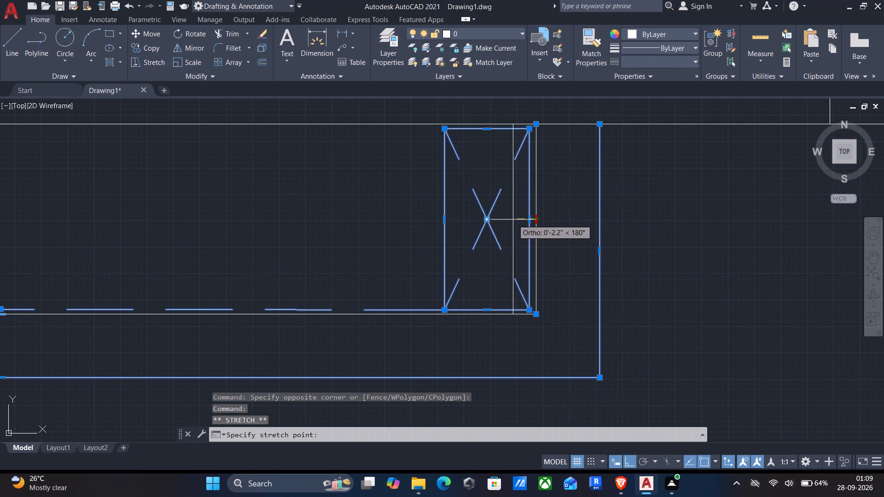
click(513, 220)
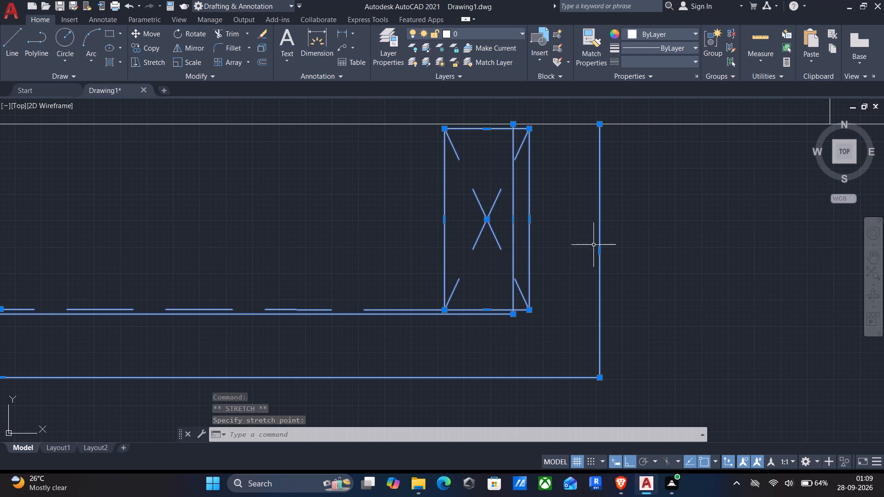
drag(600, 248, 572, 246)
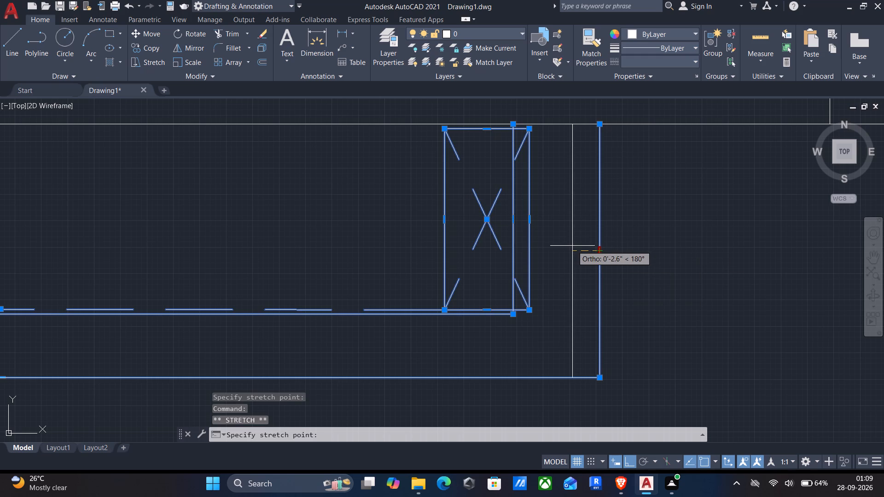
click(572, 246)
Measure the distance from the ledge's outer east side to the new wall.
scroll(589, 250, down, 2)
middle_drag(614, 253, 594, 254)
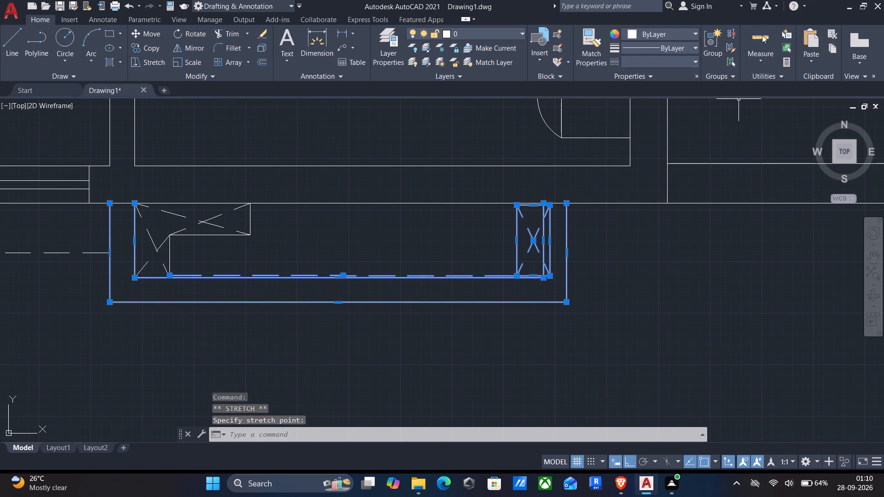
drag(762, 35, 758, 42)
middle_drag(713, 237, 597, 218)
middle_click(591, 216)
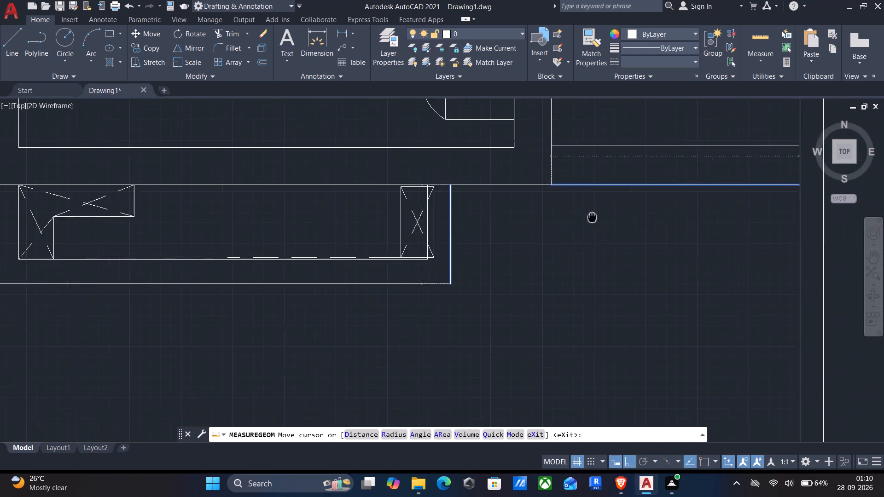
scroll(586, 216, down, 1)
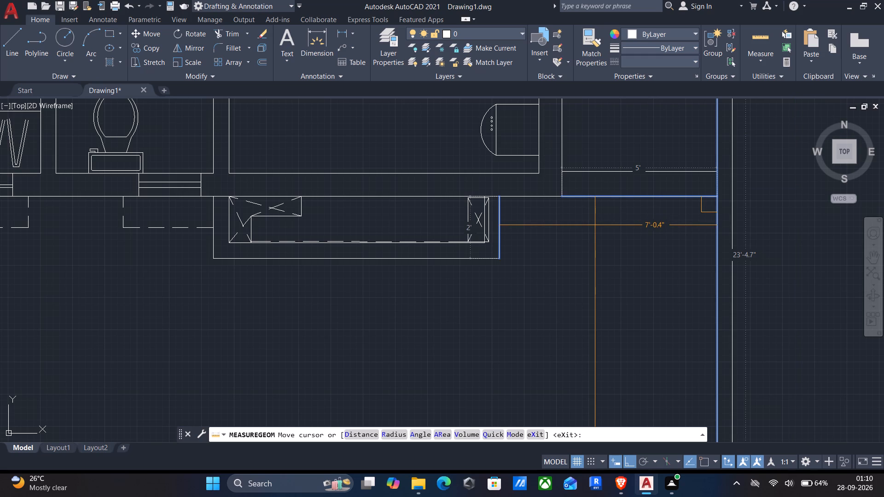
key(Escape)
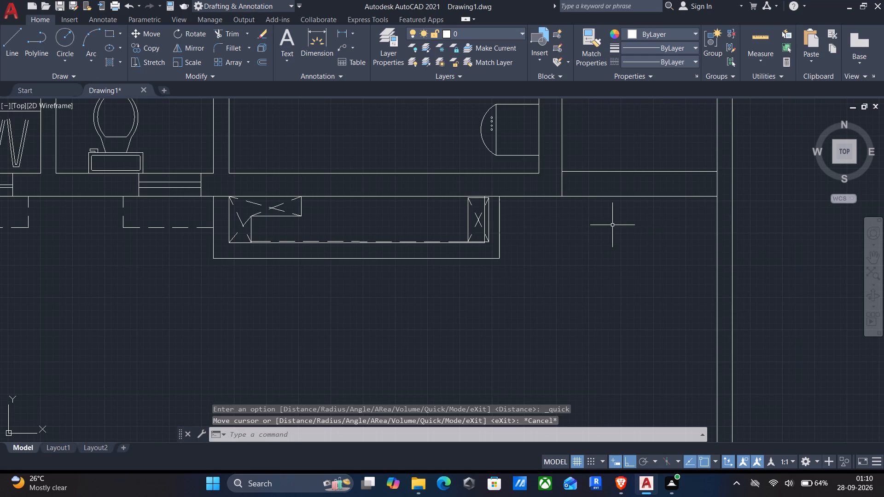
Draw a line 7'2" west from the new wall's west face, continuing about 4'4" north past the ledge's top edge.
key(l)
key(Return)
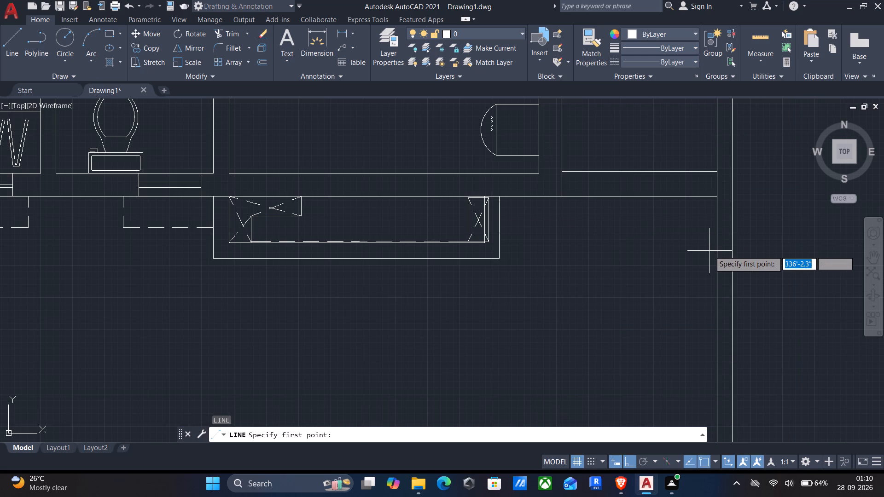
click(715, 317)
key(7)
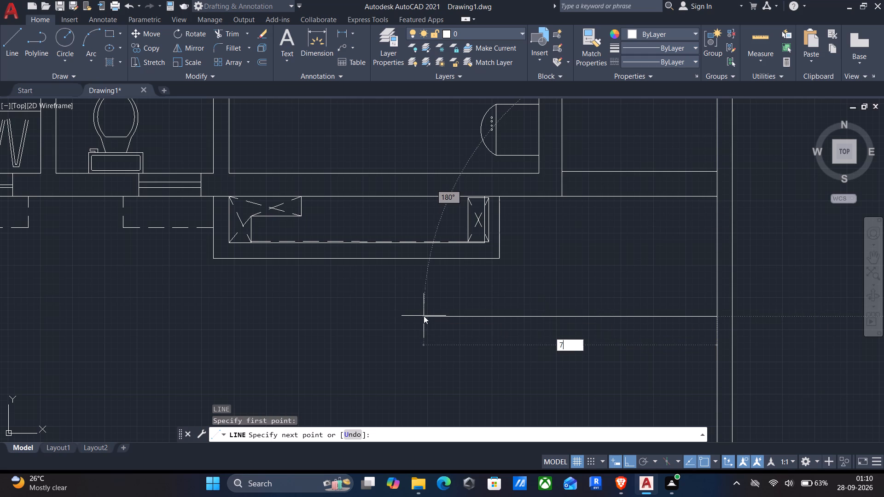
key(apostrophe)
key(2)
key(shift+quotedbl)
key(Return)
scroll(498, 190, up, 1)
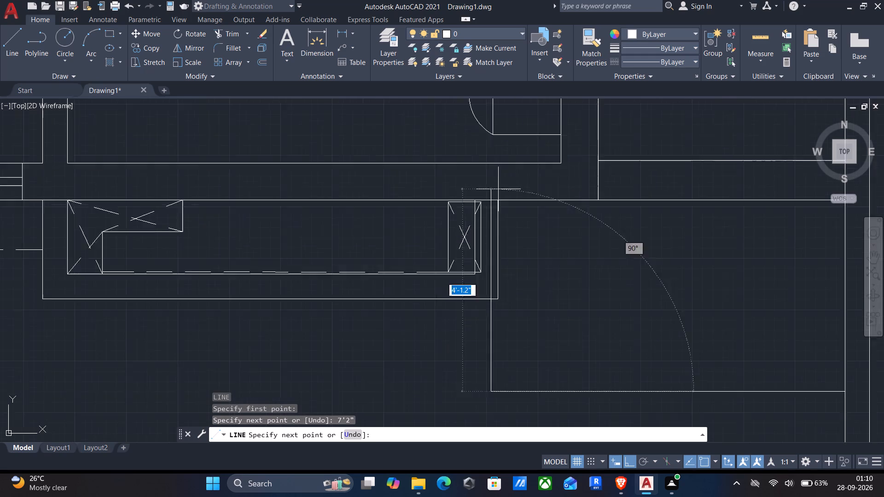
scroll(498, 187, up, 1)
click(497, 170)
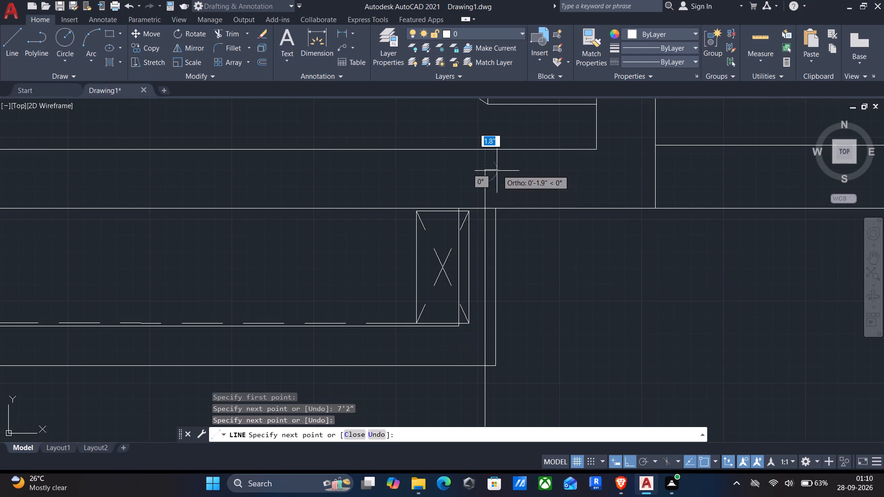
key(Return)
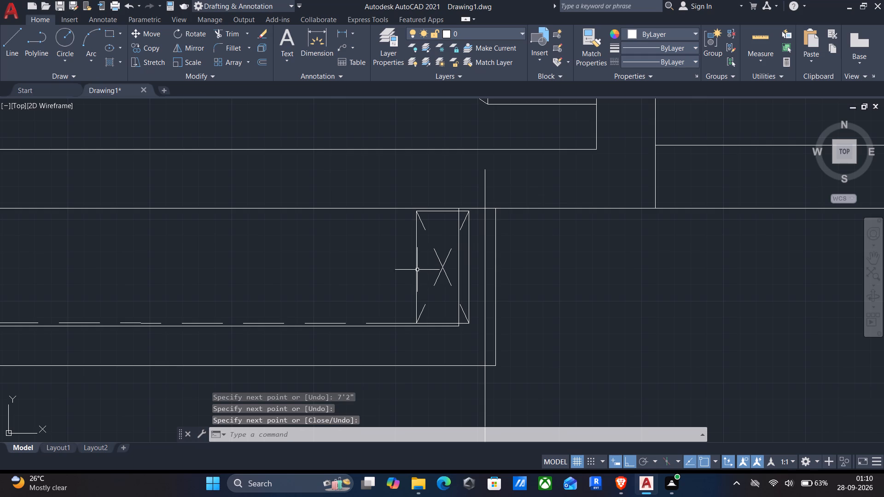
Stretch the ledge's east crossed box, moving its west side about 2.4" west and its east side onto the inner outline.
click(417, 270)
drag(416, 269, 400, 269)
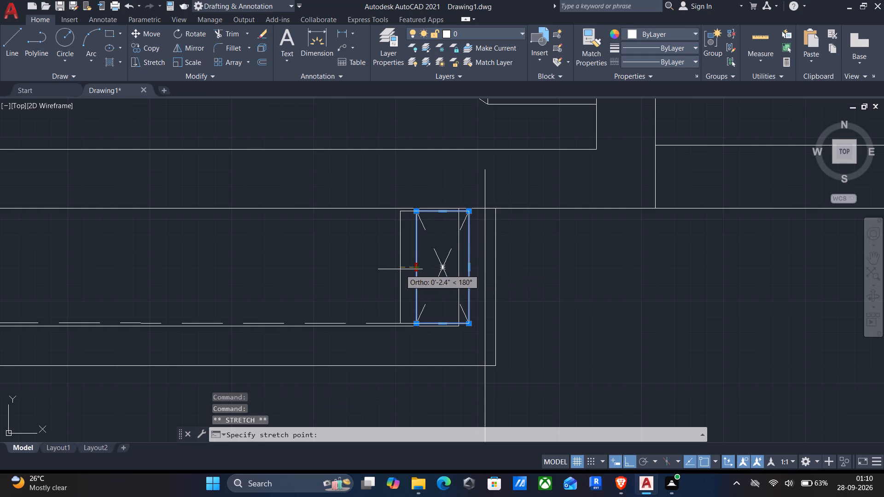
click(400, 269)
drag(468, 266, 462, 269)
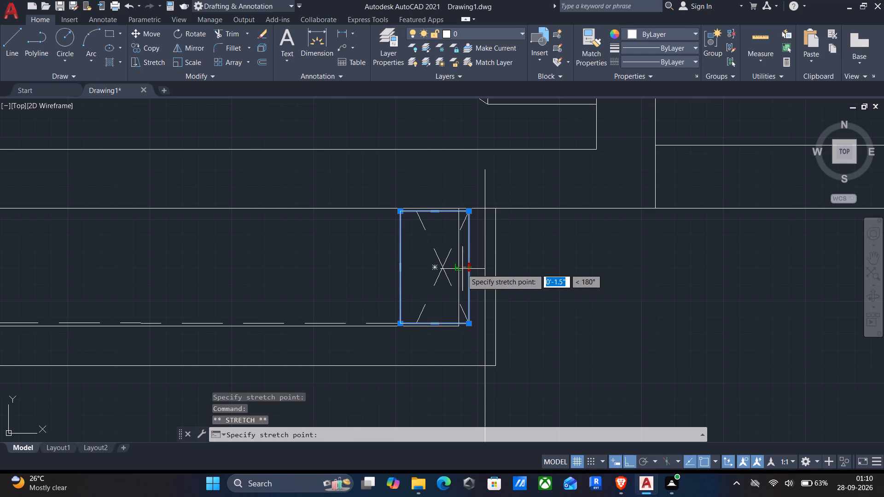
drag(462, 269, 458, 271)
click(458, 271)
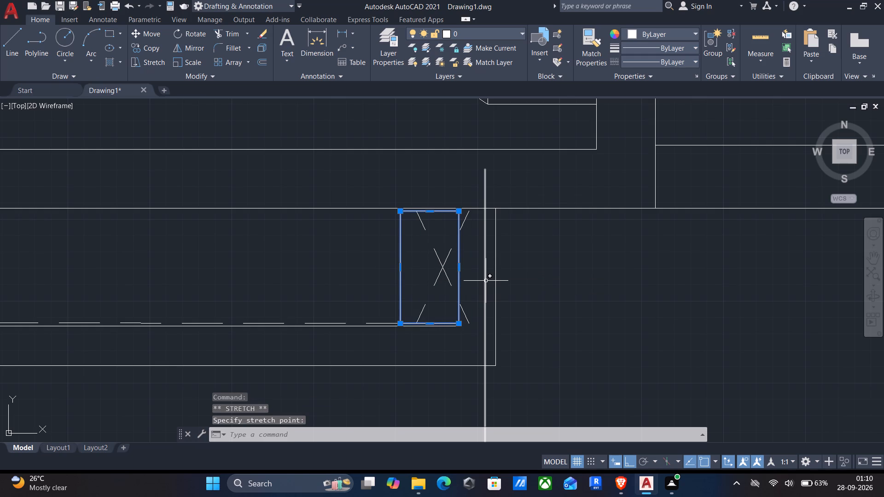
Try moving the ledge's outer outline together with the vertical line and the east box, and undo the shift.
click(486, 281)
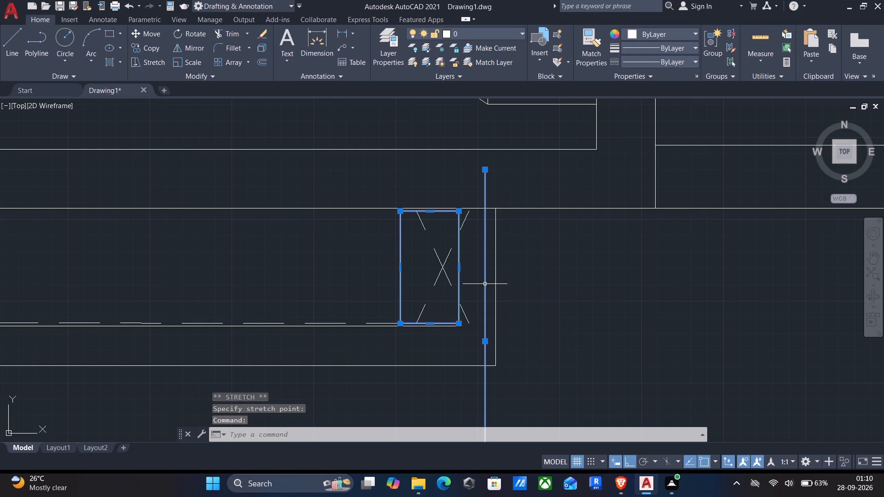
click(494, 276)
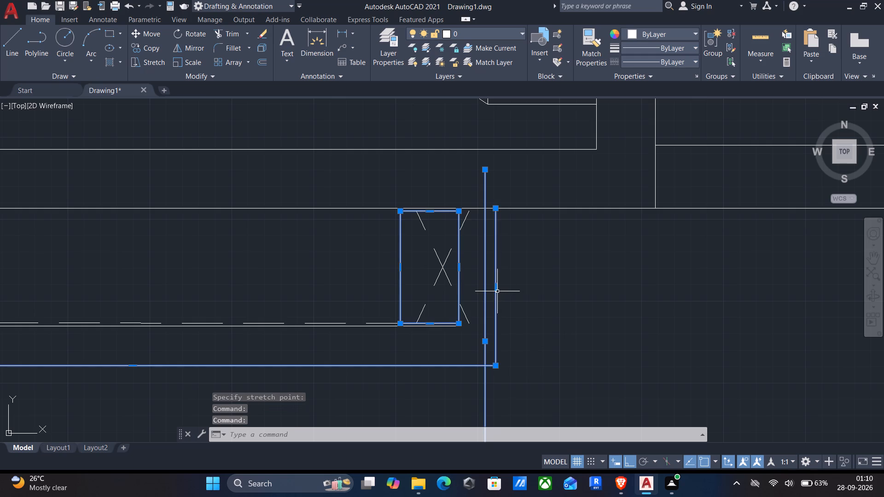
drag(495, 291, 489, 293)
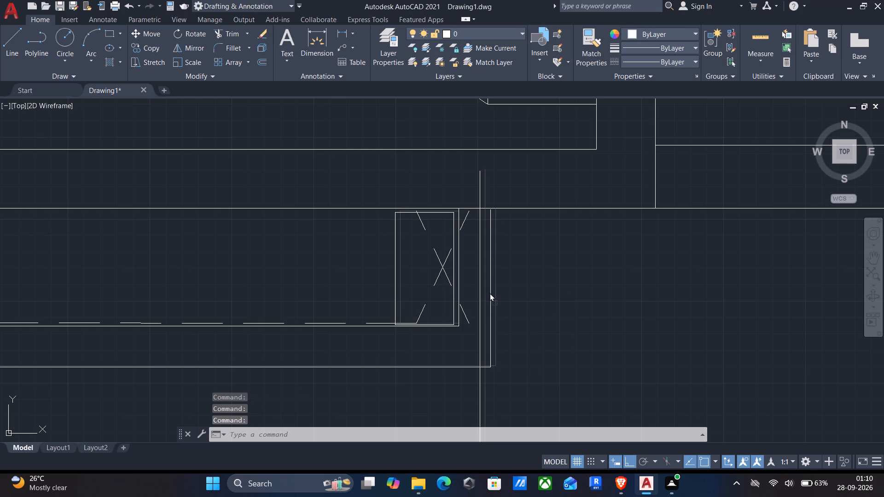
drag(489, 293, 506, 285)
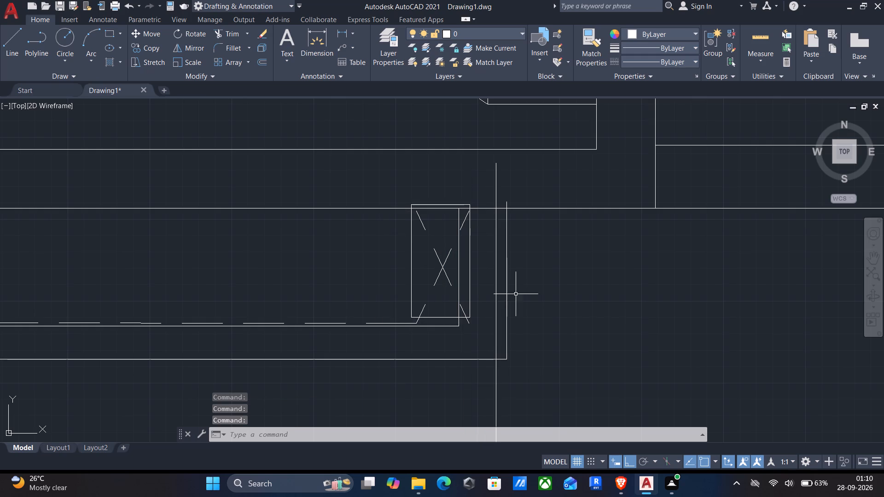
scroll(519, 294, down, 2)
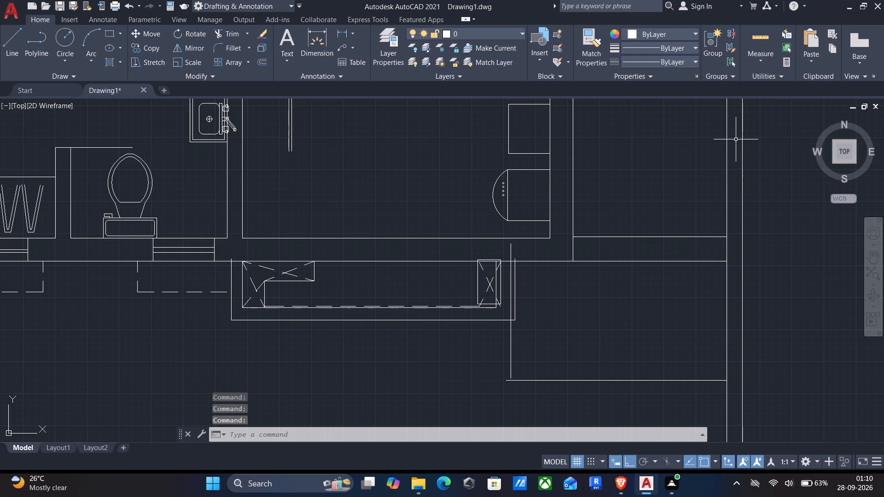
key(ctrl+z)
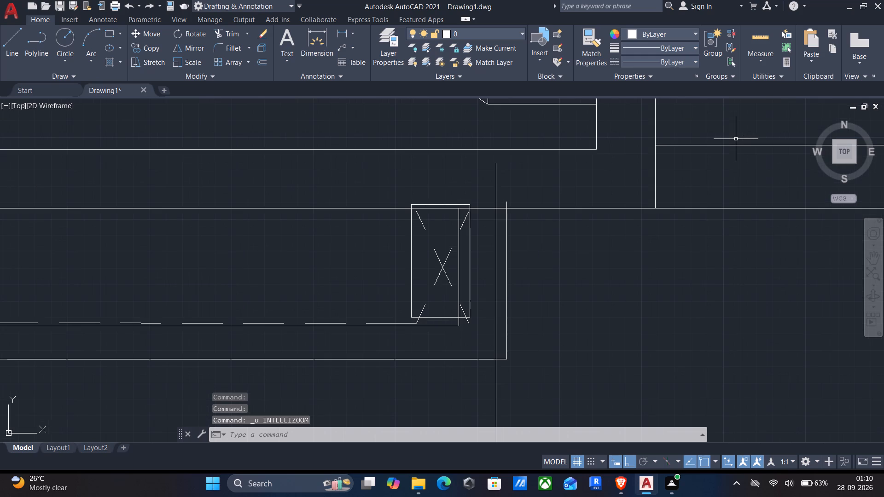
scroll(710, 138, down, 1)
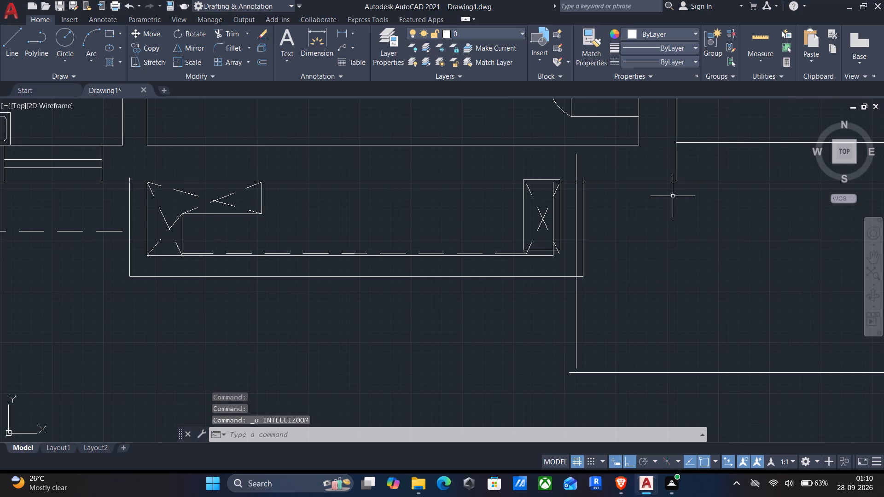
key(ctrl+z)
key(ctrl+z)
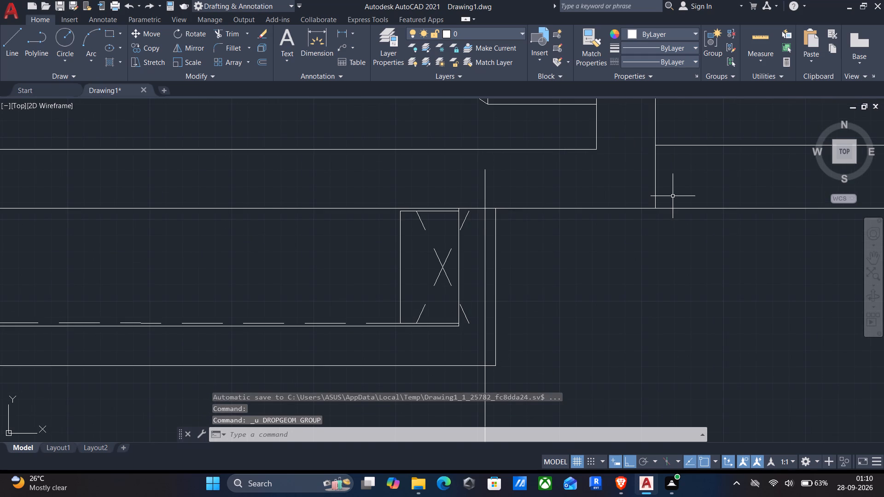
Stretch the east side of the ledge's outer outline about 1.6" west onto the new vertical line.
scroll(667, 285, down, 2)
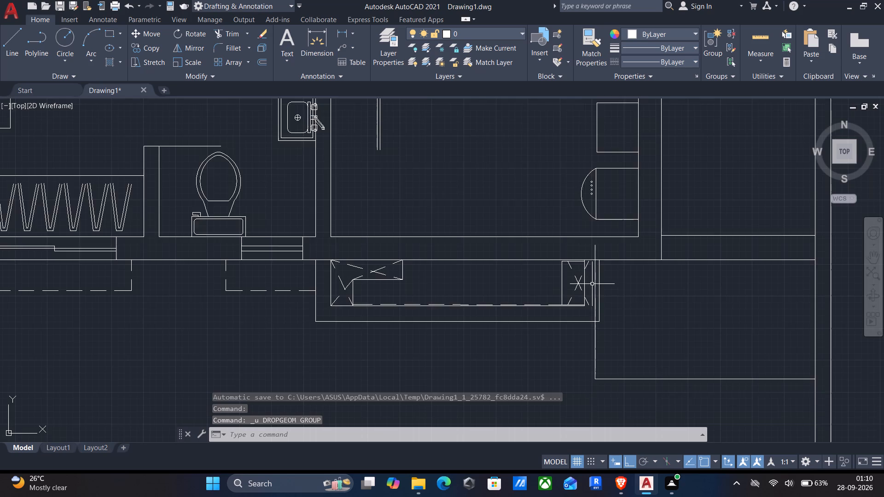
scroll(598, 285, up, 2)
click(597, 290)
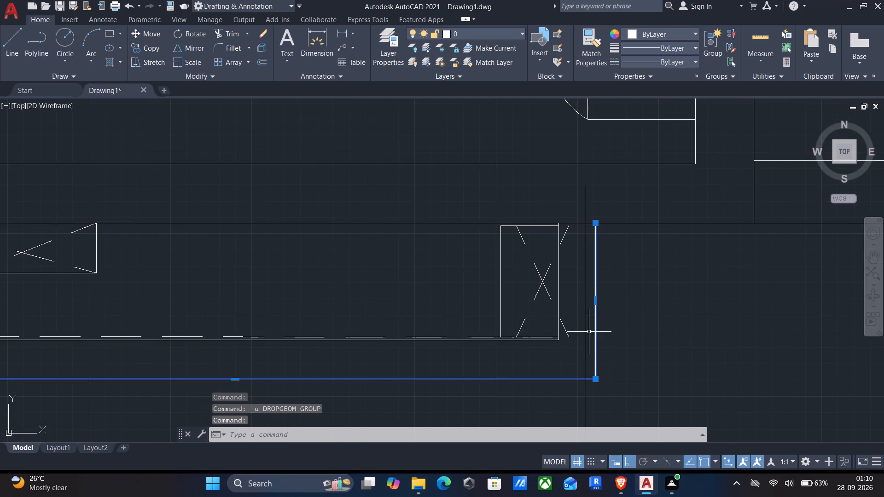
drag(597, 299, 576, 300)
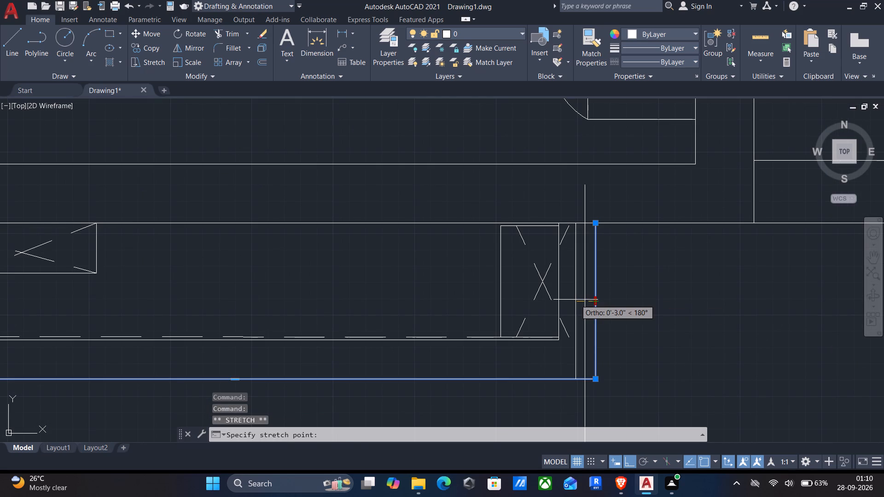
drag(576, 300, 582, 294)
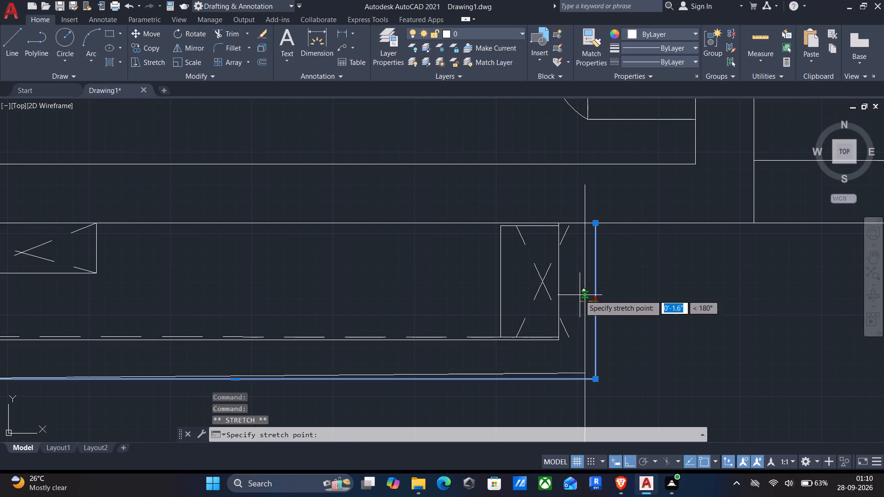
click(582, 293)
scroll(587, 300, down, 1)
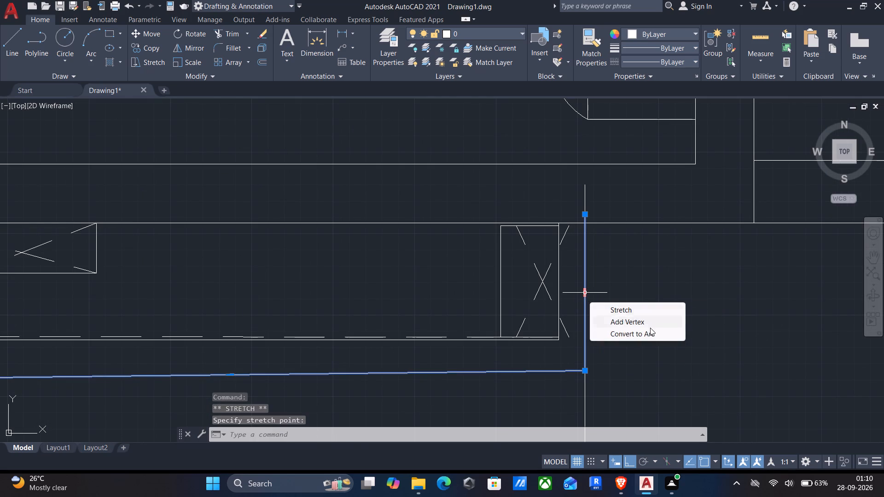
scroll(536, 285, down, 2)
middle_drag(624, 320, 558, 282)
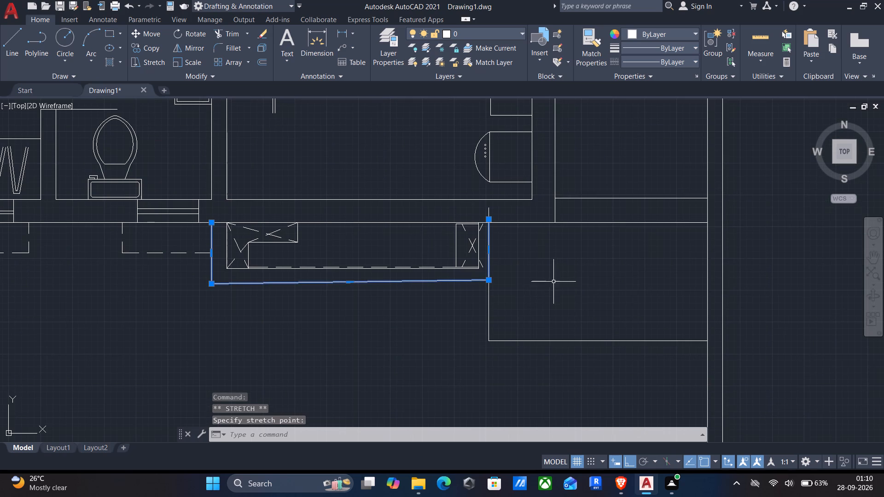
key(Return)
Measure the spacing between the ledge's east side and the new wall's west face using Quick measure.
scroll(528, 260, down, 1)
middle_drag(555, 304, 551, 228)
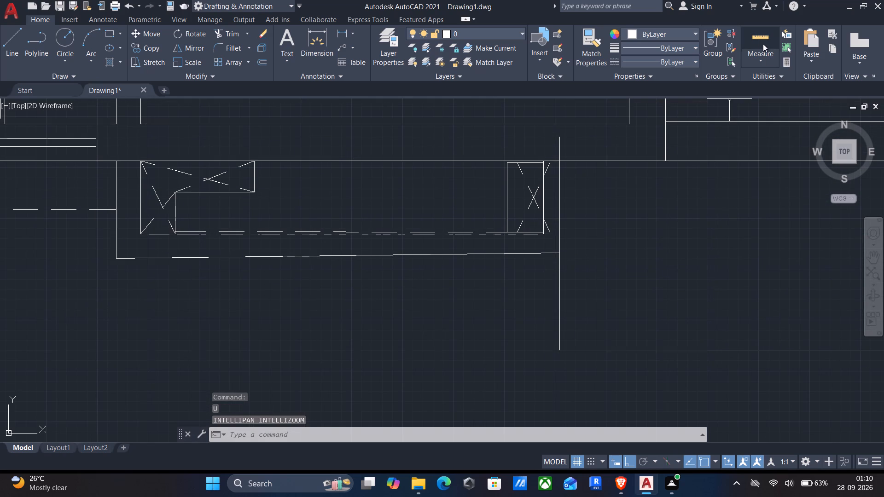
click(759, 39)
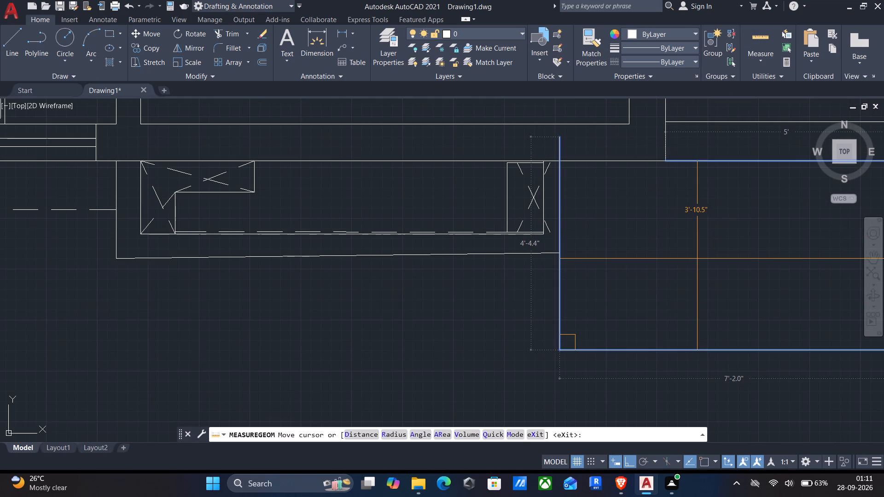
middle_drag(684, 277, 524, 298)
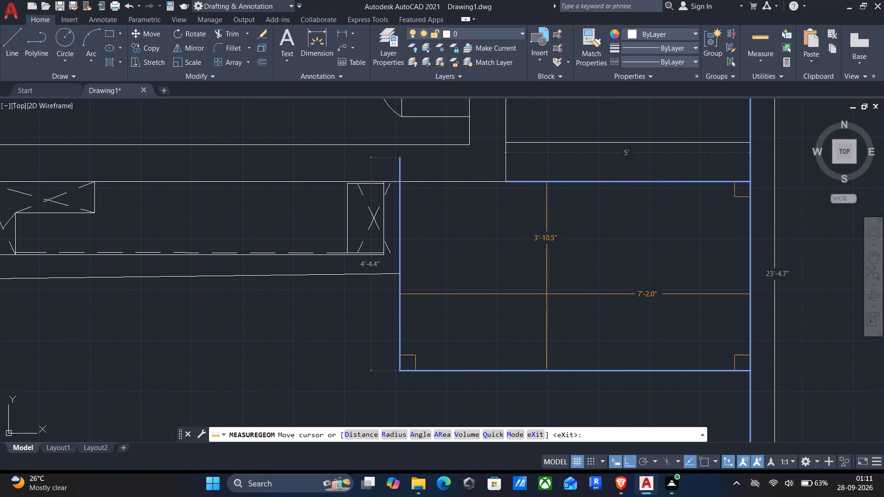
key(Escape)
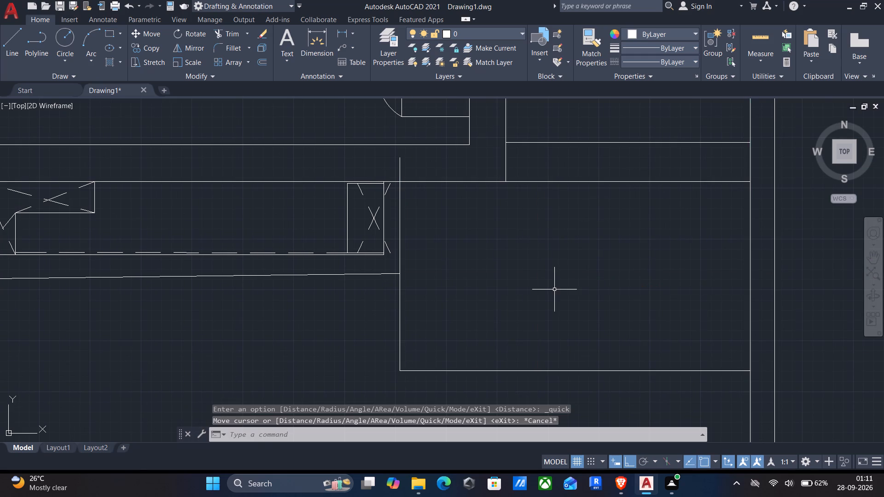
Trim the new vertical line where it projects north past the ledge's top edge.
middle_drag(553, 294, 544, 283)
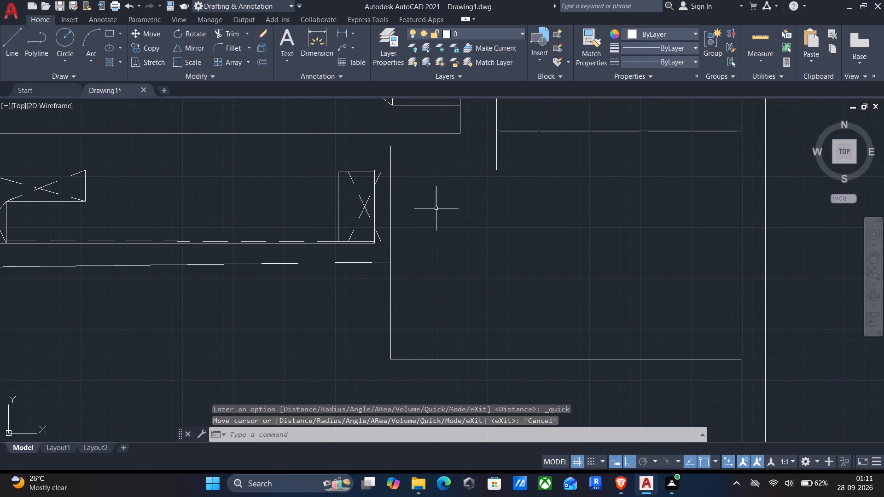
text(tr)
key(Return)
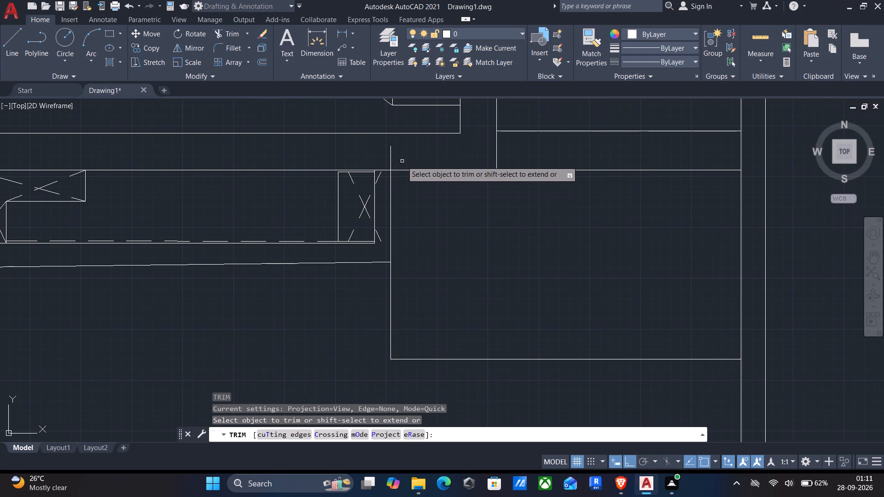
drag(401, 158, 338, 158)
Trim away all pieces of the old dashed diagonals in and beside the ledge's east box.
scroll(356, 211, up, 1)
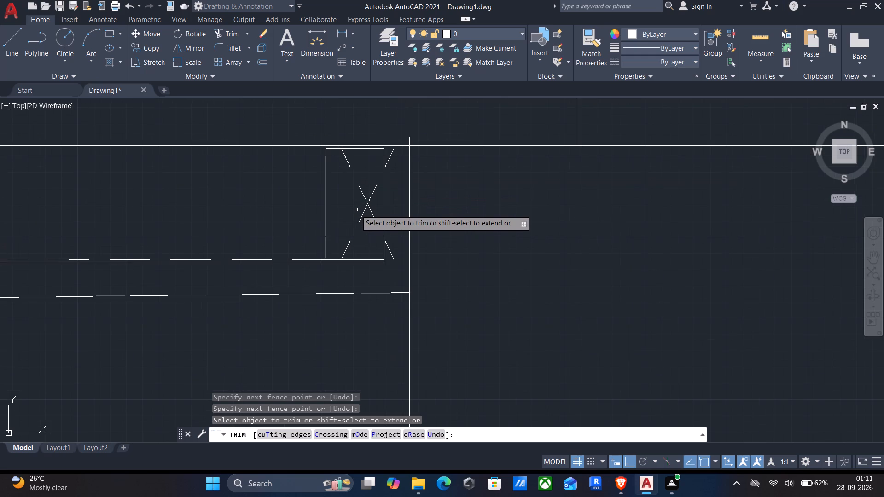
click(361, 187)
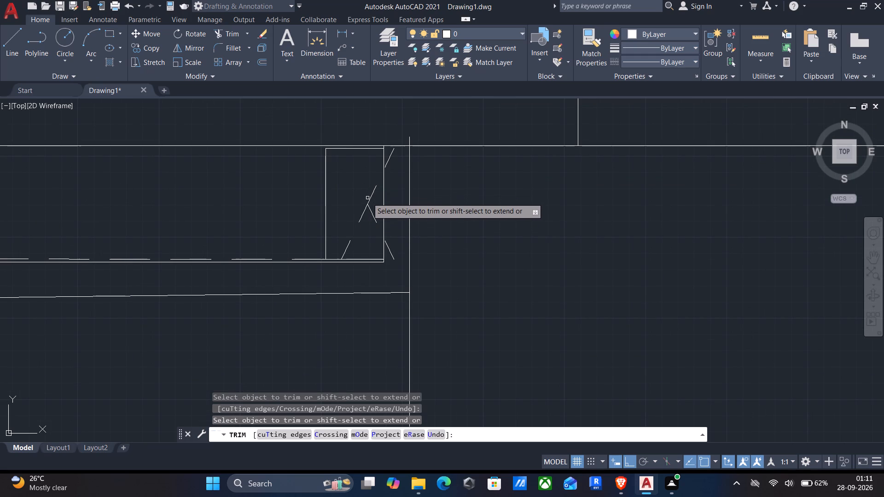
click(367, 198)
click(361, 235)
drag(370, 221, 375, 208)
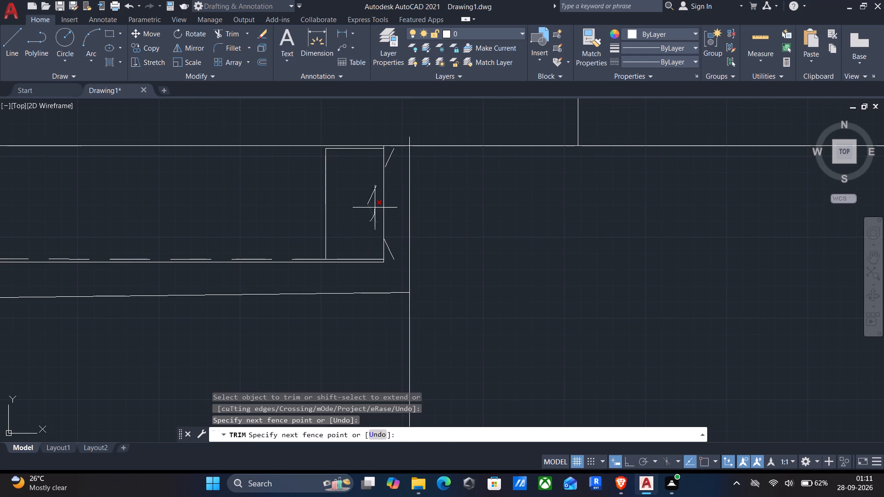
drag(375, 208, 354, 185)
click(389, 160)
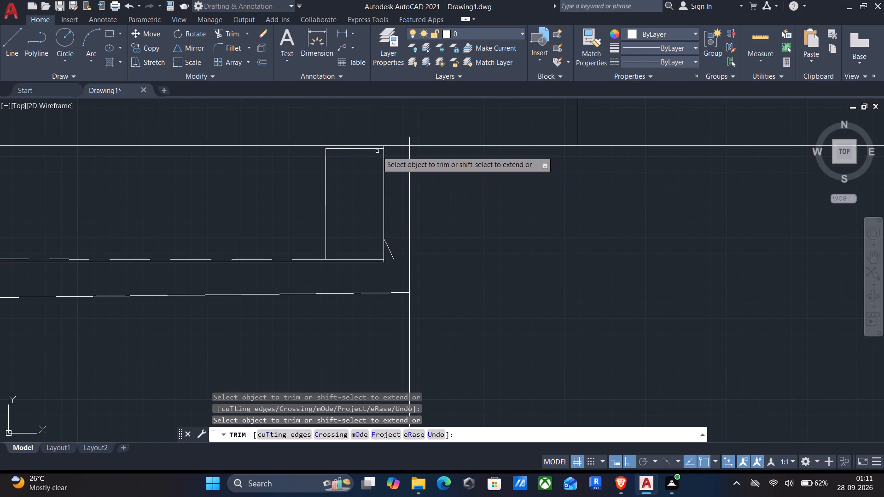
click(391, 255)
key(Escape)
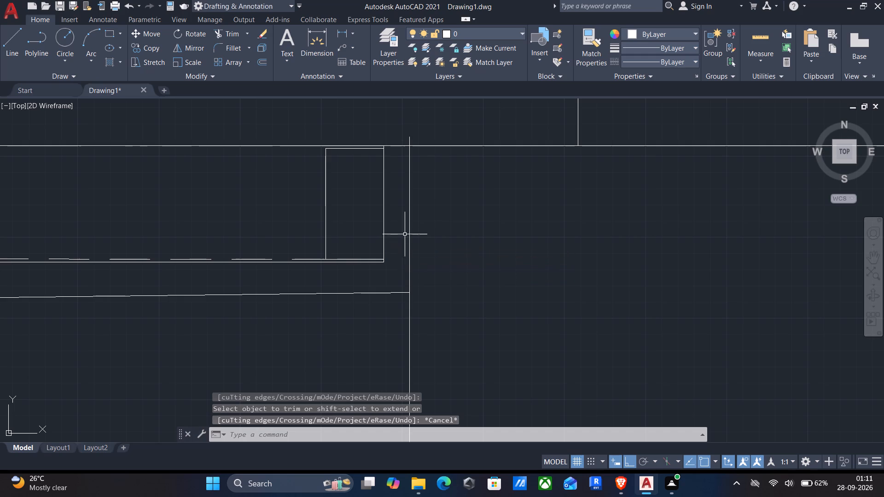
Set the linetype to HIDDEN and, with ortho off, draw two corner-to-corner diagonals across the ledge's east box.
click(634, 60)
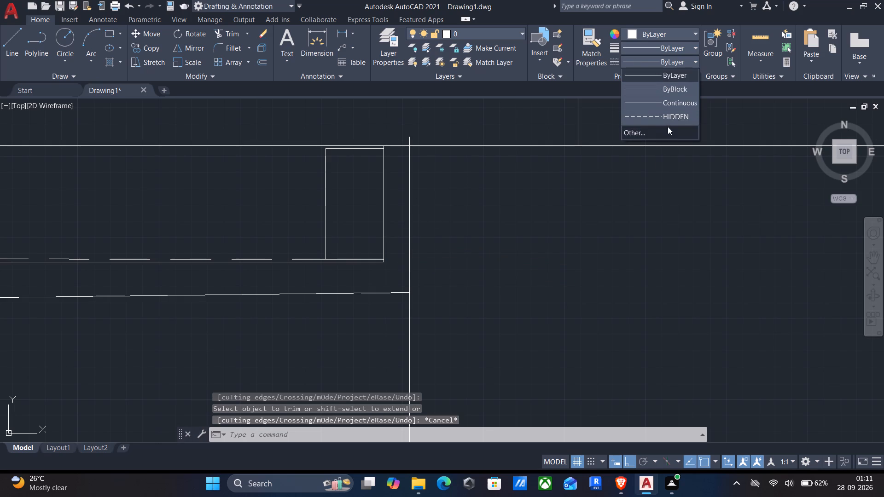
click(665, 116)
key(l)
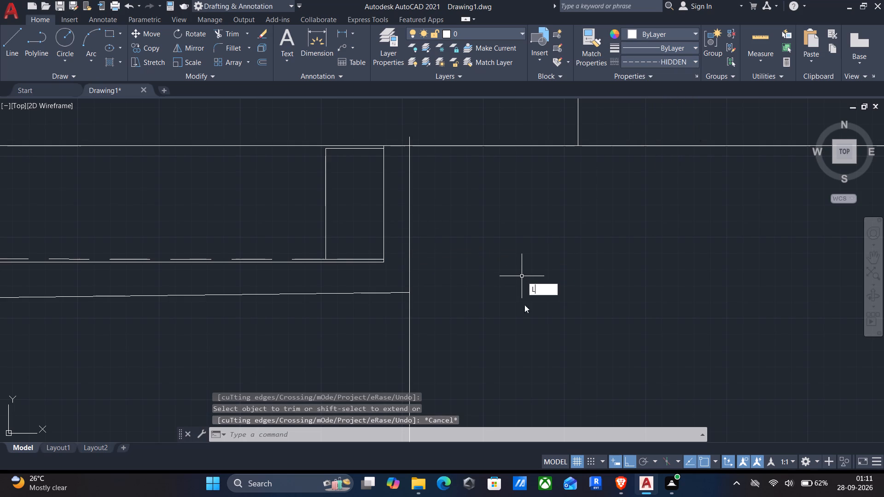
key(Return)
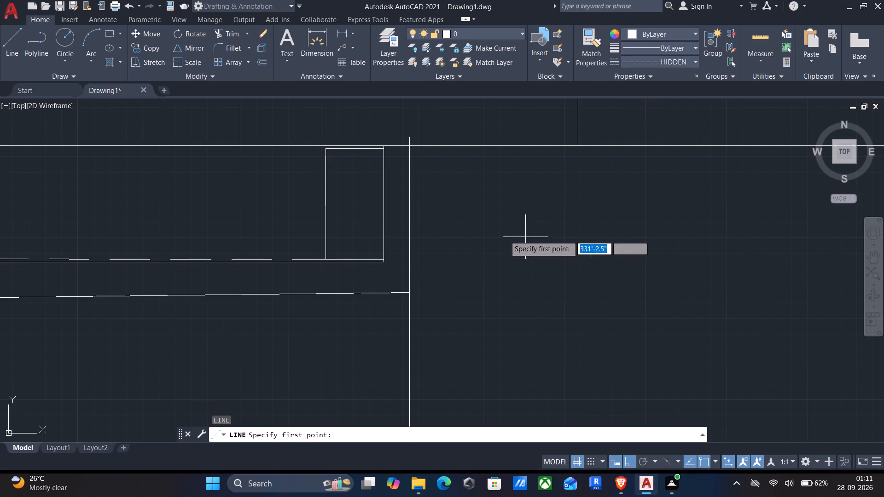
click(628, 458)
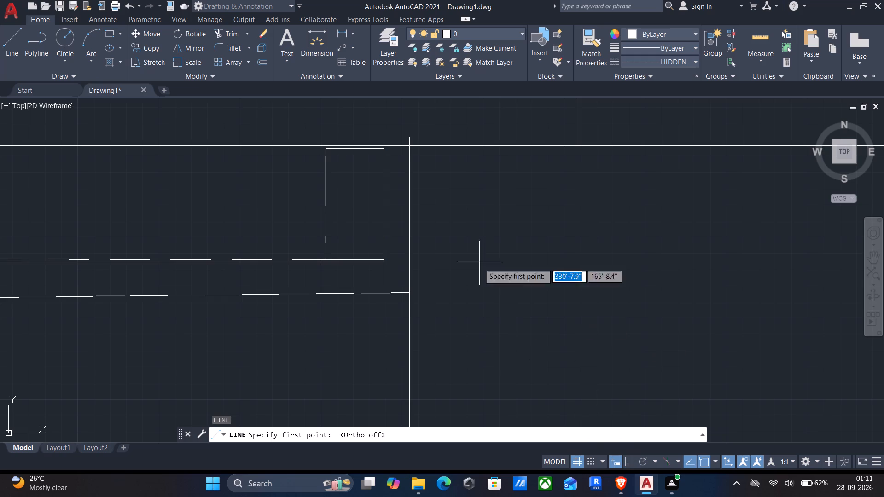
click(325, 148)
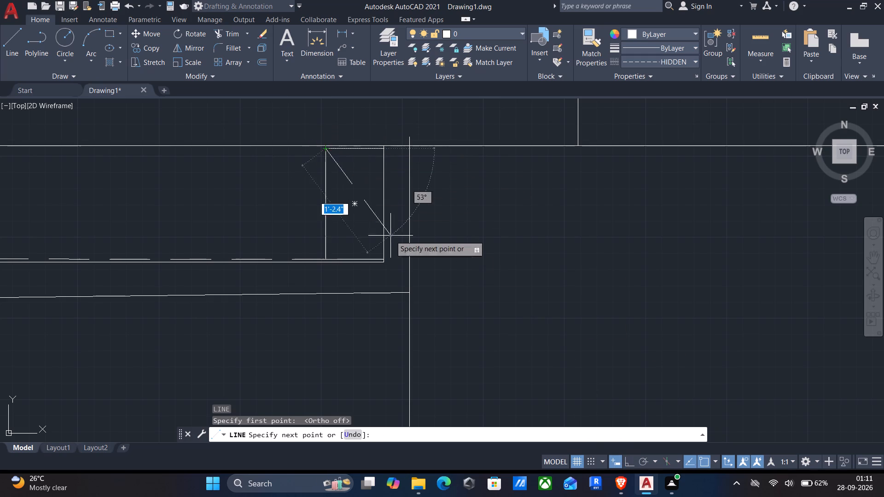
scroll(396, 262, up, 2)
click(361, 257)
key(Return)
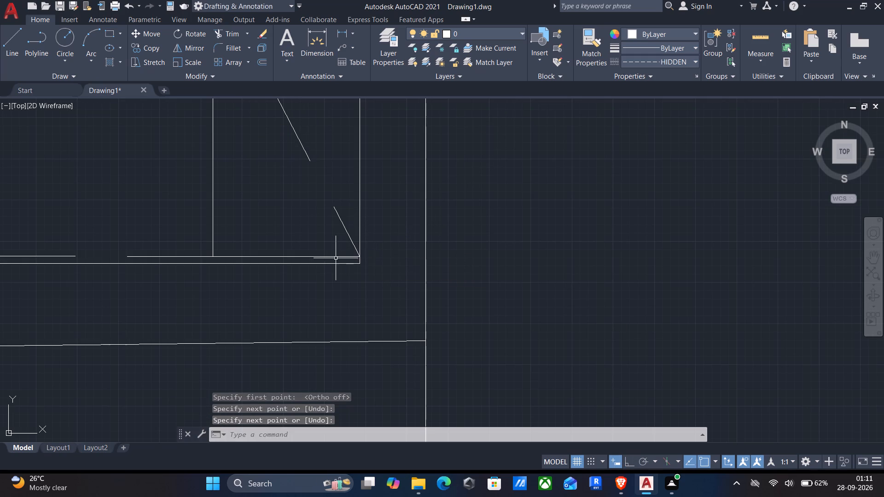
key(Return)
click(214, 254)
middle_drag(258, 172, 238, 288)
scroll(238, 288, down, 1)
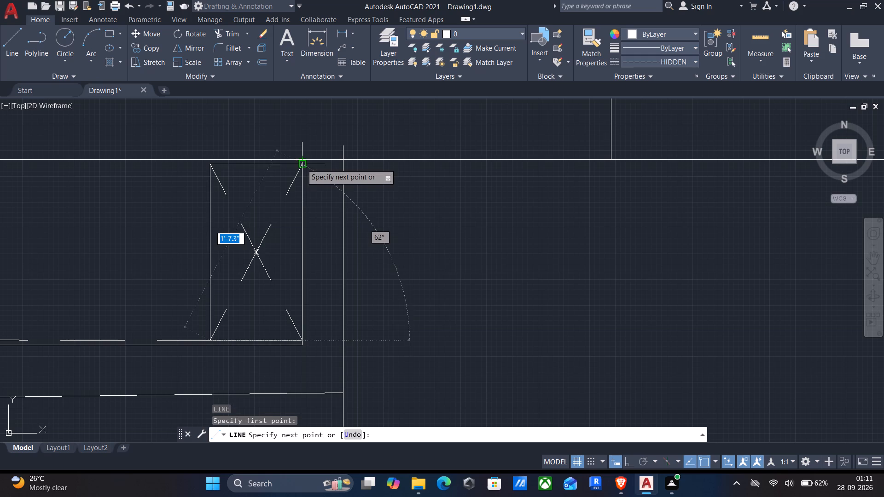
click(302, 164)
key(Return)
Trim the short stub of the ledge's outer outline that projects north of its top edge at the east side.
scroll(308, 206, down, 2)
middle_drag(304, 235, 387, 162)
scroll(394, 107, up, 1)
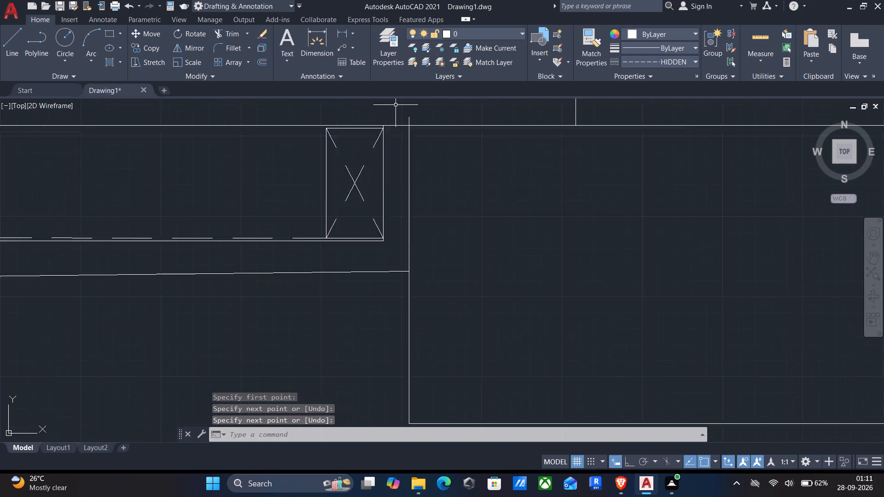
scroll(396, 105, up, 1)
text(tr)
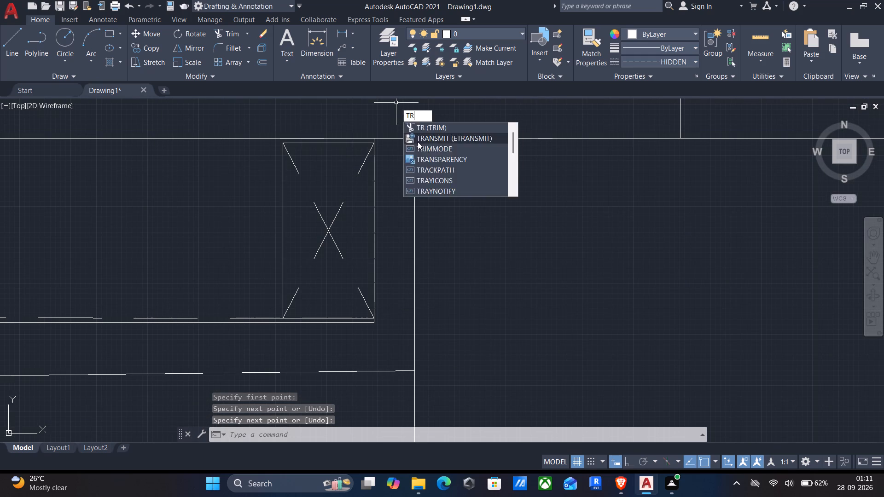
key(Return)
scroll(419, 136, up, 2)
drag(420, 129, 356, 123)
scroll(349, 126, down, 3)
middle_drag(345, 226, 395, 156)
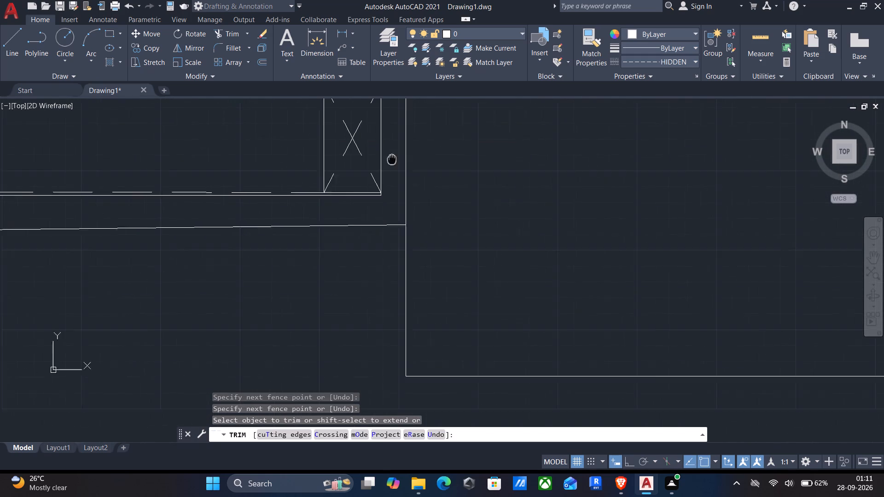
middle_drag(395, 156, 399, 150)
key(Return)
scroll(471, 287, down, 2)
middle_drag(471, 288, 417, 246)
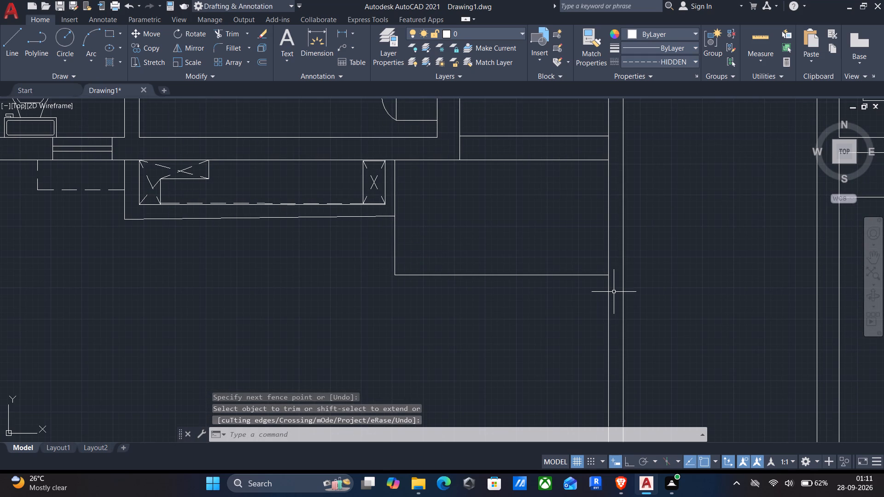
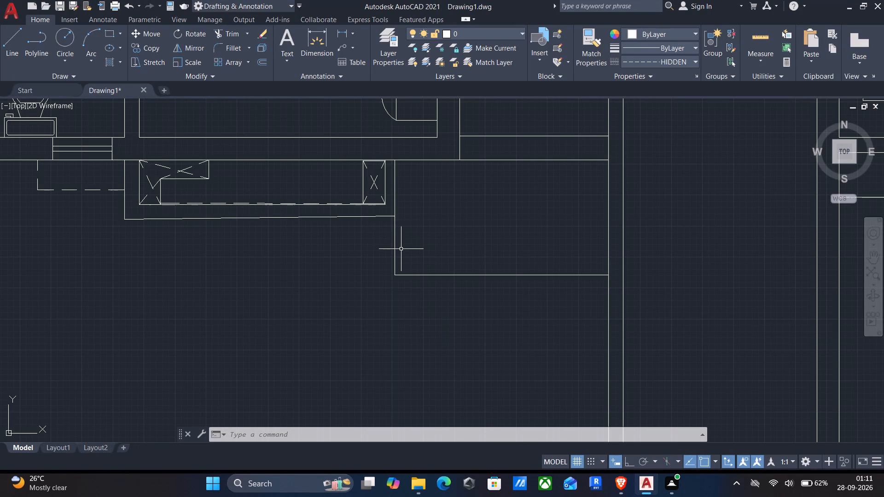
Offset the vertical line bordering the ledge's east side 6" to the west.
key(o)
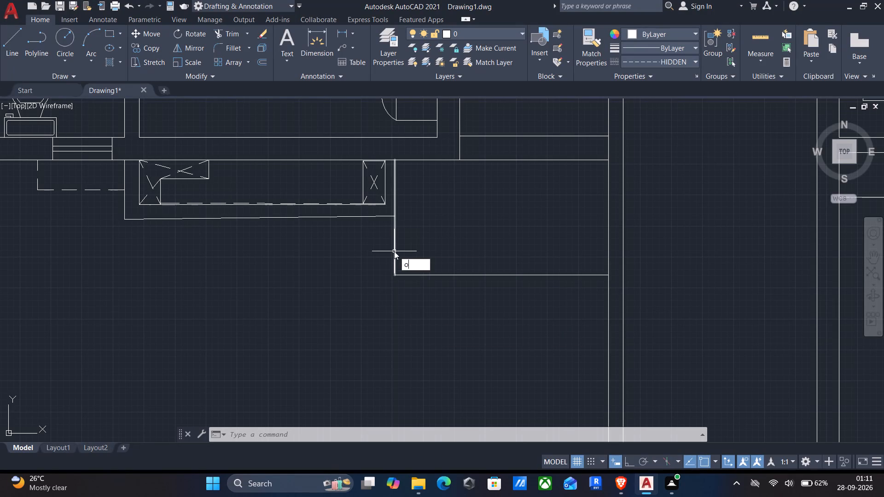
key(Return)
click(394, 252)
click(379, 258)
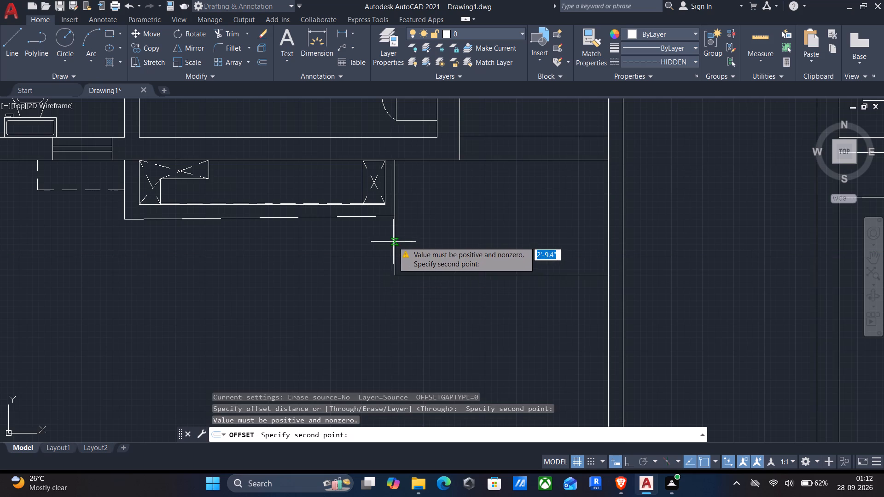
drag(343, 255, 339, 257)
click(454, 262)
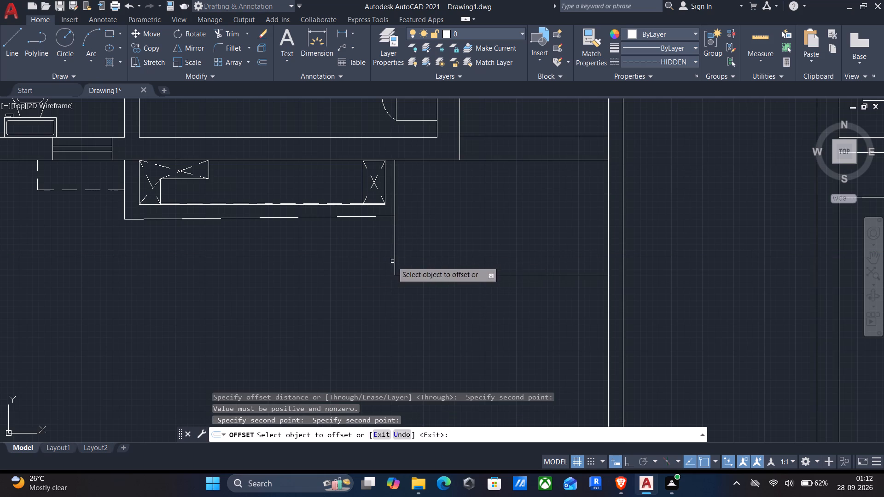
click(396, 255)
key(6)
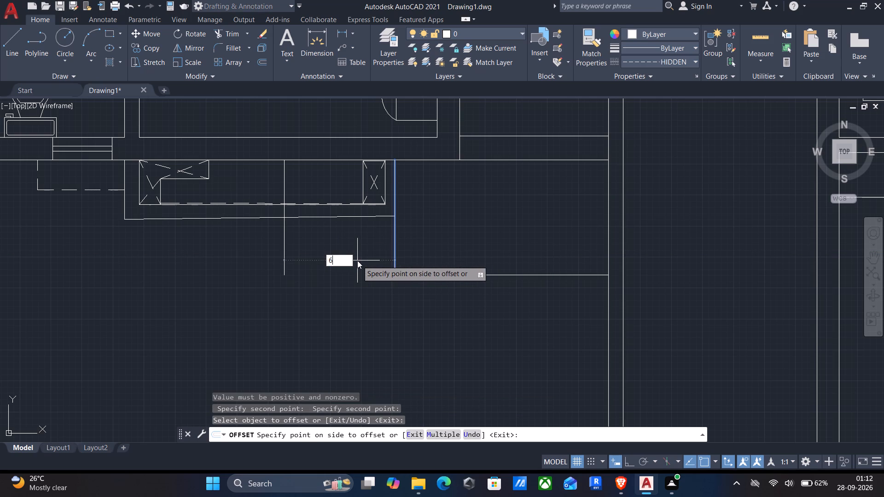
key(shift+quotedbl)
key(Return)
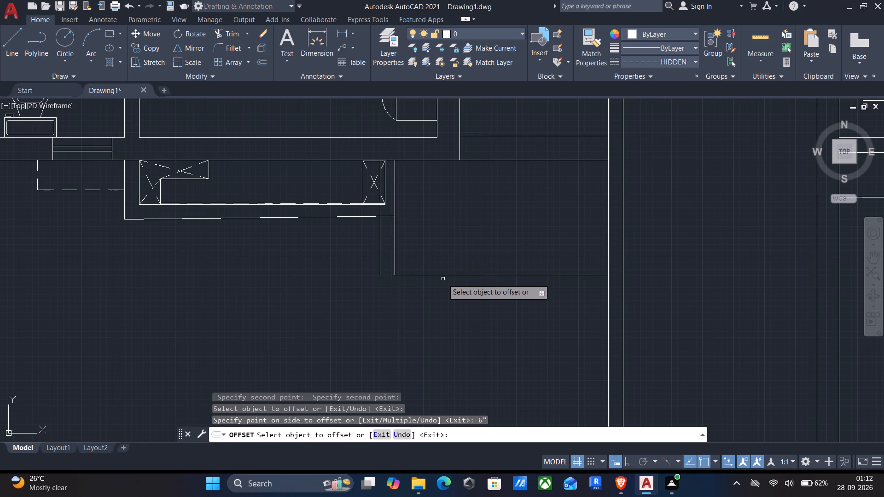
Offset the horizontal line closing the south of the space between the units 6" to the south.
click(436, 277)
text(6")
key(Return)
middle_drag(408, 346, 419, 270)
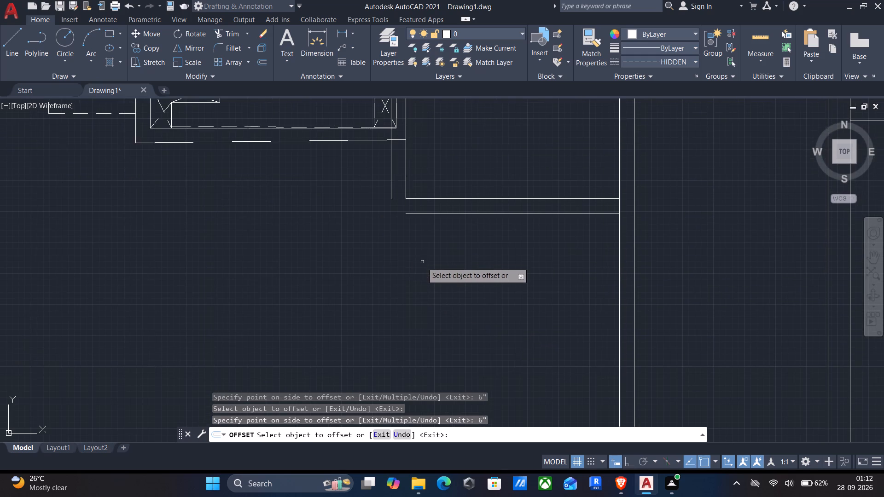
middle_drag(422, 269, 406, 324)
scroll(409, 330, down, 1)
key(Return)
Stretch the east edge of the ledge's inner outline west to the new vertical offset line.
scroll(387, 220, up, 2)
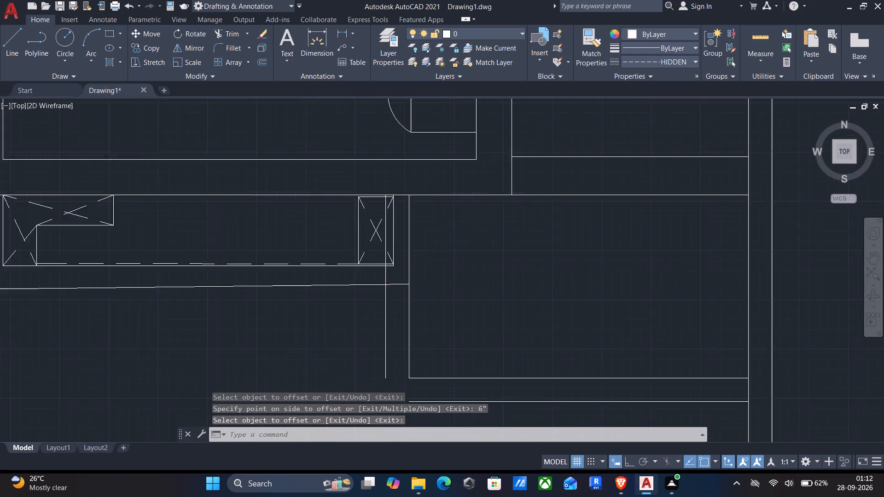
scroll(387, 220, up, 3)
click(398, 232)
scroll(398, 232, up, 1)
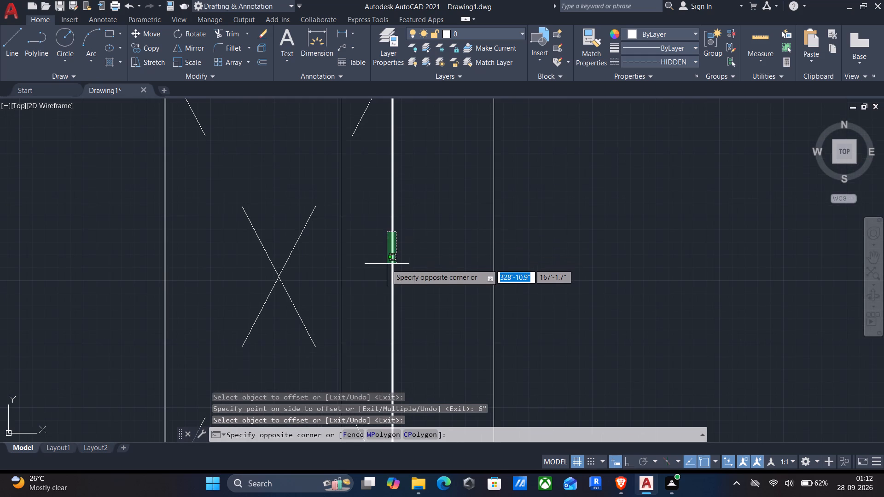
click(385, 265)
drag(394, 276, 364, 281)
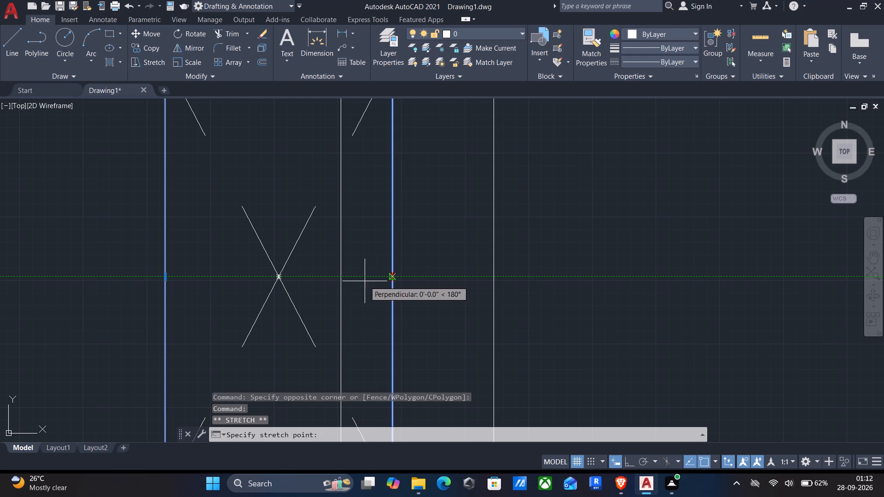
drag(364, 281, 342, 278)
click(342, 278)
scroll(345, 285, down, 2)
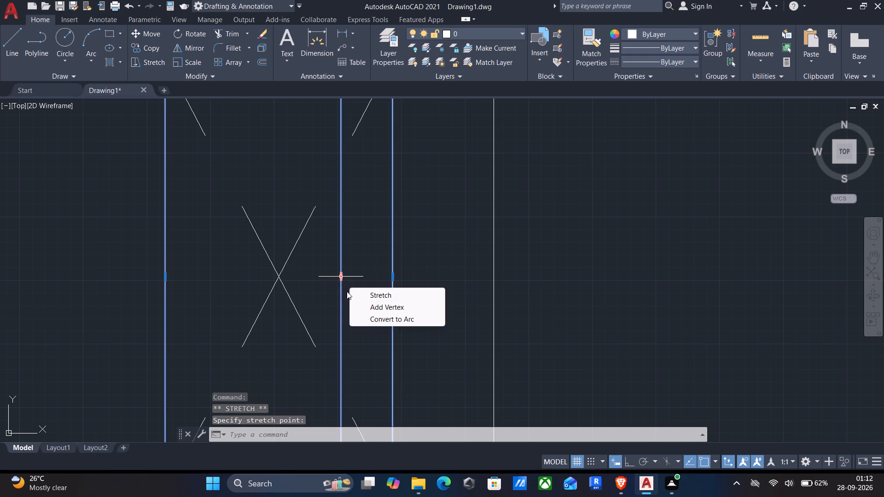
scroll(338, 289, down, 2)
click(330, 292)
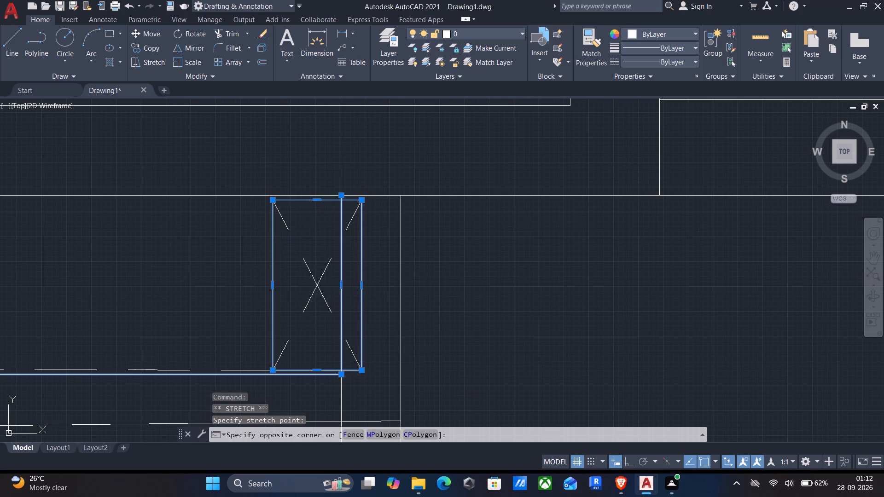
key(Escape)
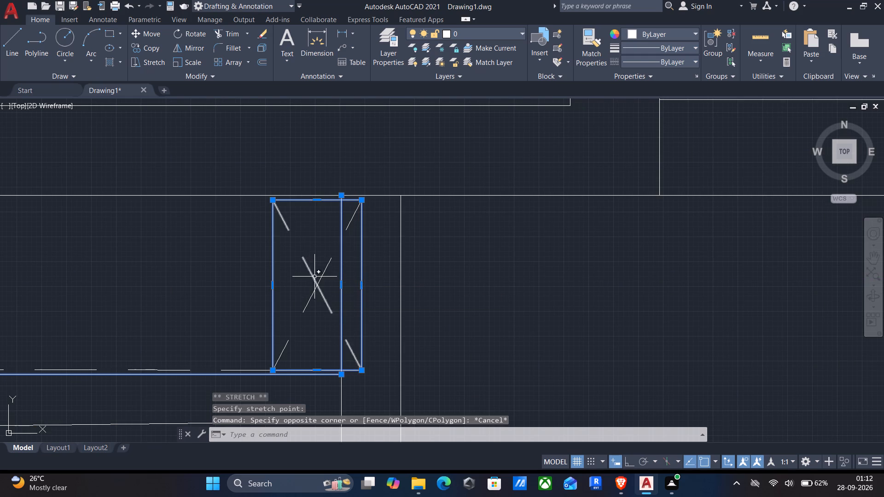
key(Escape)
Delete both dashed diagonals from the ledge's east box.
click(322, 282)
click(288, 268)
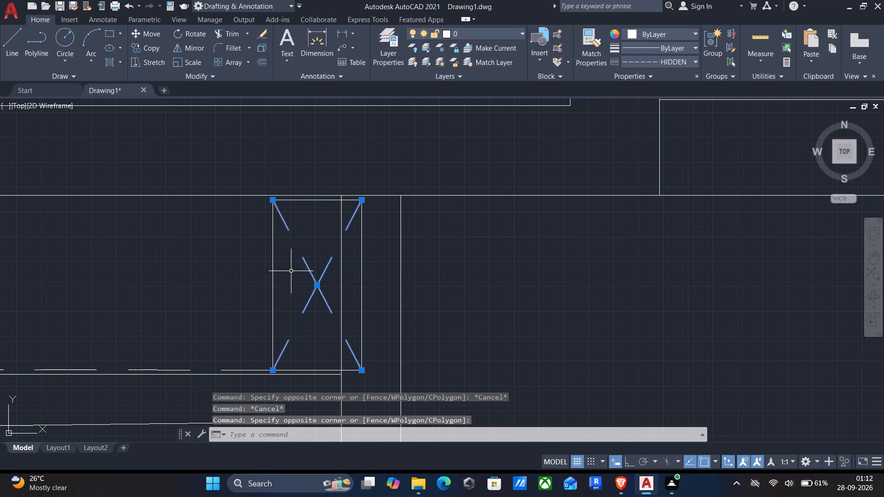
key(Delete)
Stretch the ledge's east box so its east edge meets the new offset line and its west edge moves farther west.
middle_drag(304, 300, 341, 211)
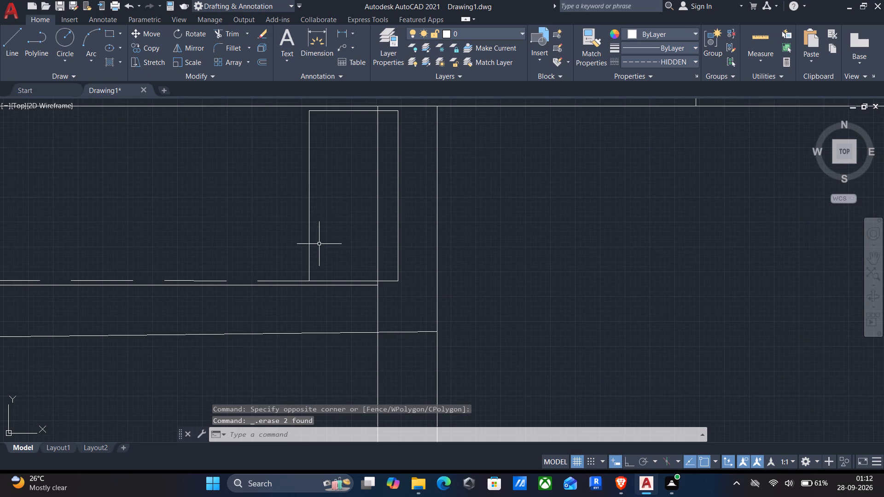
click(398, 206)
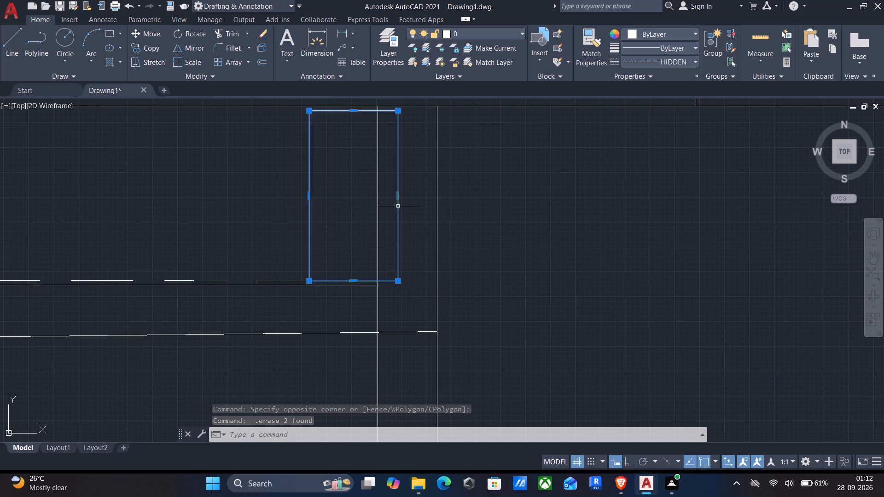
click(396, 197)
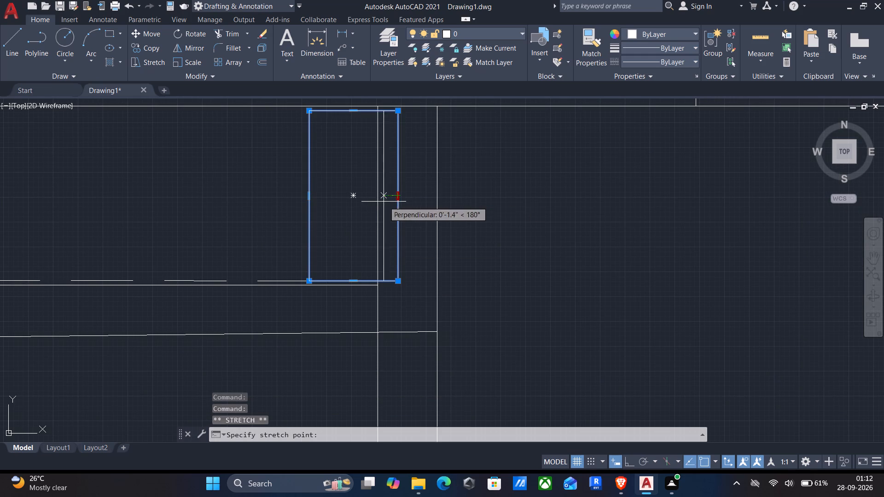
click(378, 201)
scroll(369, 217, down, 1)
middle_drag(367, 227, 378, 226)
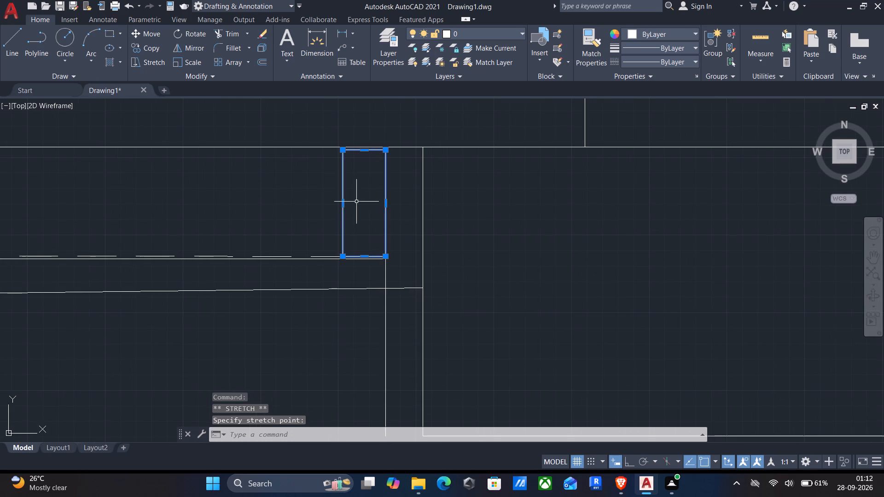
click(344, 205)
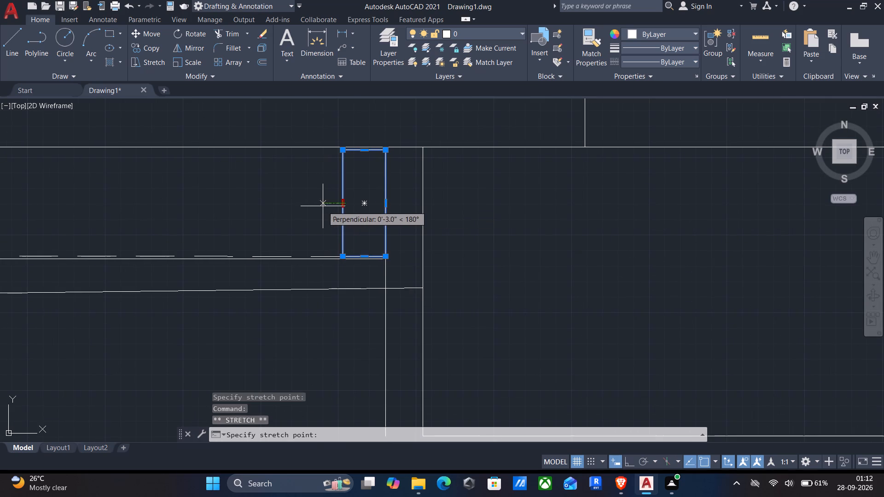
click(311, 208)
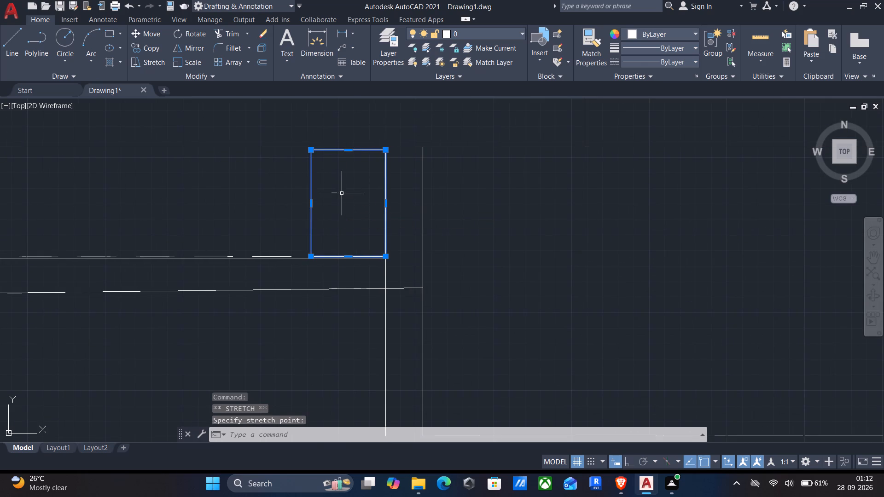
key(Escape)
Explode the ledge's outer outline and delete its slanted south line.
scroll(258, 297, down, 1)
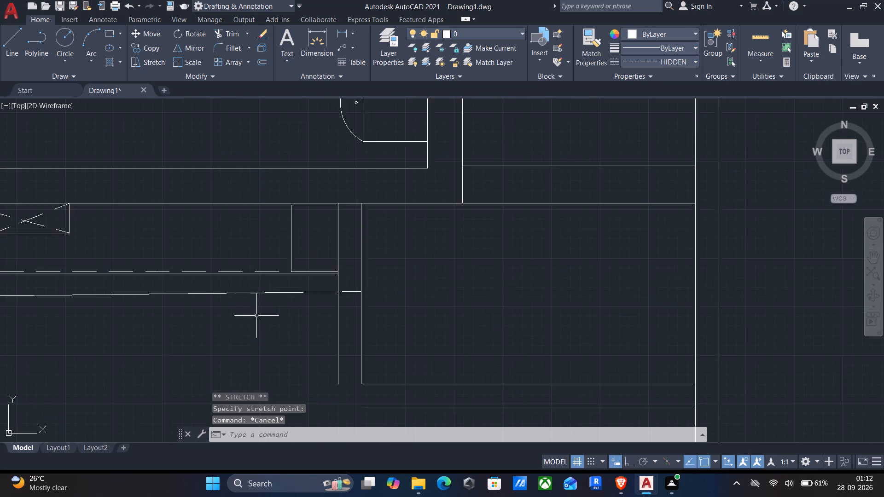
middle_drag(256, 319, 400, 258)
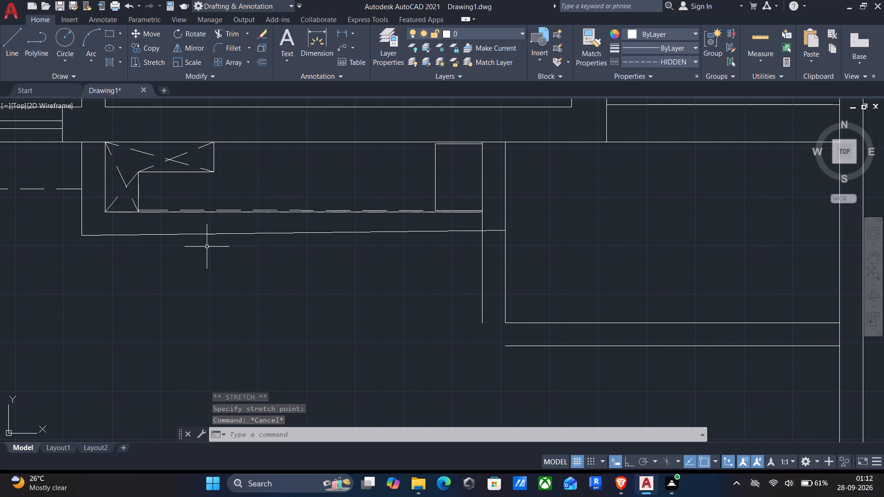
click(209, 234)
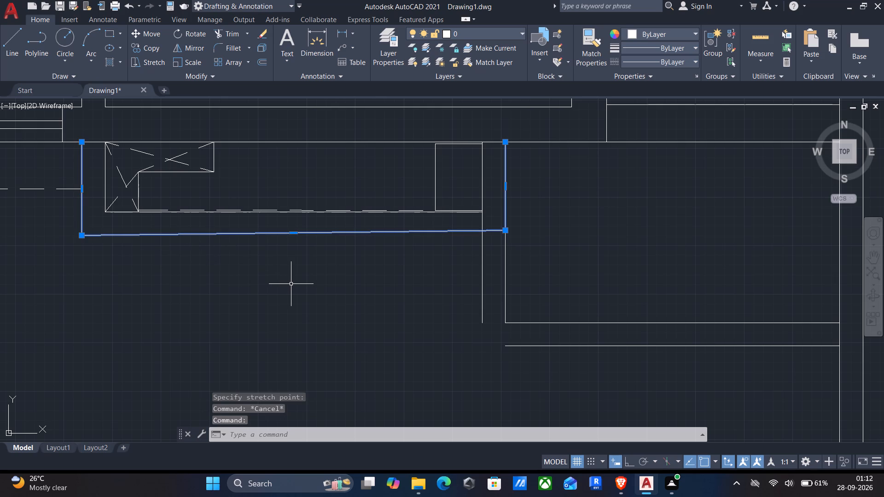
key(x)
key(Return)
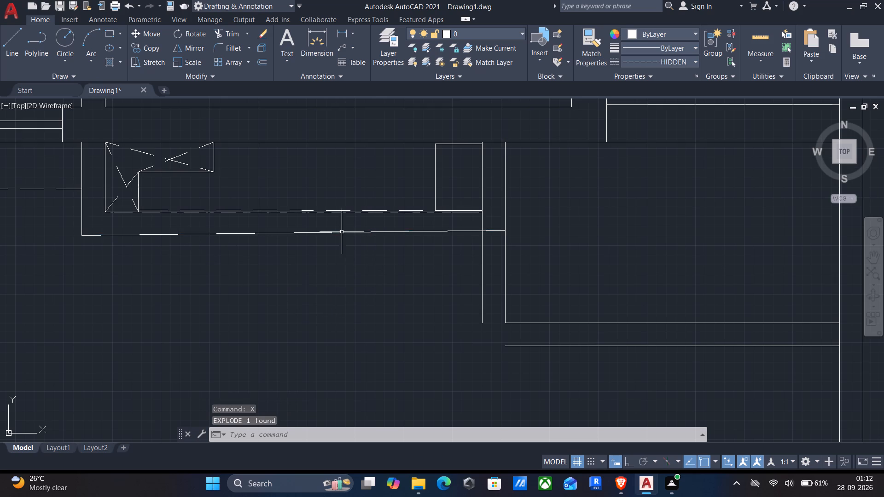
click(321, 233)
key(Delete)
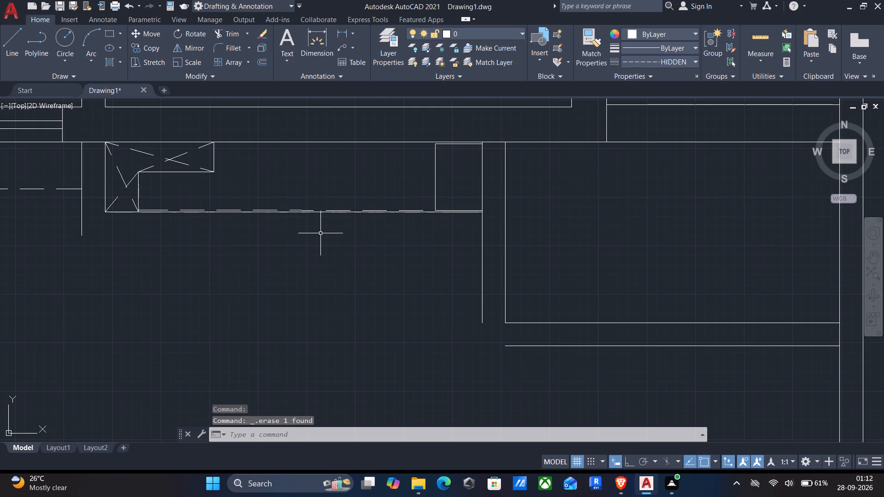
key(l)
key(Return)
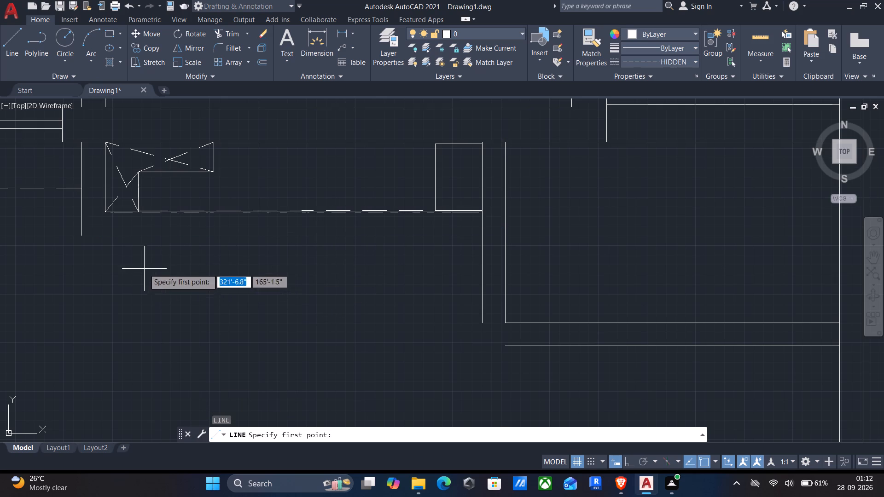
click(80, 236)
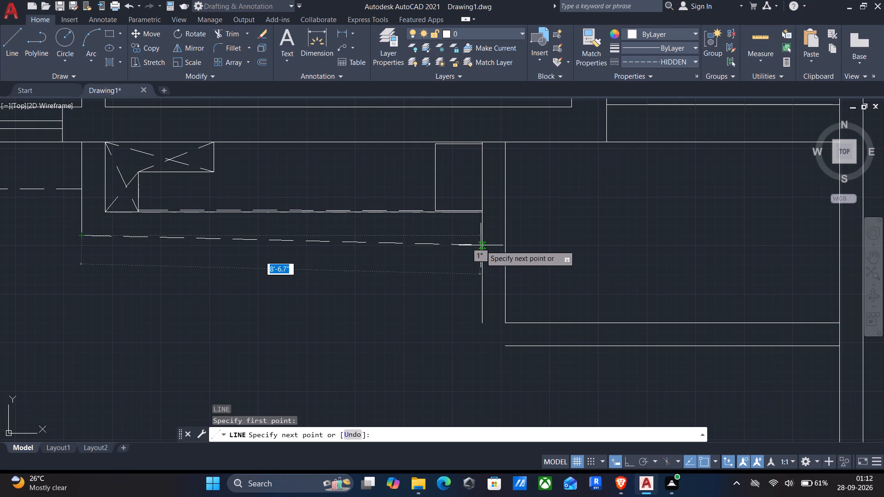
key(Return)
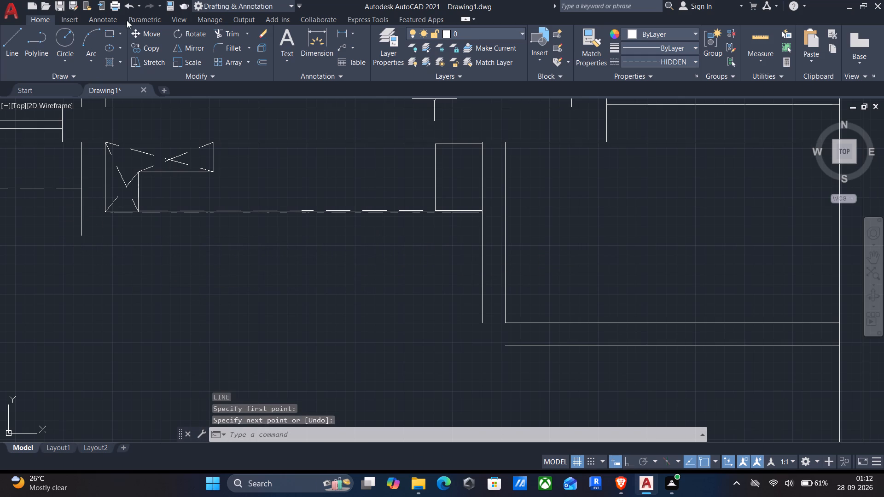
Set the linetype to ByLayer and, with ortho on, draw the ledge's horizontal south line about 8'7" long, ending at the new vertical wall line.
click(654, 64)
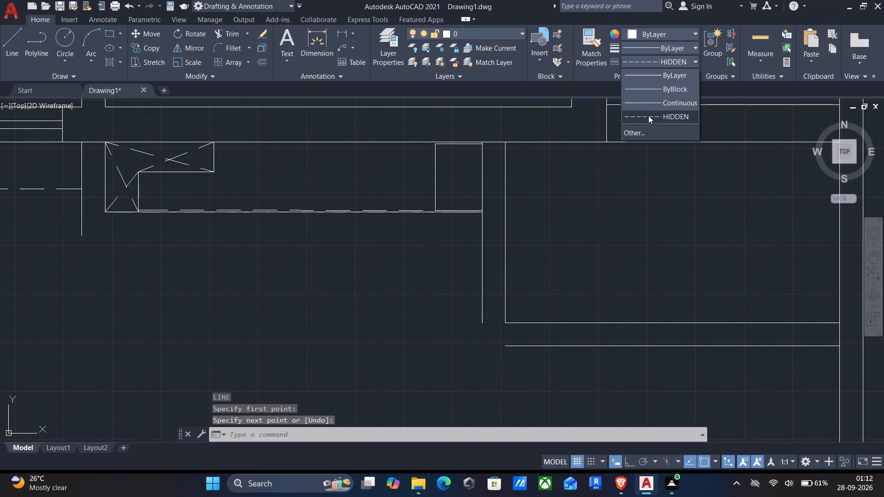
click(660, 71)
key(l)
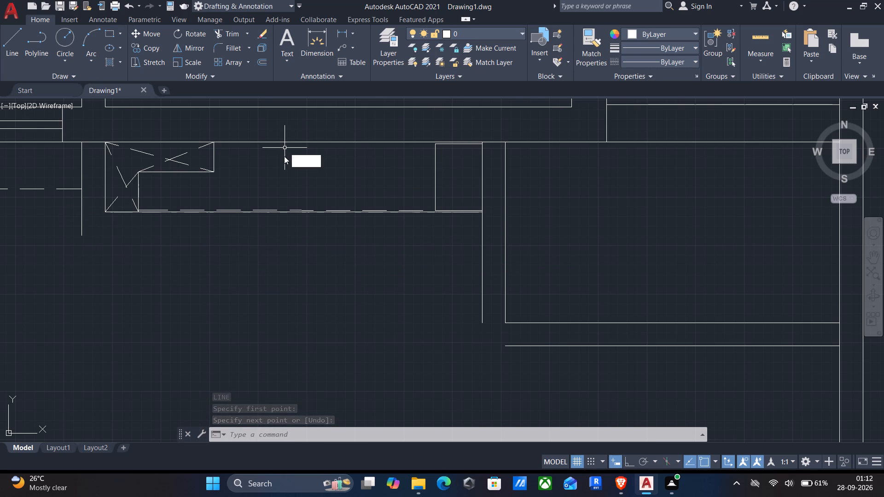
key(Return)
click(78, 236)
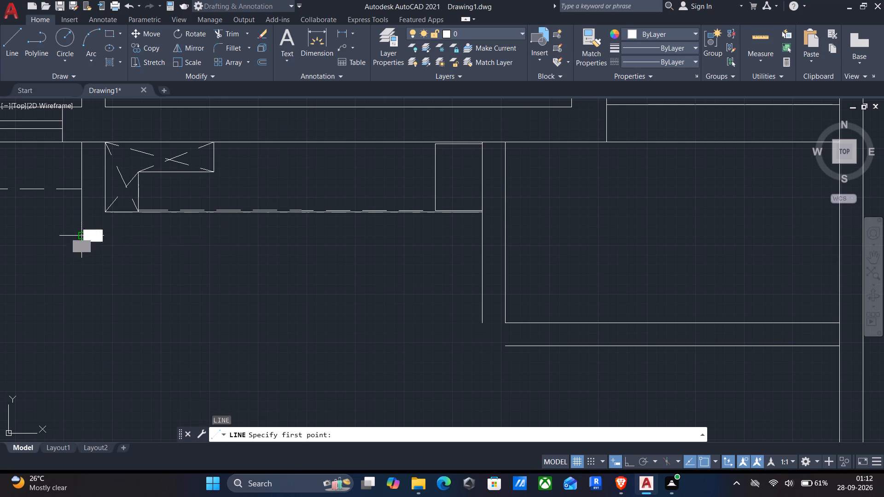
click(626, 462)
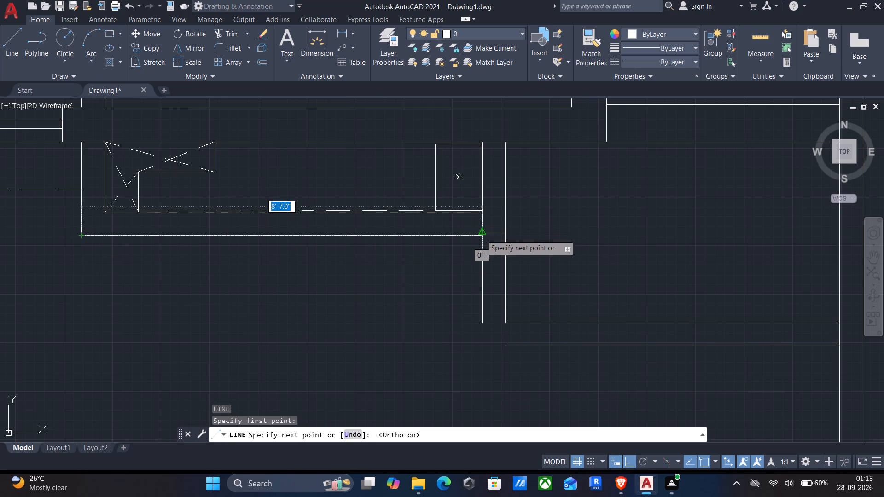
scroll(481, 246, up, 2)
click(483, 233)
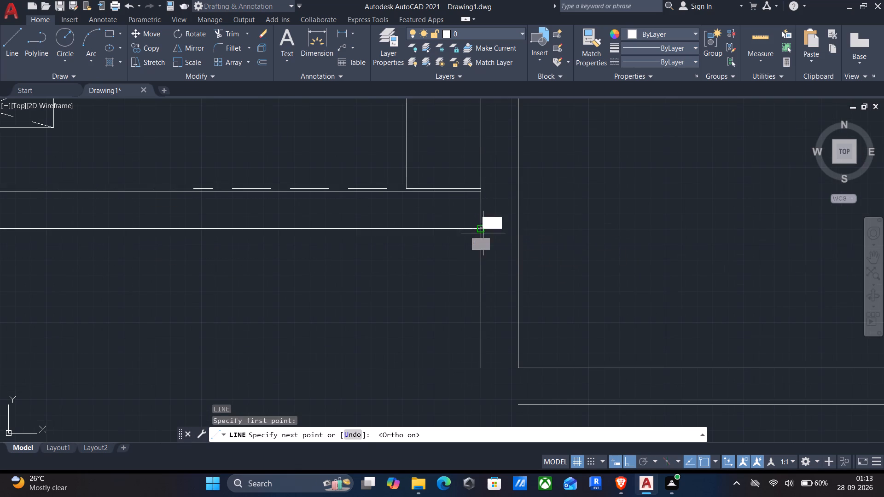
key(Return)
Fillet the new vertical wall's west line and the new horizontal wall's south line into a square outer corner.
scroll(481, 241, down, 2)
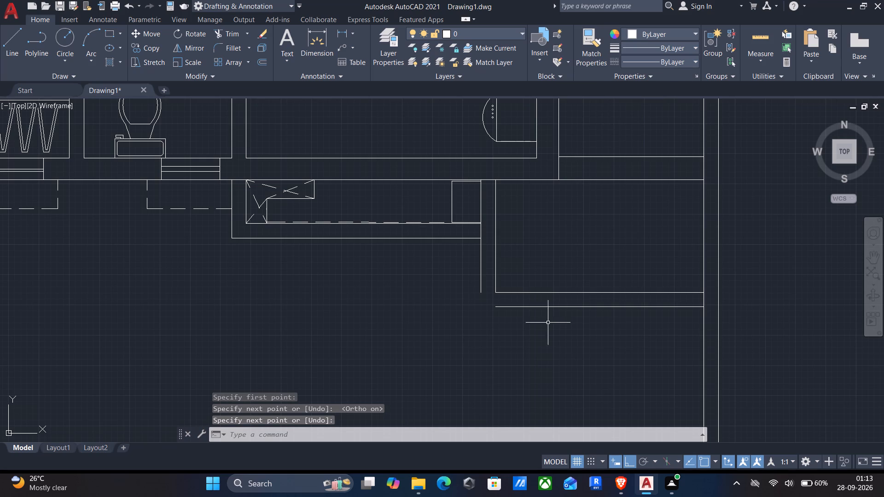
key(f)
key(Return)
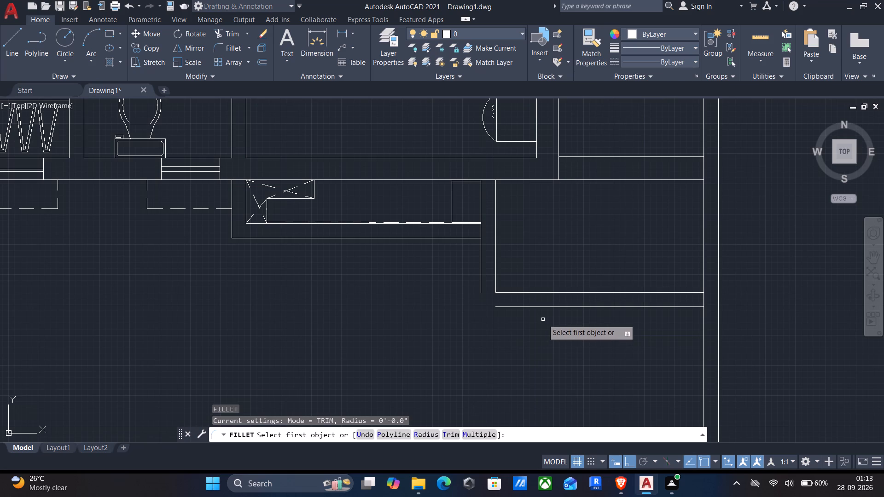
click(528, 310)
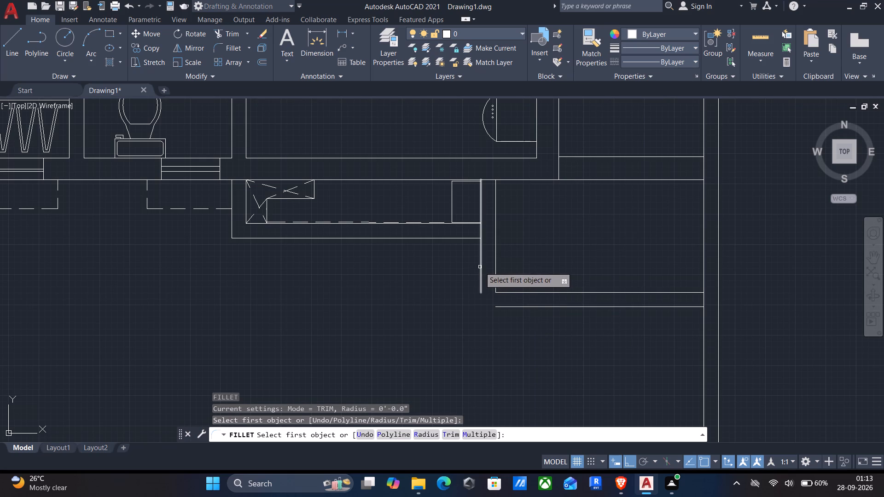
click(480, 267)
scroll(481, 267, down, 1)
click(527, 293)
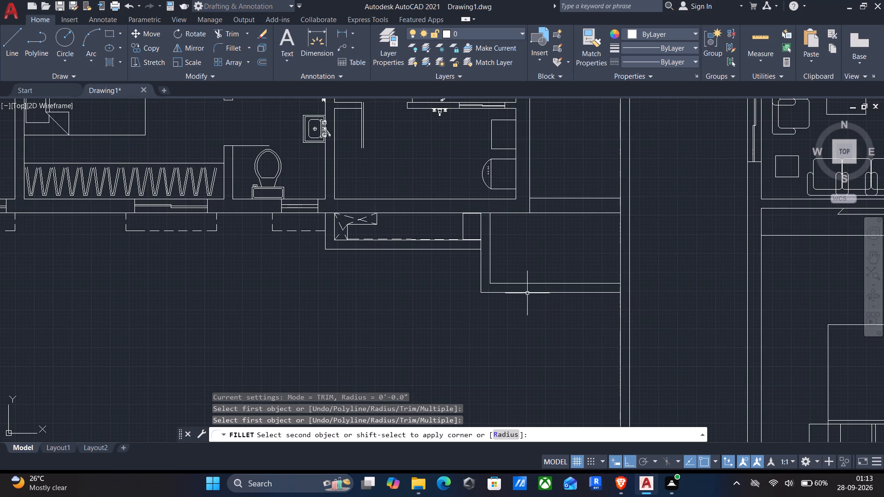
middle_drag(496, 318, 508, 302)
middle_drag(492, 324, 517, 279)
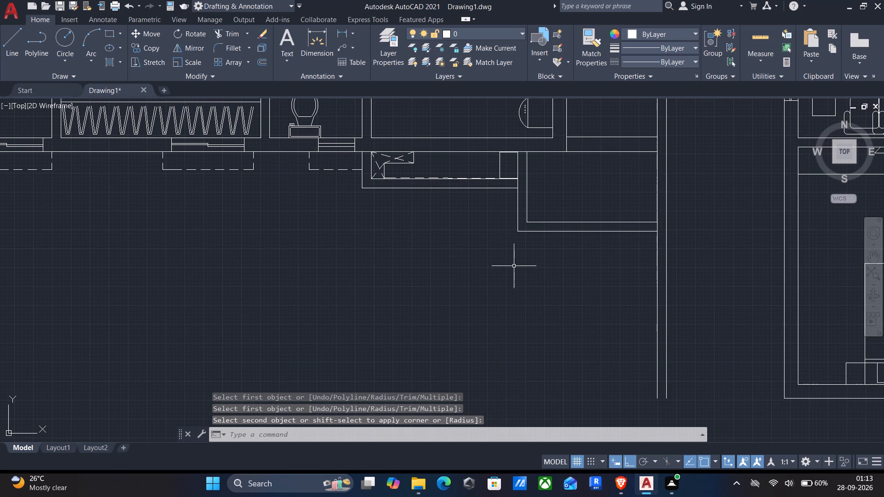
Offset the new horizontal wall's south line 10' south, and offset the resulting line another 6" south.
key(o)
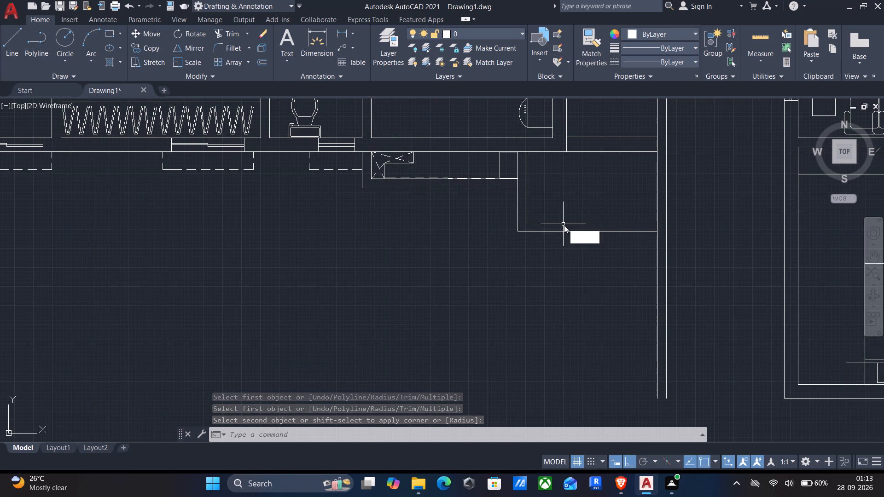
key(Return)
click(565, 231)
click(563, 294)
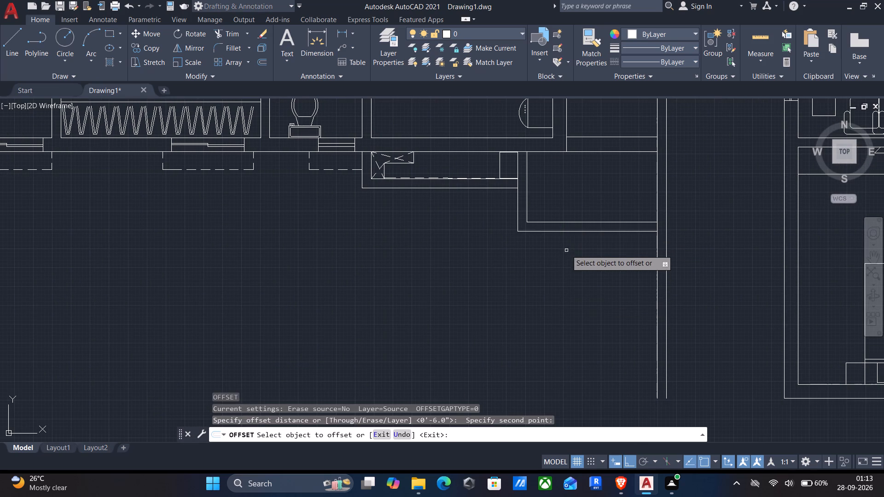
click(561, 231)
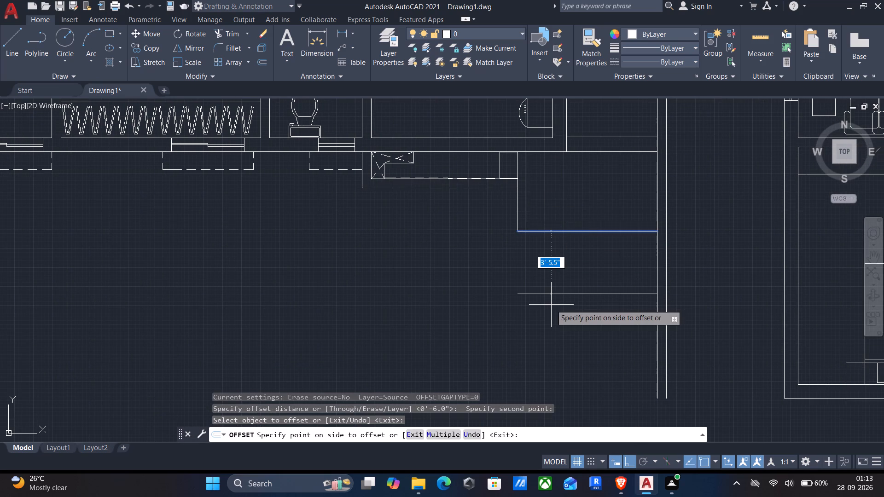
text(10')
key(Return)
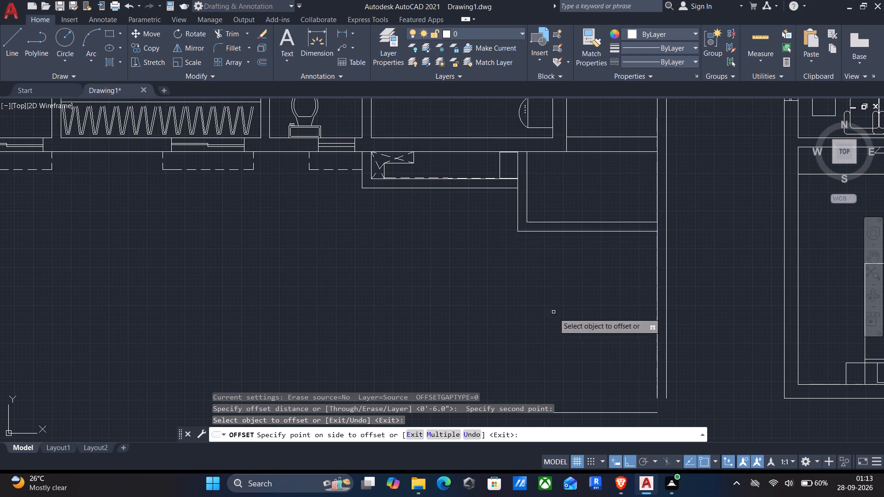
middle_drag(560, 333, 558, 254)
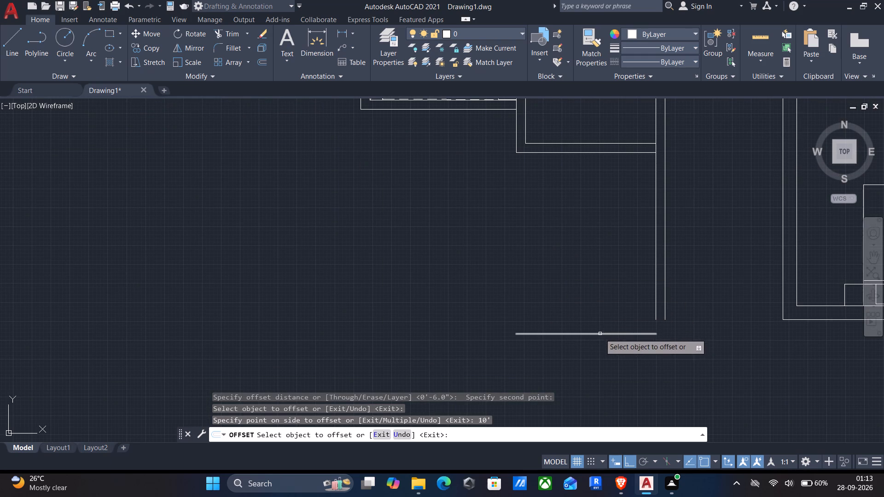
click(599, 334)
key(6)
key(shift+quotedbl)
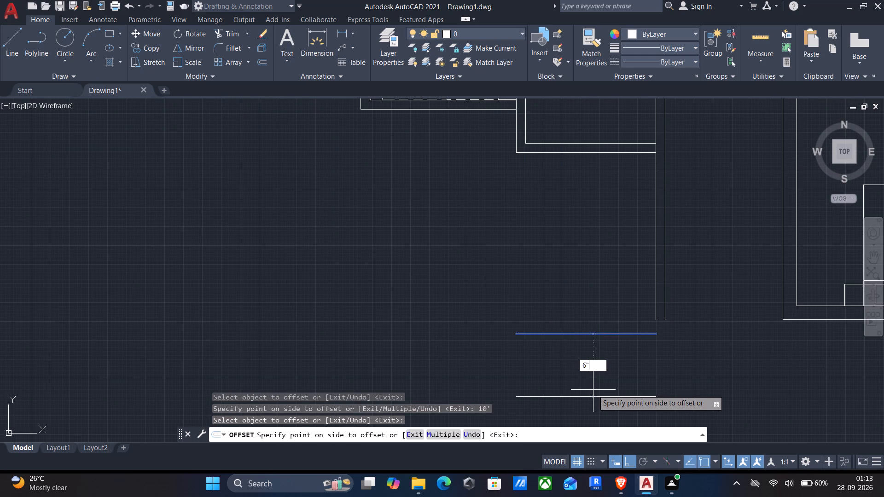
key(Return)
Offset the long east wall's west line 7'2" west, and offset the resulting line another 6" west.
middle_drag(600, 385, 617, 274)
middle_drag(594, 282, 582, 325)
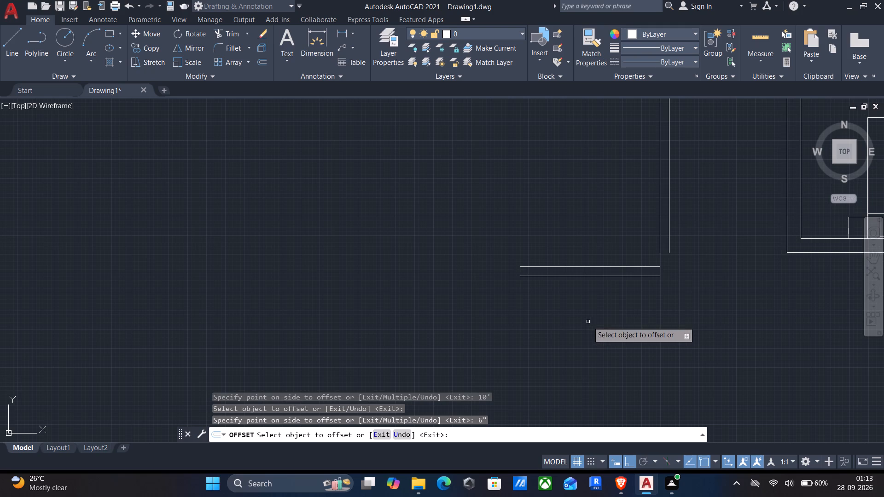
middle_drag(616, 244, 608, 370)
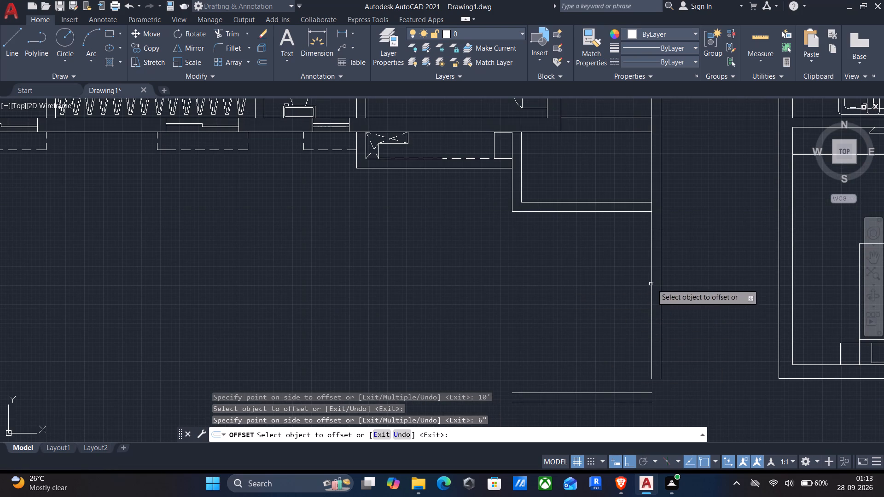
click(650, 293)
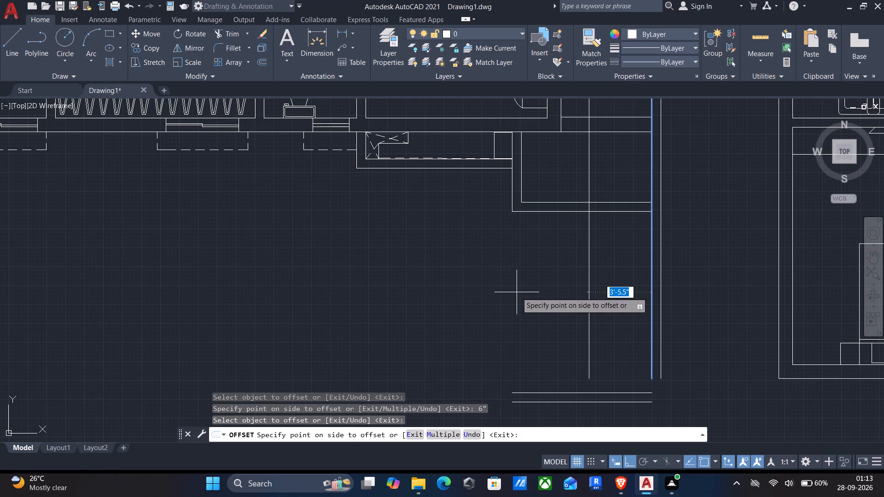
text(7'2")
key(Return)
click(522, 287)
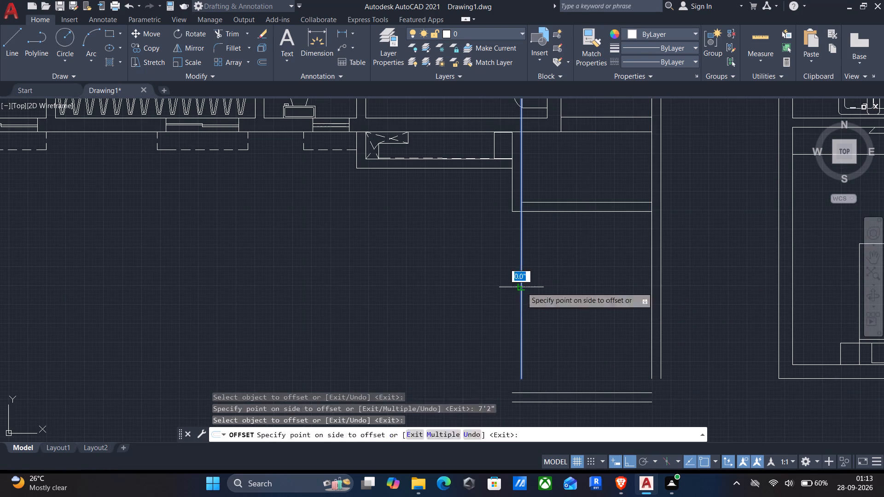
text(6")
key(Return)
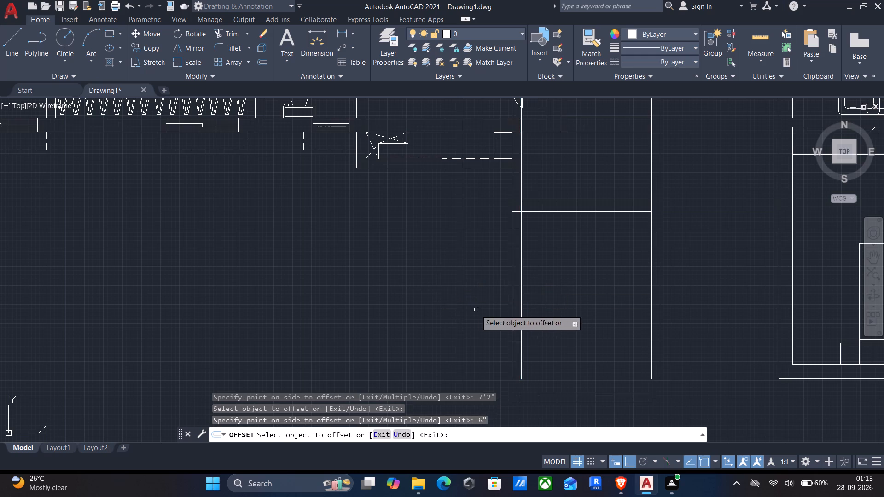
scroll(477, 312, down, 1)
middle_drag(477, 312, 495, 272)
middle_click(501, 304)
key(Return)
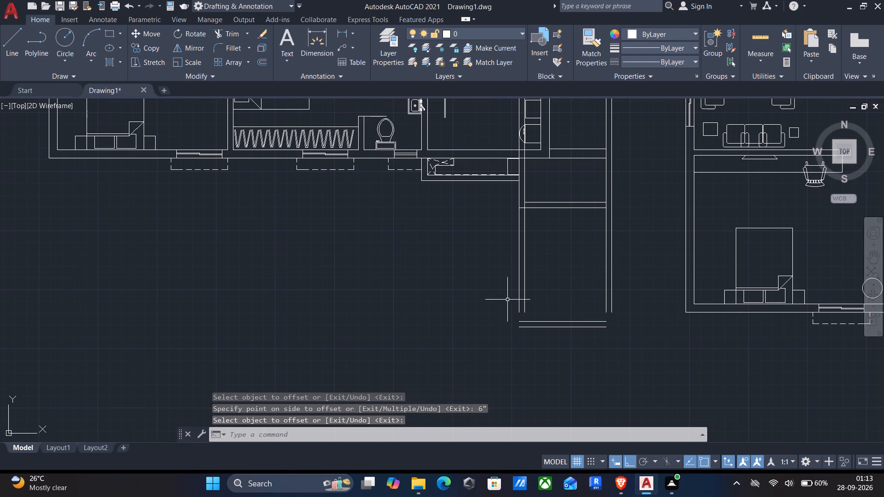
Trim the two new vertical lines where they cross the west unit's south wall and delete their remaining portions north of it.
middle_drag(504, 306, 499, 427)
scroll(518, 322, up, 2)
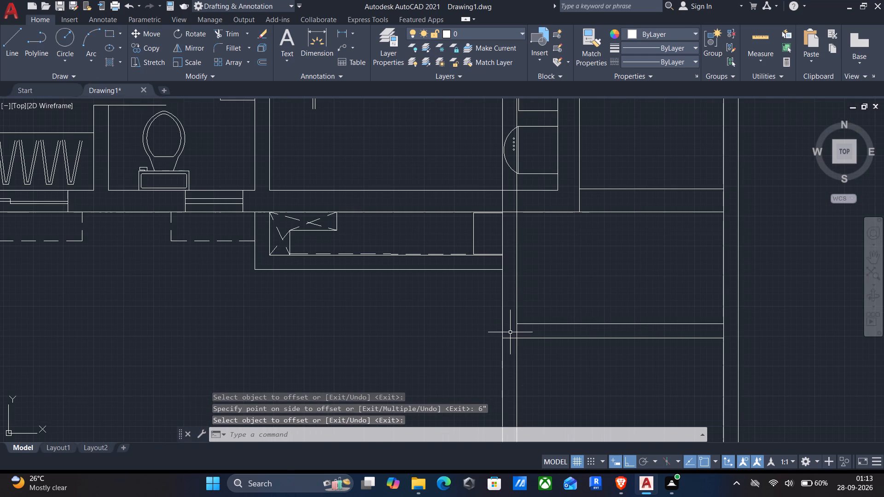
middle_drag(525, 284, 536, 380)
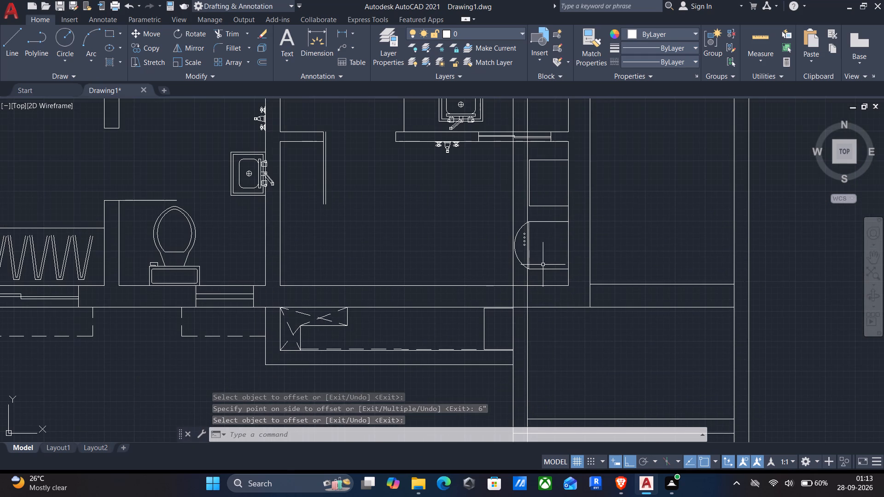
middle_drag(527, 228, 538, 243)
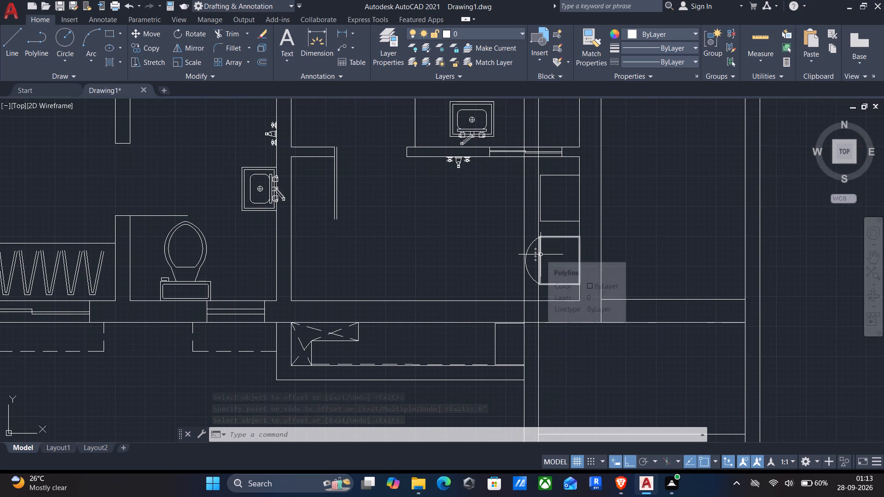
text(tr)
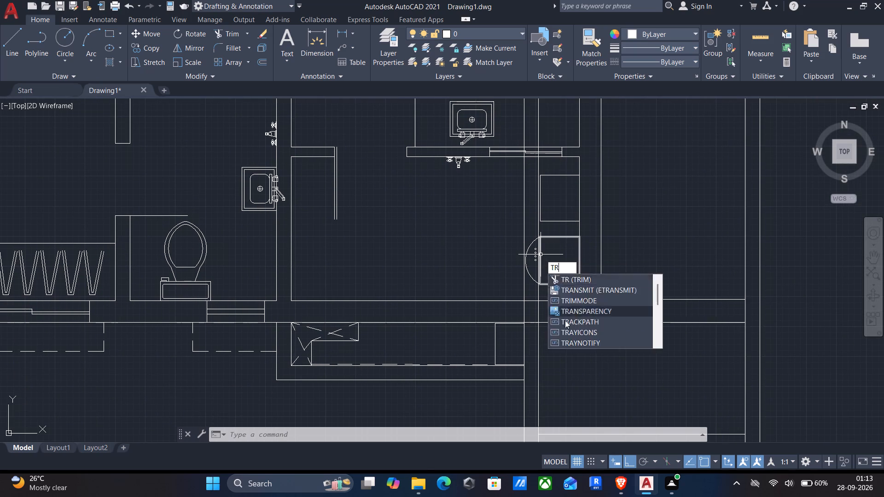
key(Return)
scroll(556, 319, up, 1)
drag(554, 312, 414, 303)
scroll(554, 312, up, 1)
key(Return)
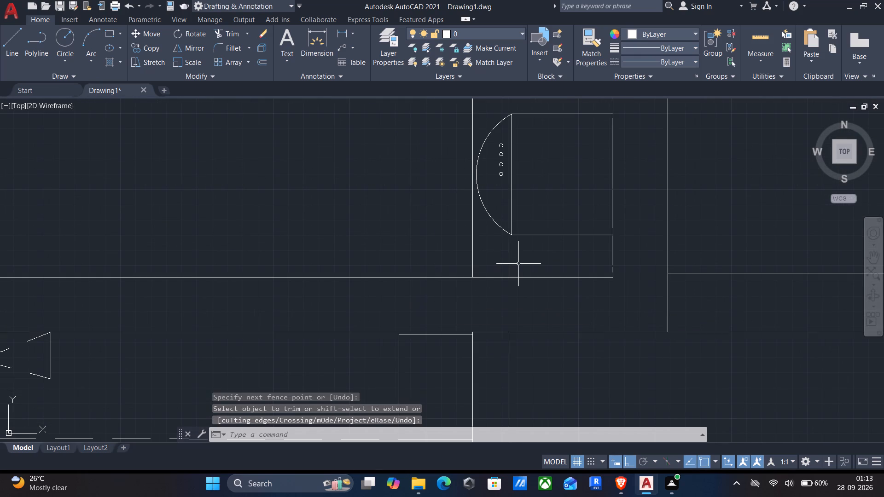
click(525, 264)
click(427, 255)
key(Delete)
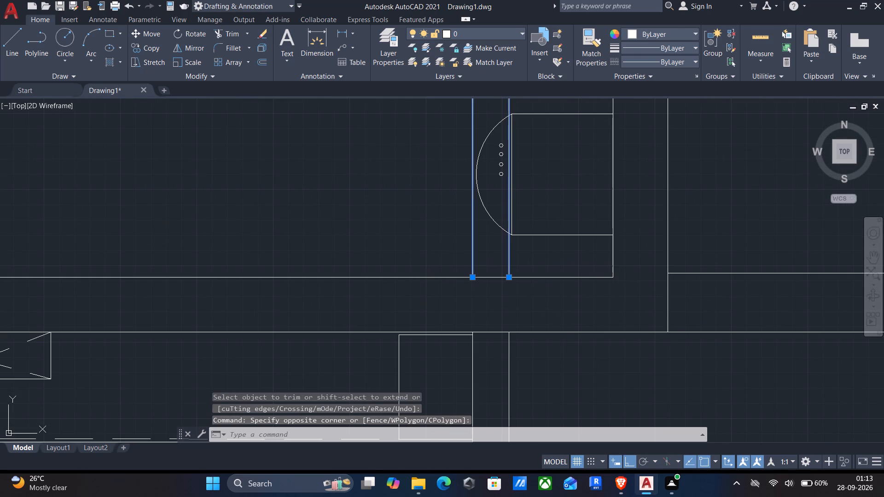
Fillet the inner and outer wall lines into square corners at the new enclosure's southwest end.
scroll(440, 282, down, 2)
middle_drag(443, 322, 495, 213)
middle_drag(497, 399, 581, 297)
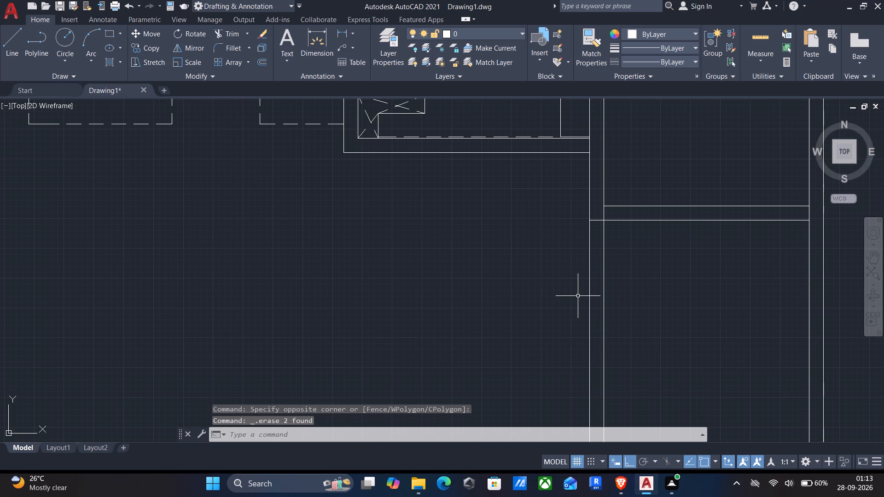
key(f)
key(Return)
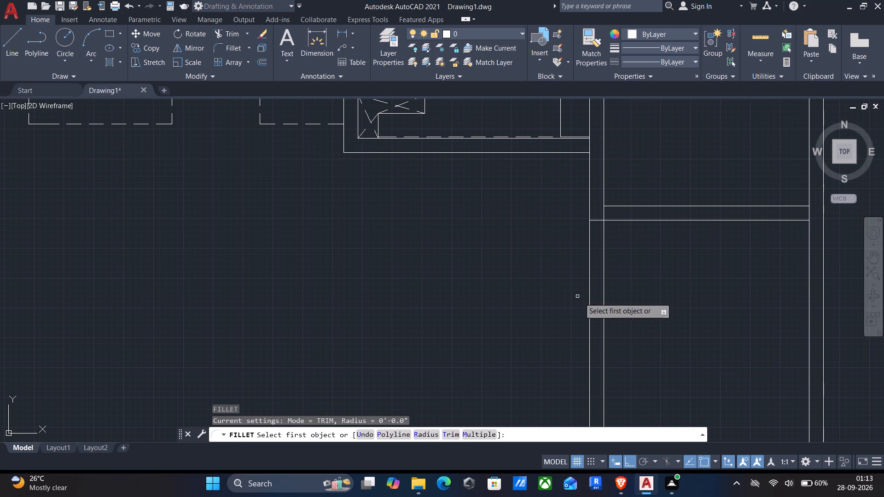
scroll(616, 317, down, 1)
middle_drag(613, 329, 600, 194)
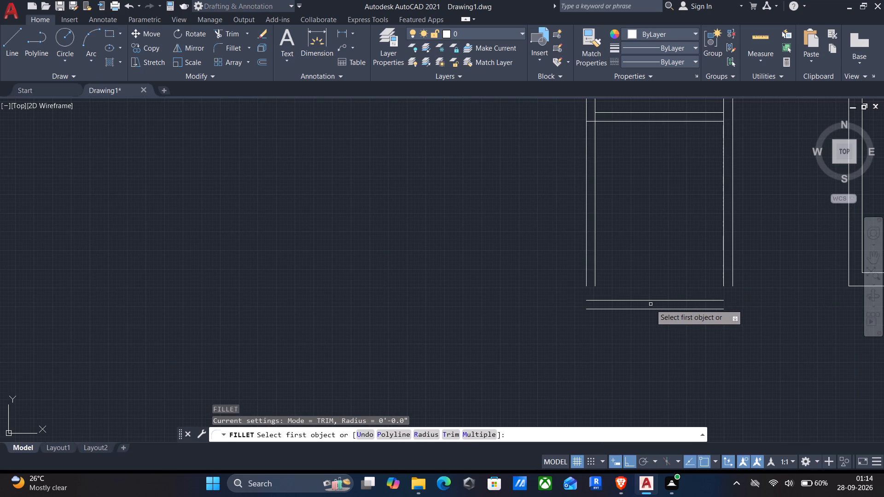
click(633, 300)
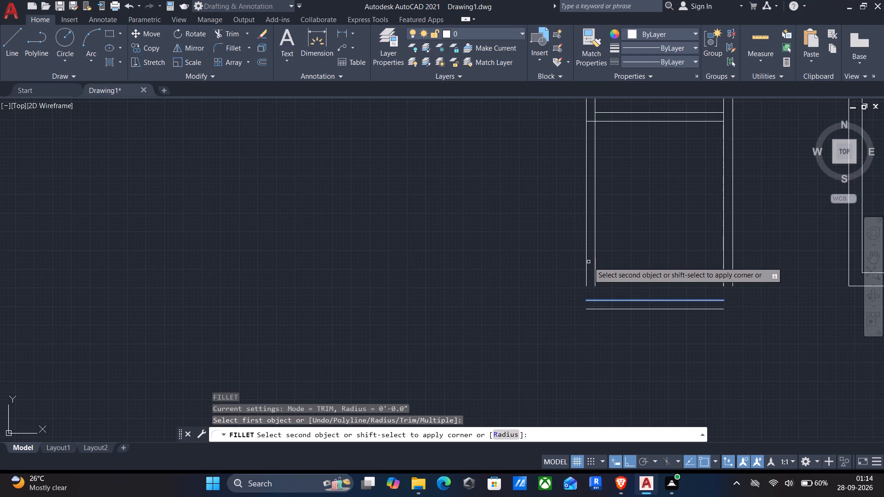
click(595, 254)
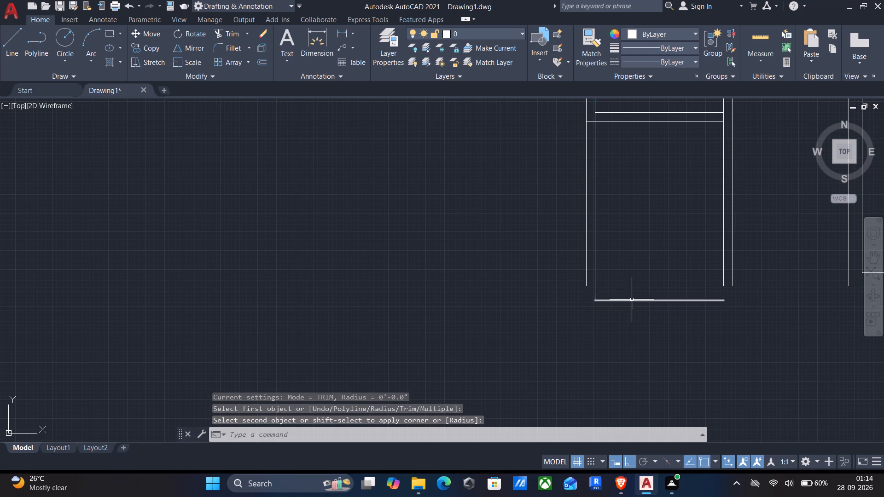
key(Return)
click(628, 307)
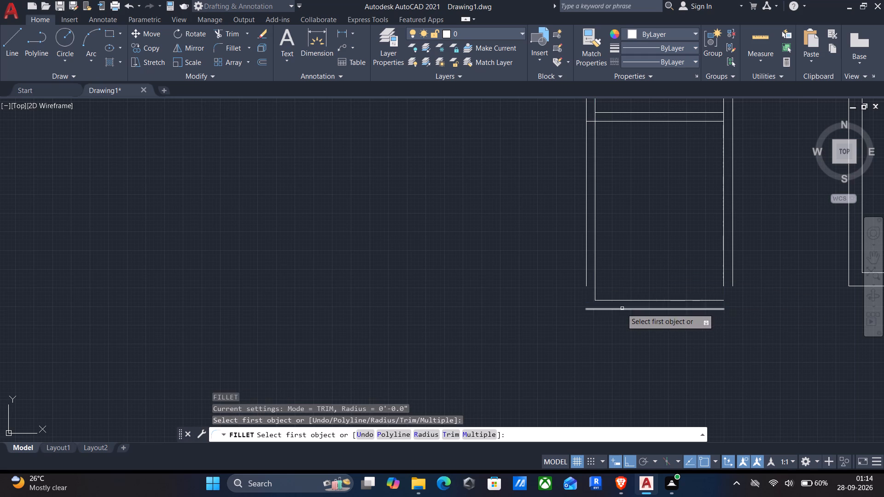
click(621, 308)
click(587, 271)
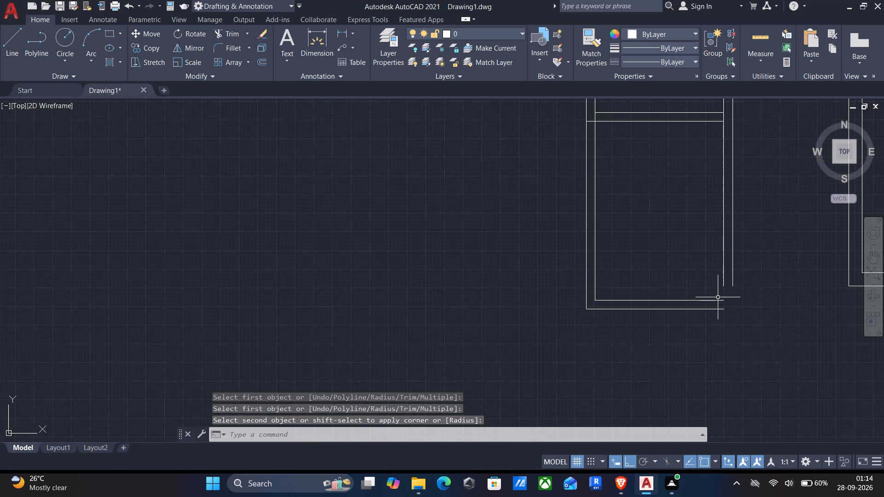
Fillet the inner and outer wall lines into square corners at the new enclosure's southeast end.
key(Return)
click(704, 301)
click(725, 262)
key(Return)
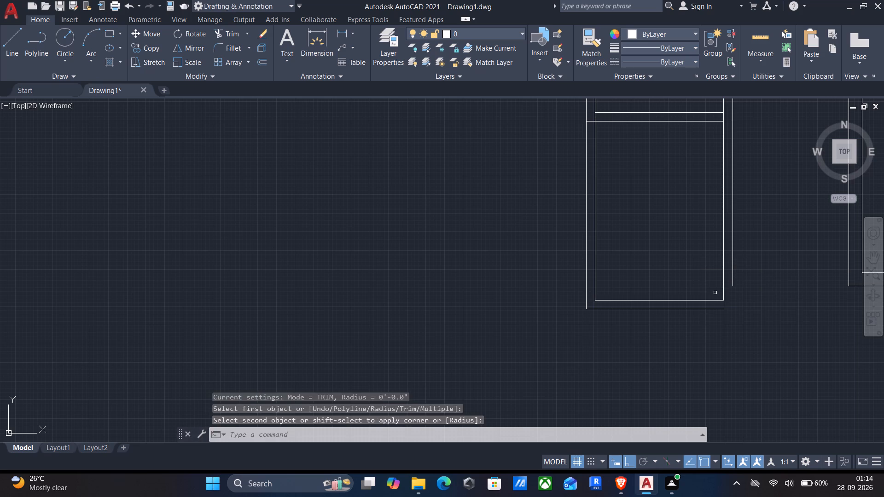
click(706, 312)
click(703, 310)
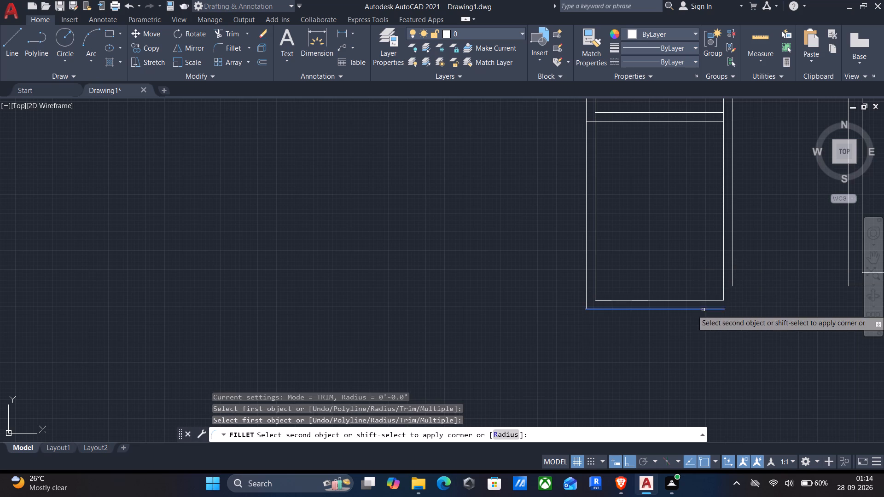
click(733, 272)
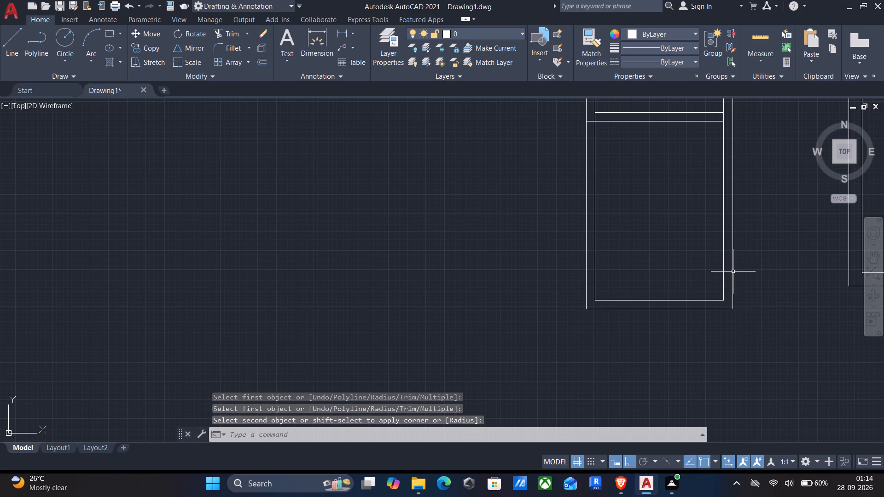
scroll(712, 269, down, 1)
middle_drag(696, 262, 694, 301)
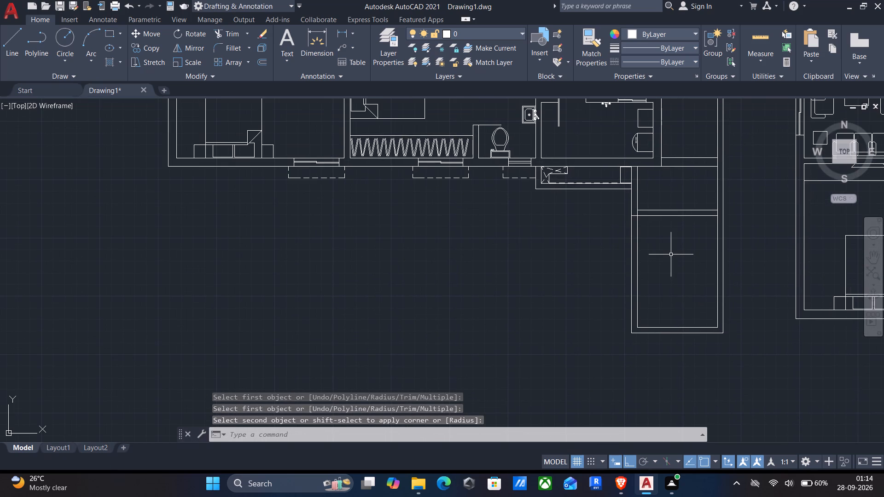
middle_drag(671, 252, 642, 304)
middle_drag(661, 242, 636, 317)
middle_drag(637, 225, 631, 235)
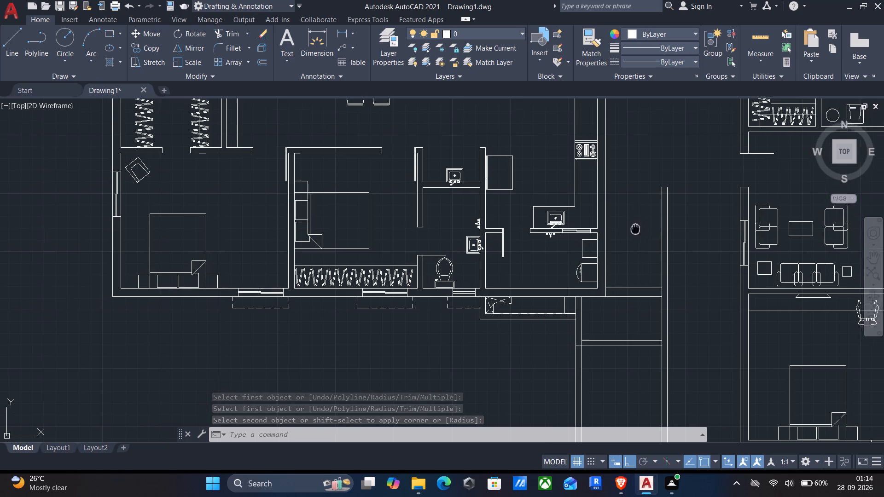
Draw a horizontal line across the gap from the west unit's east wall to the new vertical wall.
middle_drag(631, 235, 611, 274)
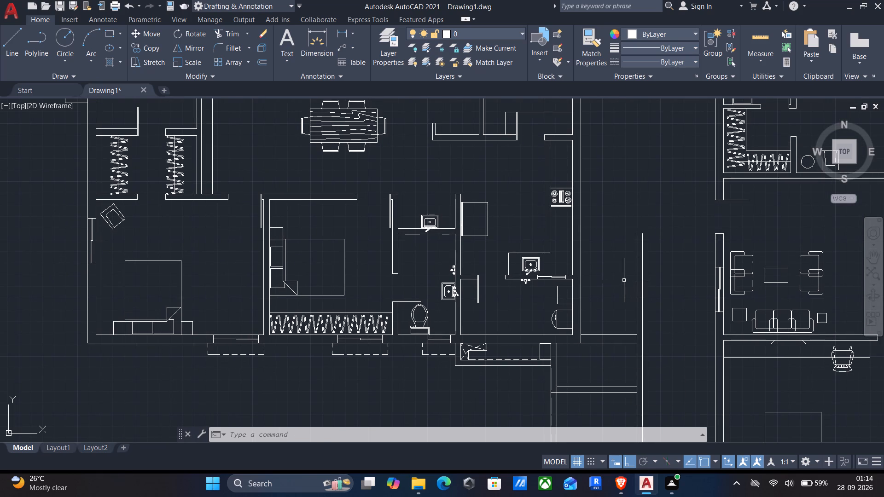
key(l)
key(Return)
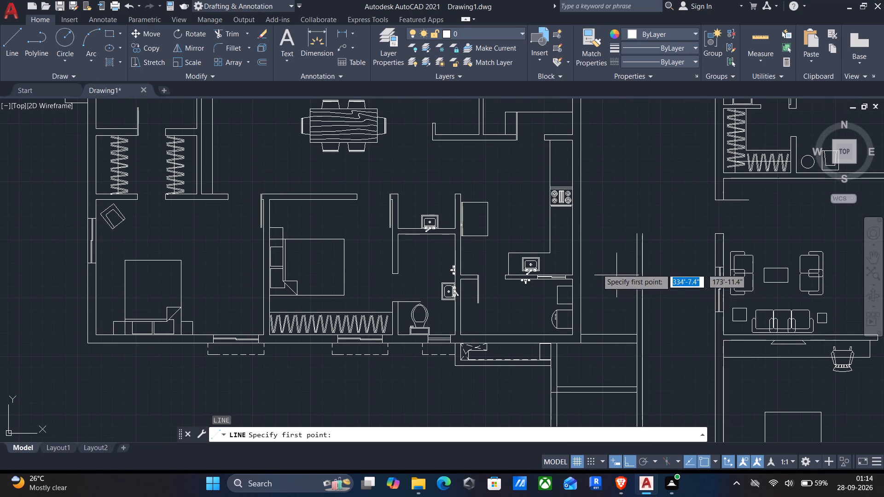
scroll(597, 269, up, 2)
click(552, 277)
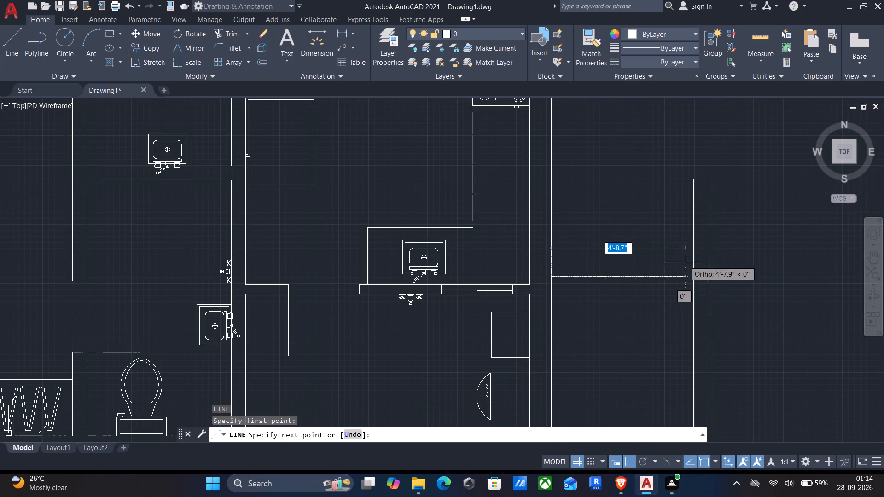
click(697, 278)
key(Return)
Offset the new horizontal line 4" north to form a partition wall.
key(o)
key(Return)
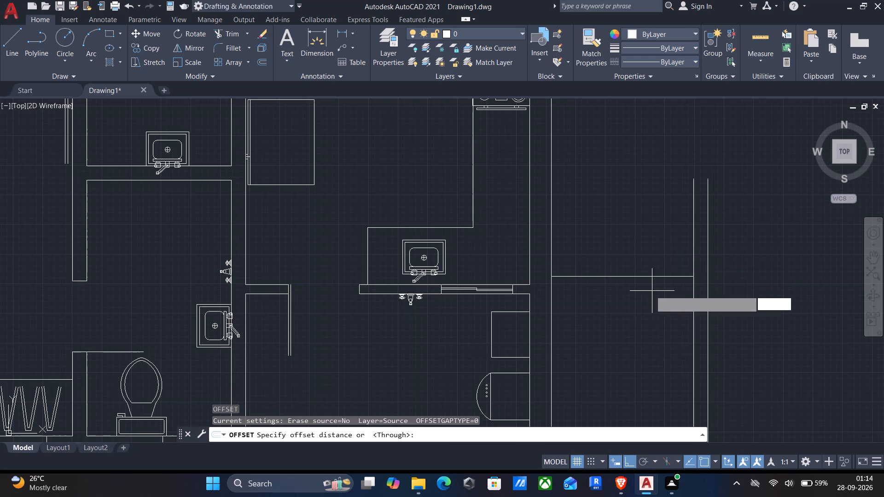
drag(640, 256, 639, 244)
drag(633, 218, 633, 225)
click(626, 277)
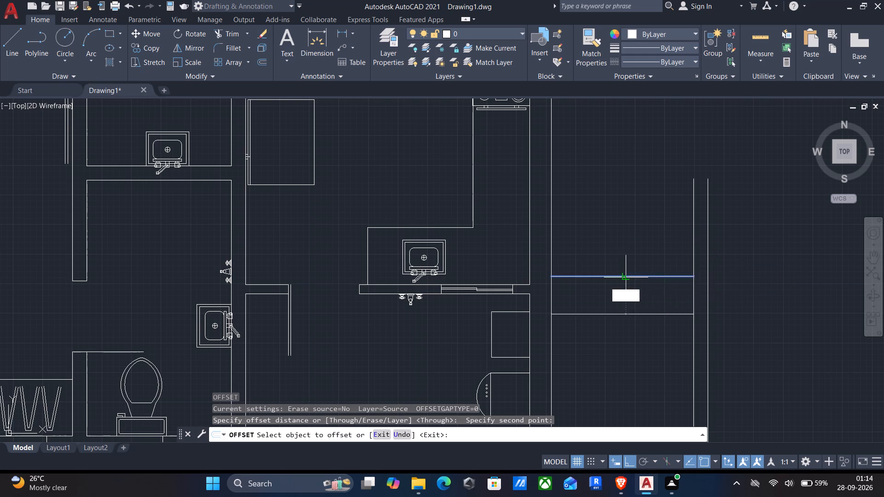
key(4)
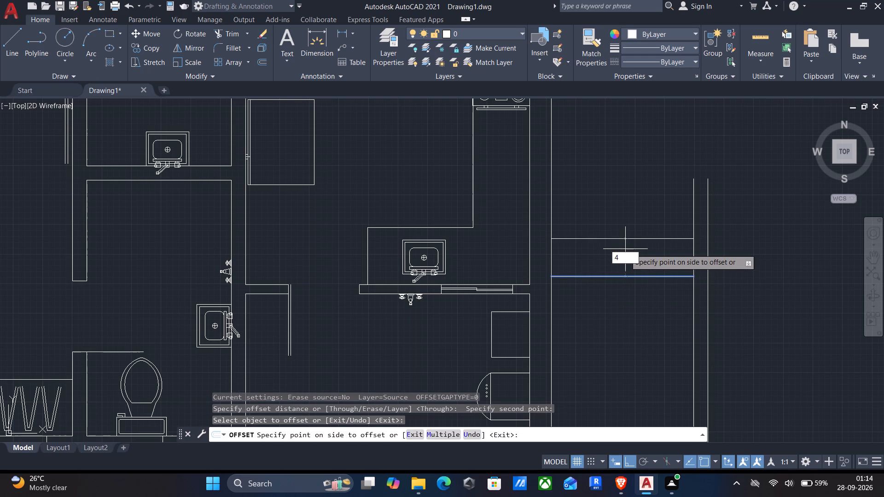
key(shift+quotedbl)
key(Return)
middle_drag(605, 286, 570, 359)
scroll(570, 361, down, 1)
key(Return)
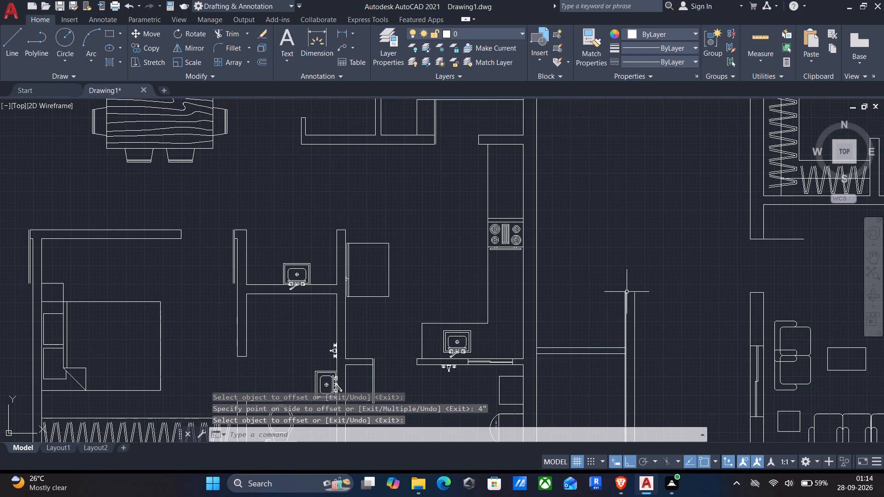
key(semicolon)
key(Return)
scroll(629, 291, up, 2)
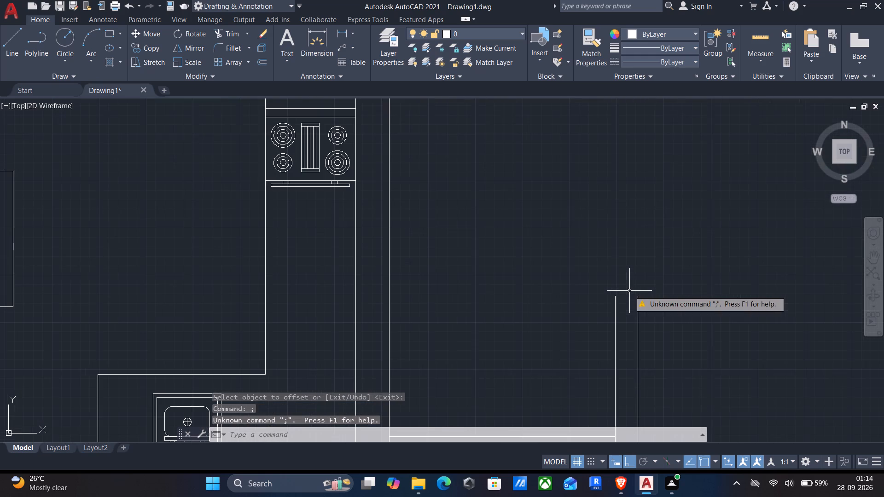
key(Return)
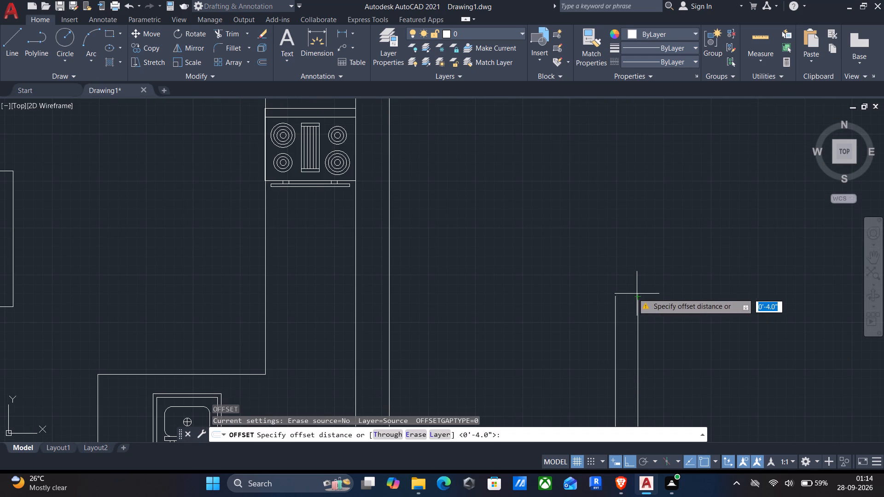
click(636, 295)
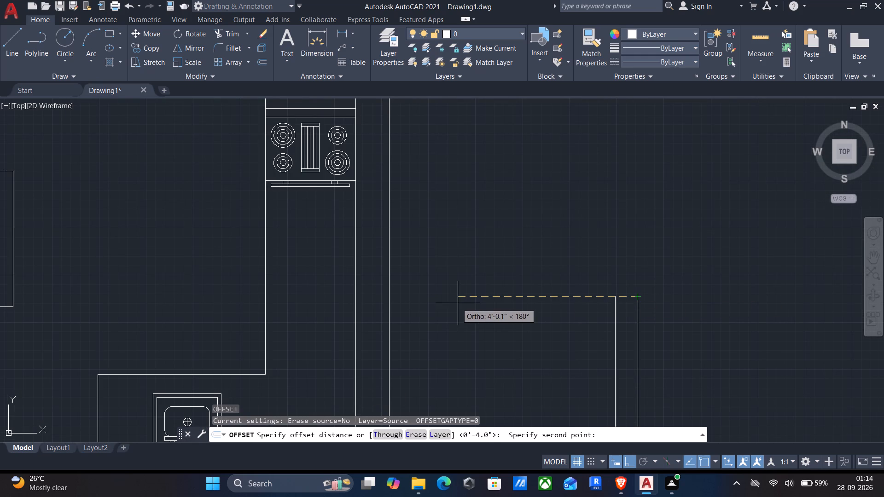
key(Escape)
Draw a horizontal line from the new vertical wall's outer north end west to the west unit's east wall.
key(l)
key(Return)
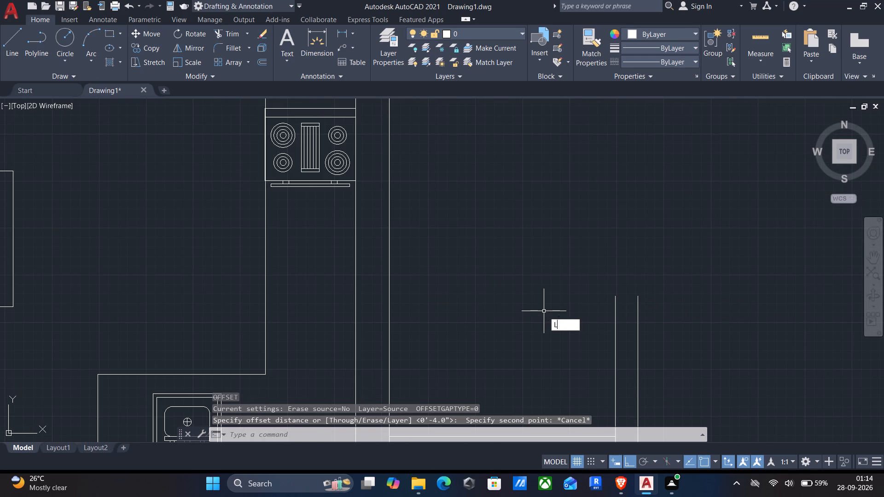
click(639, 298)
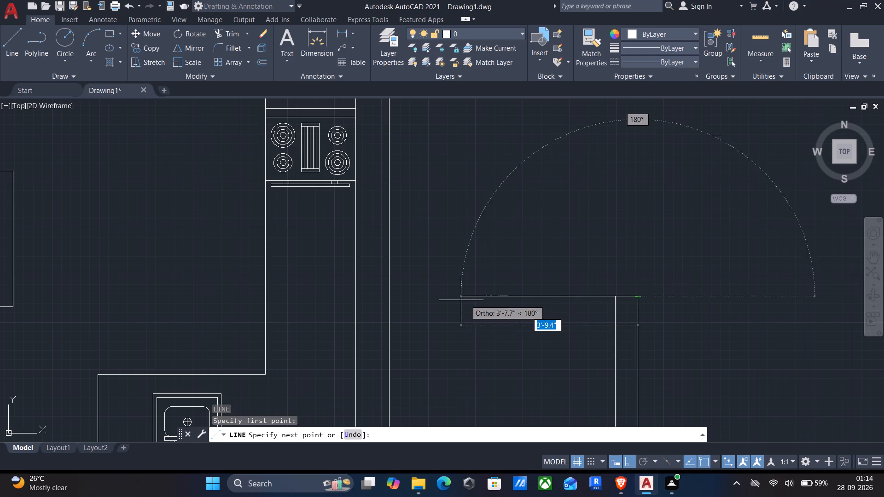
click(390, 295)
key(Return)
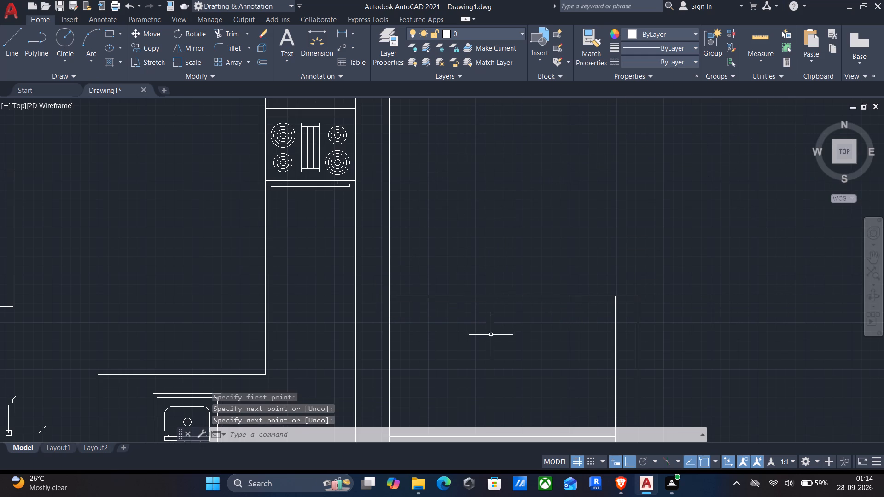
Offset the north closing line 6" south to give the enclosure's north wall its thickness.
scroll(491, 336, down, 2)
middle_drag(494, 336, 525, 255)
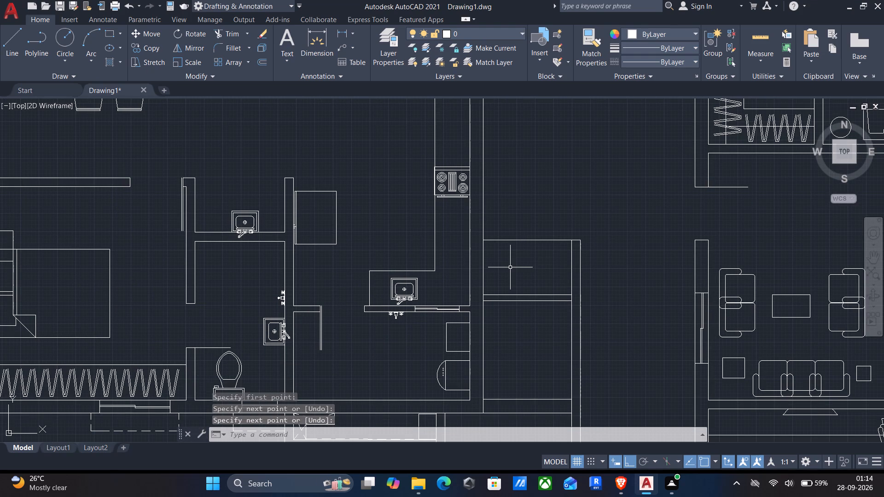
key(o)
key(Return)
drag(514, 233, 512, 241)
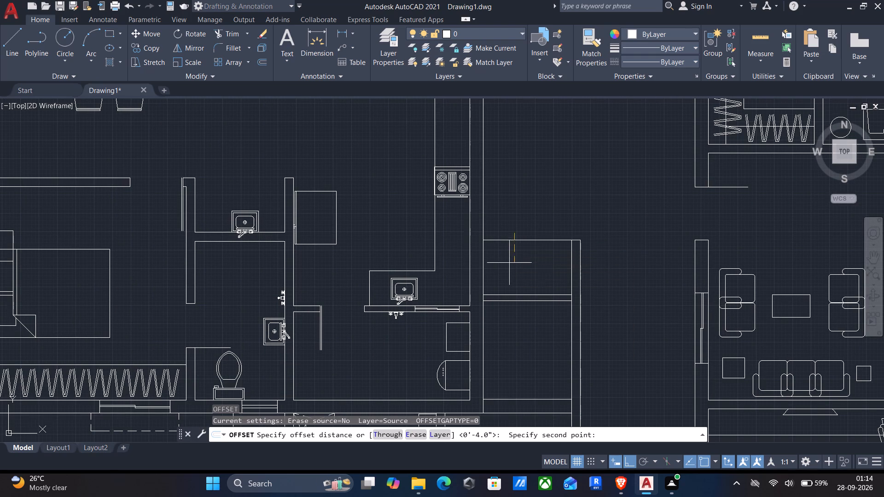
click(509, 269)
click(511, 240)
key(6)
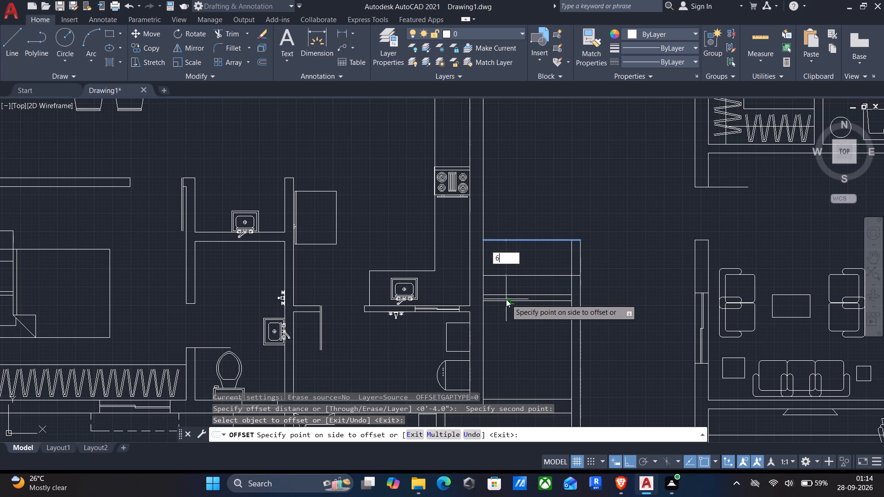
key(shift+quotedbl)
key(Return)
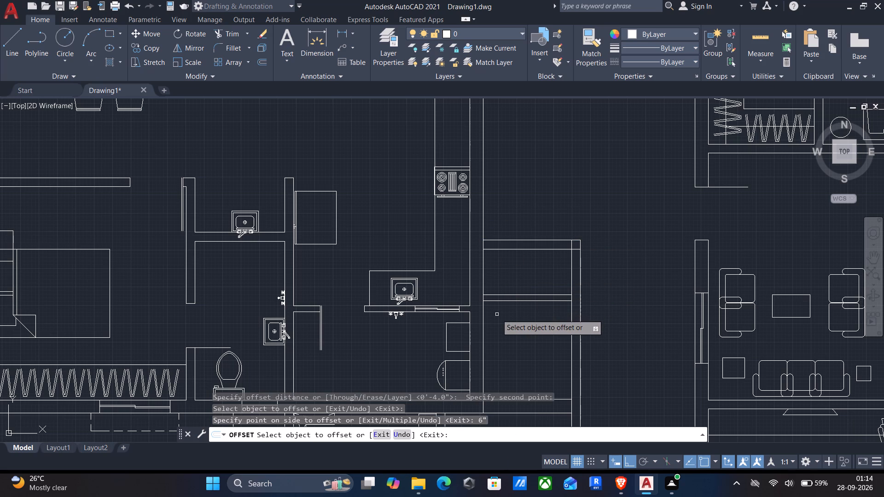
key(Return)
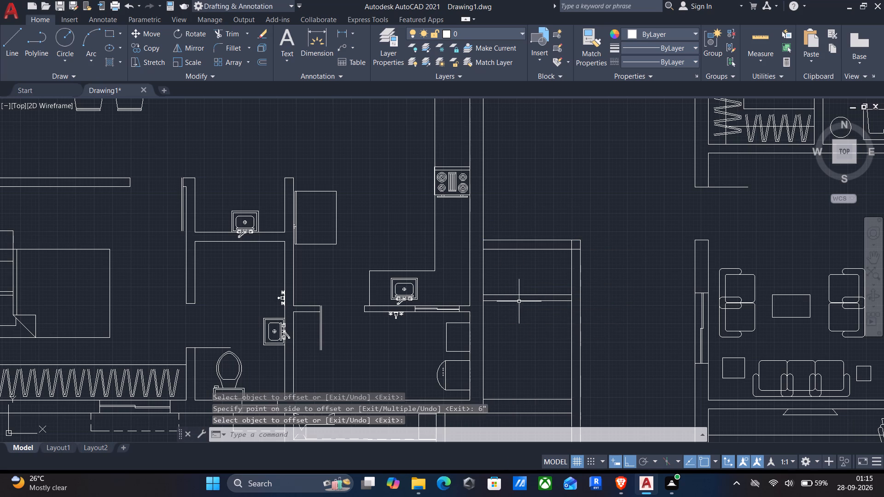
Draw a short vertical line across the 4" partition at its midpoint.
scroll(524, 295, up, 2)
key(l)
key(Return)
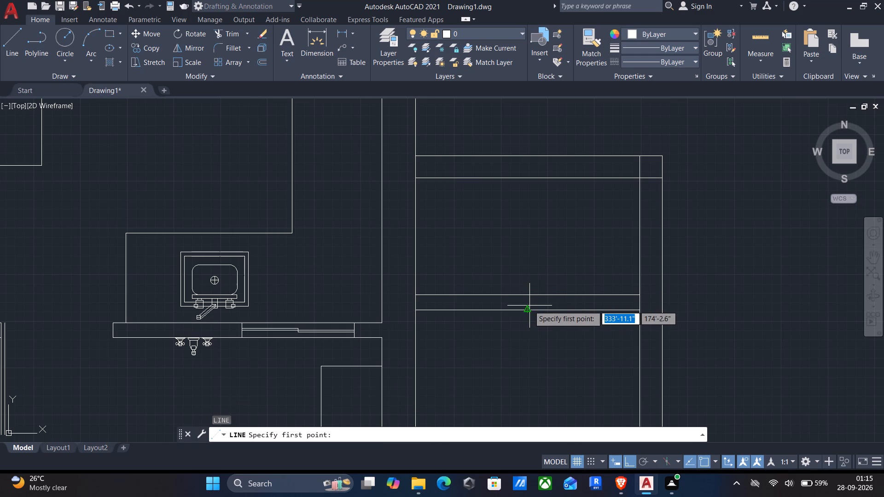
click(526, 310)
scroll(525, 300, up, 2)
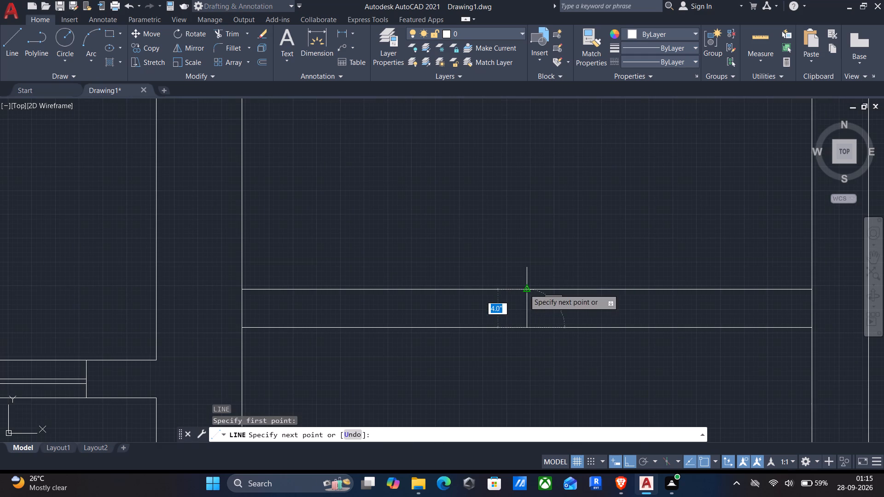
click(524, 289)
key(Return)
Draw a short horizontal line across the east wall's thickness, level with the partition's south face.
scroll(522, 298, down, 2)
middle_drag(518, 327, 531, 268)
scroll(532, 265, down, 1)
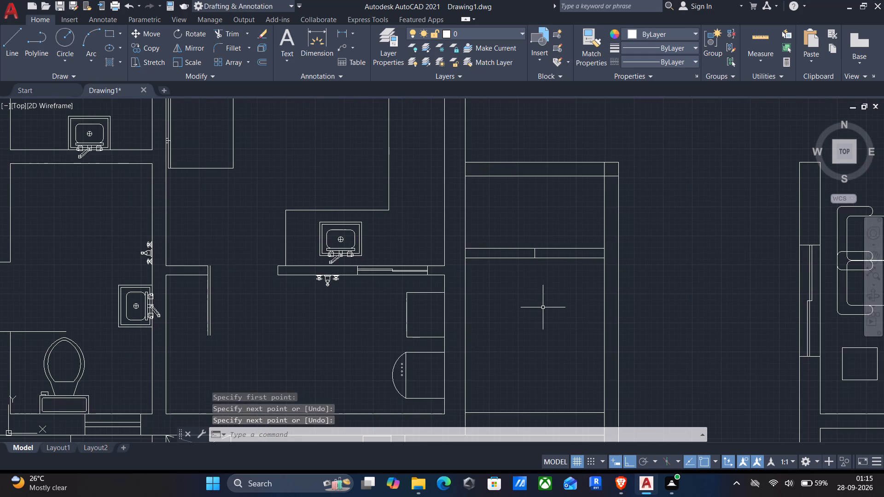
middle_drag(543, 310, 525, 290)
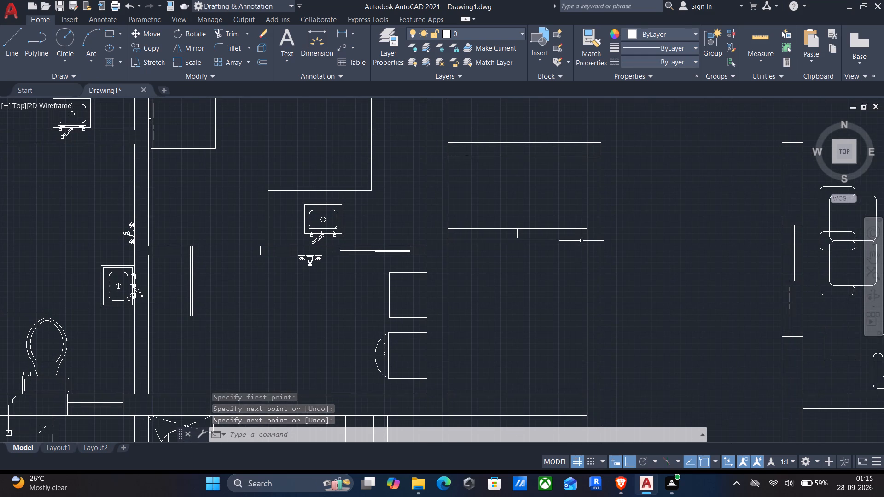
scroll(582, 241, up, 2)
key(Return)
click(587, 235)
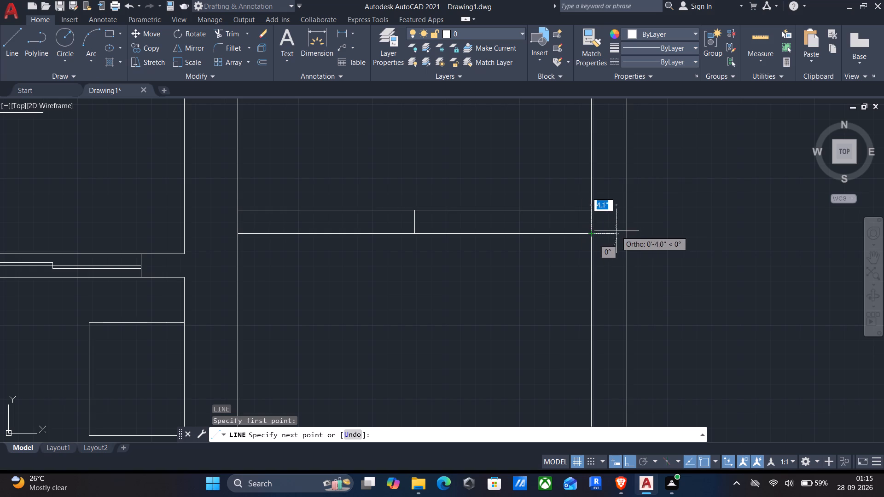
click(627, 233)
key(Return)
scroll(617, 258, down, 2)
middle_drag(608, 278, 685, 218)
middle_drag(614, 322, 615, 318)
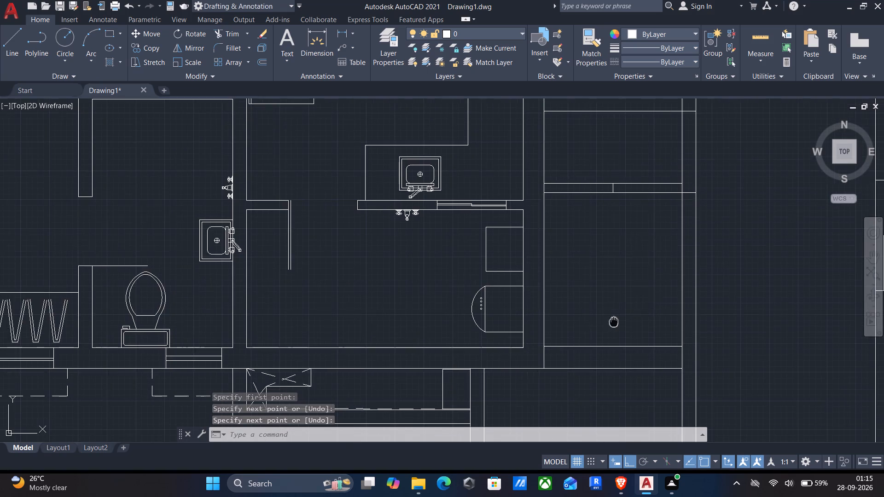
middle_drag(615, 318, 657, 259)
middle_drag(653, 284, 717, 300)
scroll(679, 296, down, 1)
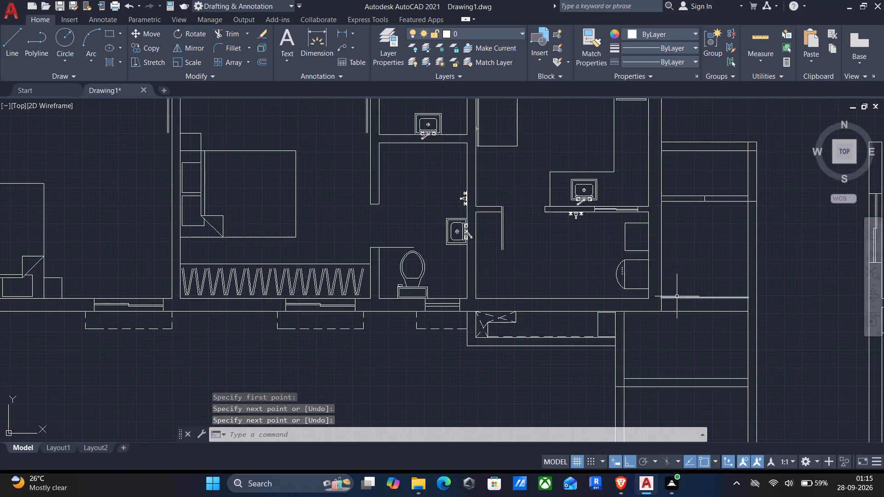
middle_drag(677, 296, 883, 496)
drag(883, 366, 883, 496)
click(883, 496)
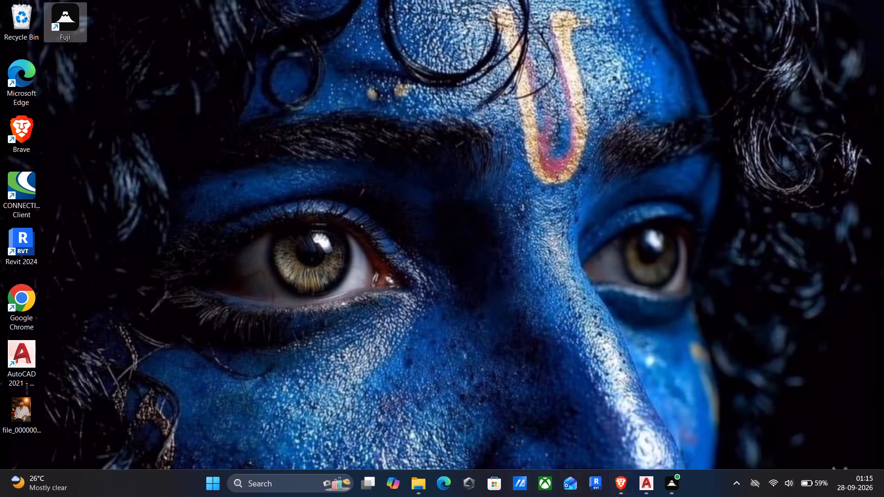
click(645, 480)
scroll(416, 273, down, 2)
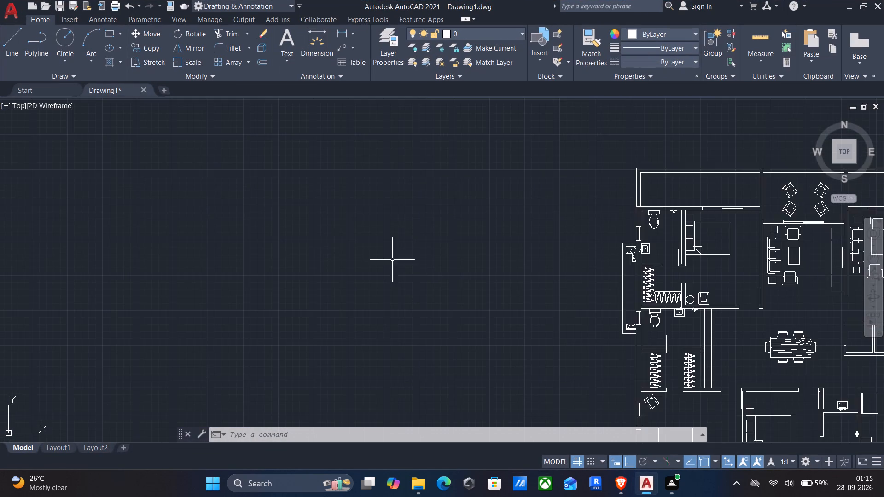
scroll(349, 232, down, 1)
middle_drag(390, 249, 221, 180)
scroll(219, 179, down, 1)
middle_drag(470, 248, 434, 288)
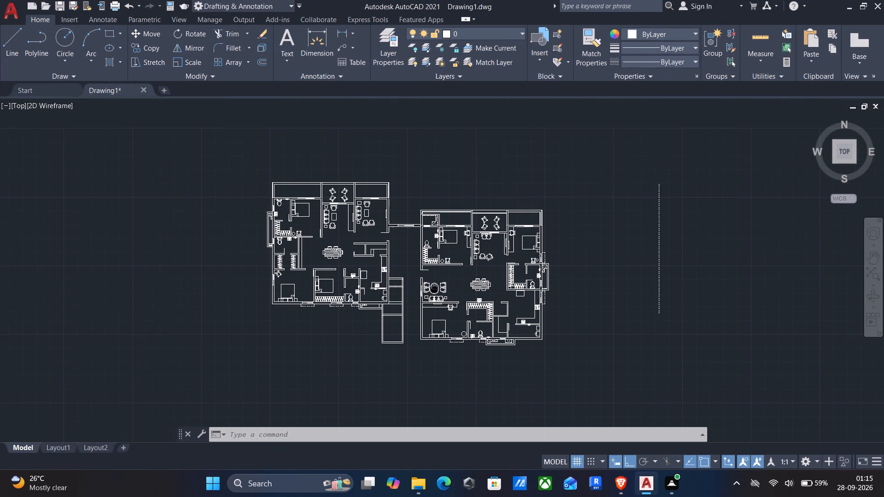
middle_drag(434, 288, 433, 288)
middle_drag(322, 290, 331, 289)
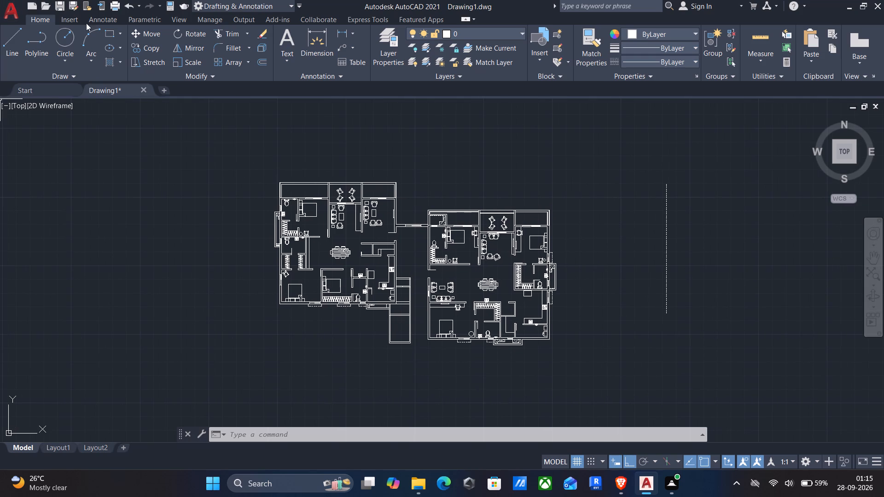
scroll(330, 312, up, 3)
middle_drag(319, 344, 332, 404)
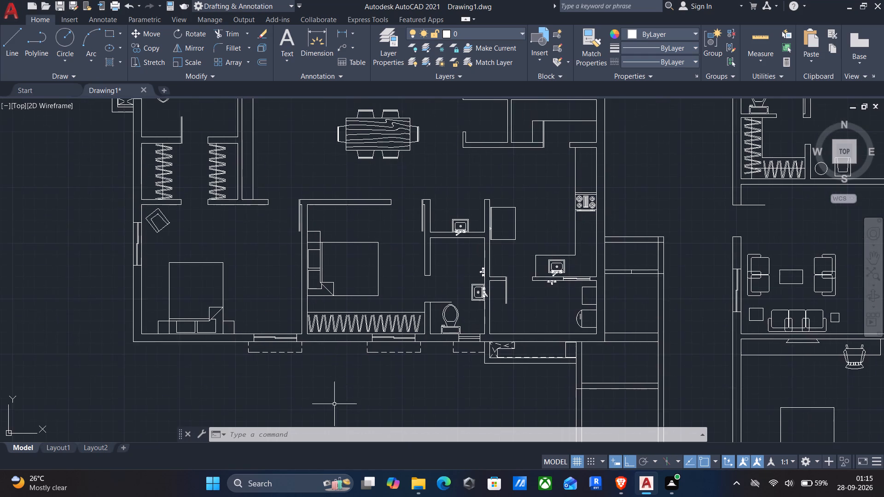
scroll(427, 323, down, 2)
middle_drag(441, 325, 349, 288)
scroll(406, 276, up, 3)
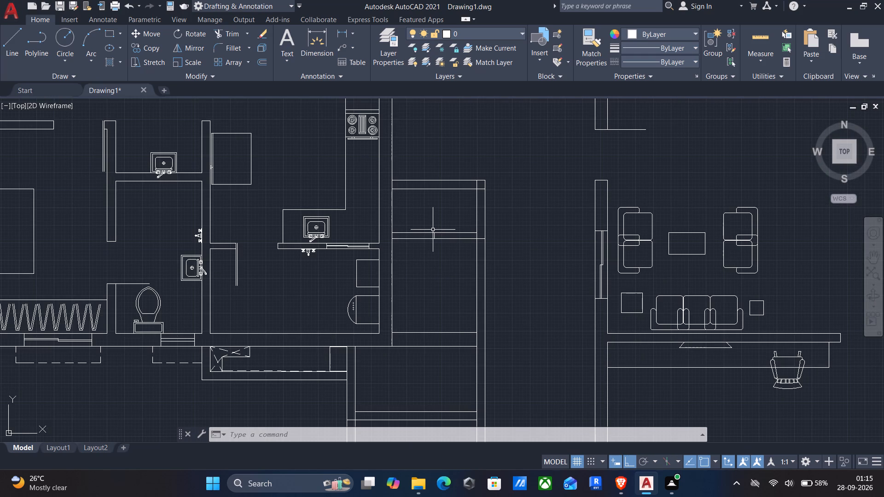
Offset the partition's short midpoint line 1' east.
key(o)
key(Return)
scroll(434, 245, up, 2)
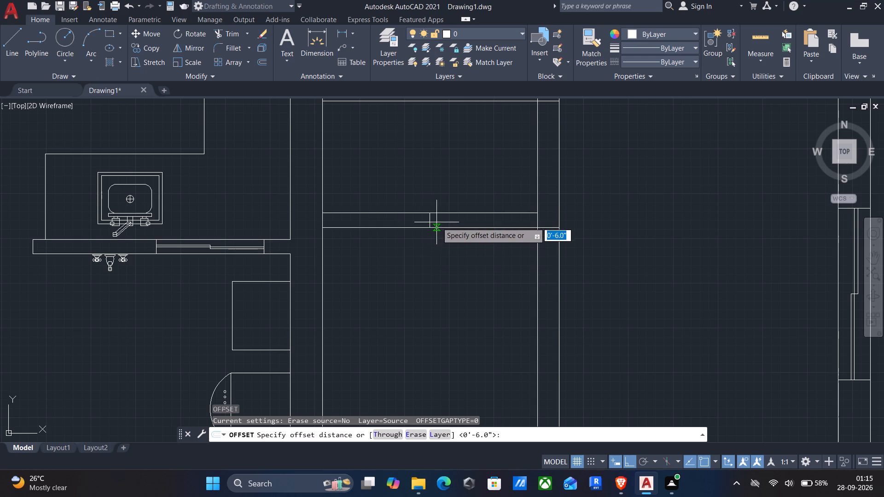
click(437, 222)
drag(358, 216, 372, 222)
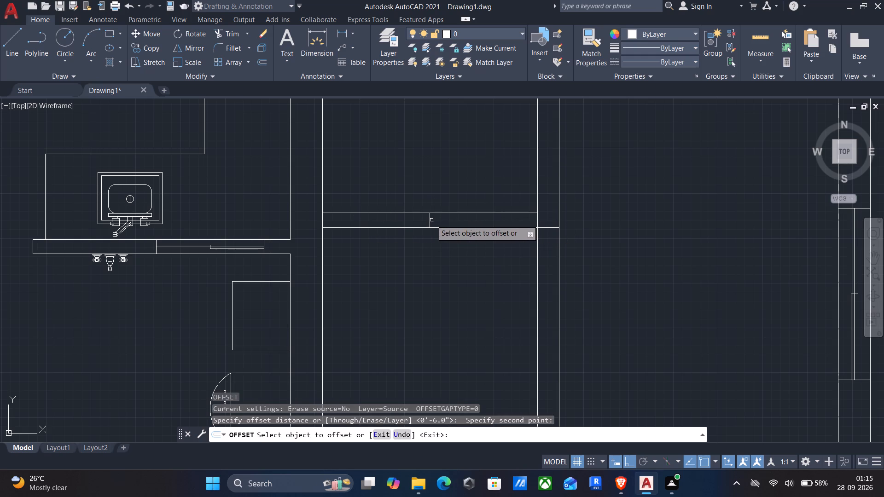
click(429, 220)
key(1)
key(apostrophe)
key(Return)
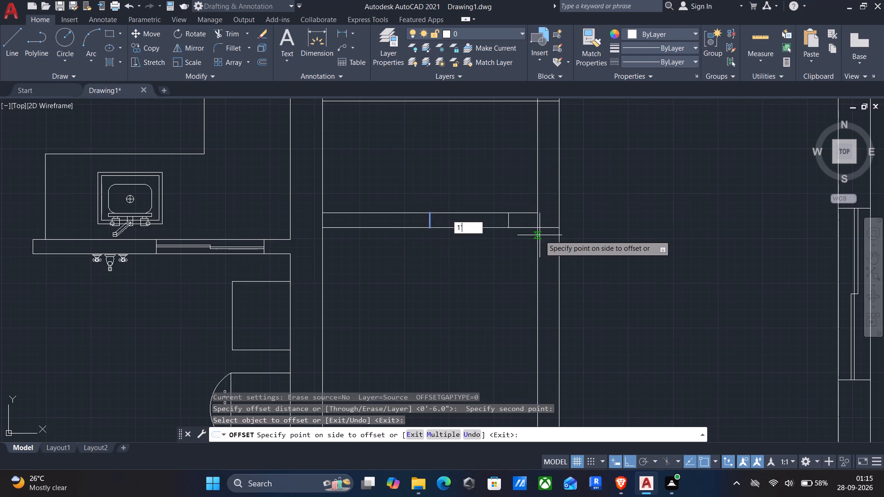
Offset the partition's short midpoint line 1' west.
scroll(436, 228, up, 2)
click(415, 213)
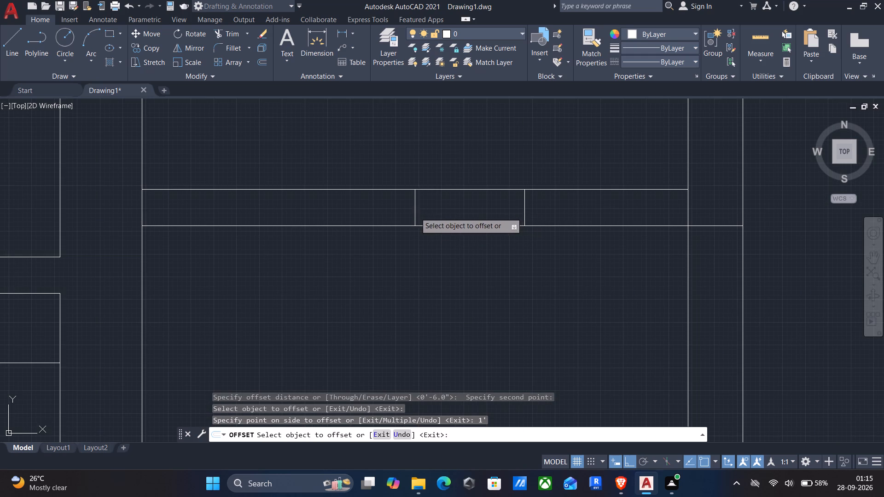
key(1)
key(apostrophe)
key(Return)
scroll(350, 239, down, 2)
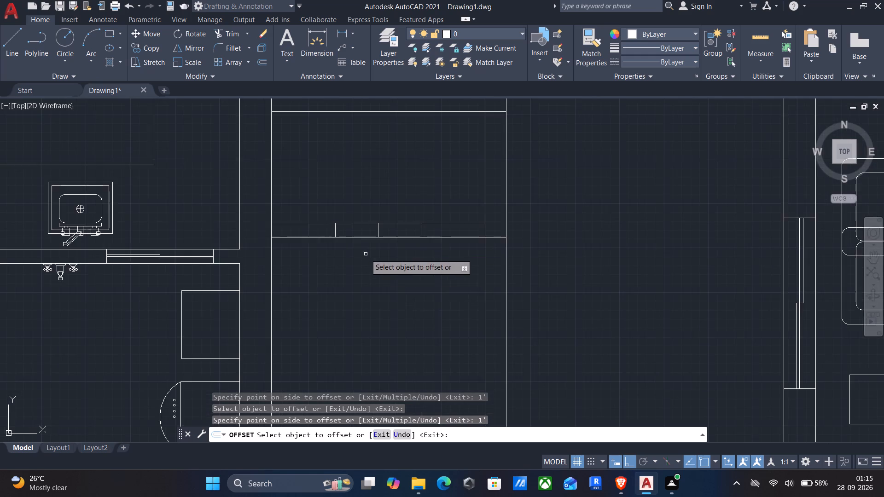
middle_drag(400, 297, 411, 137)
scroll(435, 227, down, 1)
middle_drag(416, 211, 428, 227)
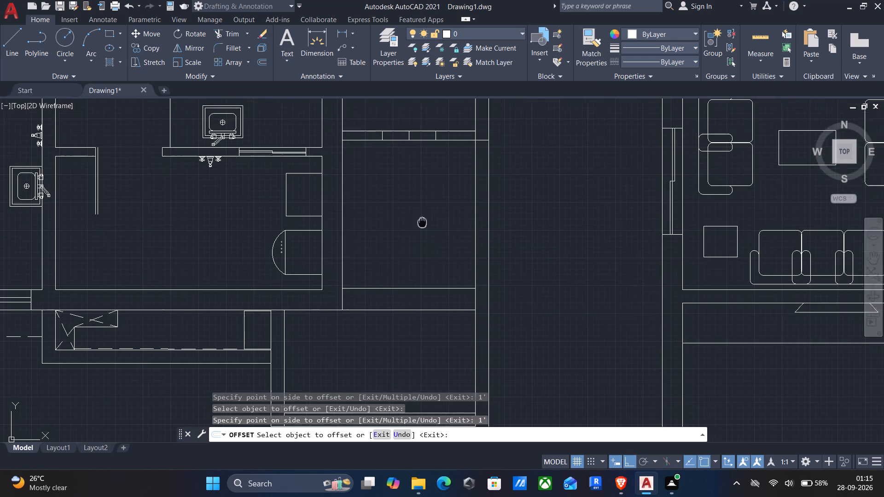
middle_drag(428, 227, 441, 234)
key(Return)
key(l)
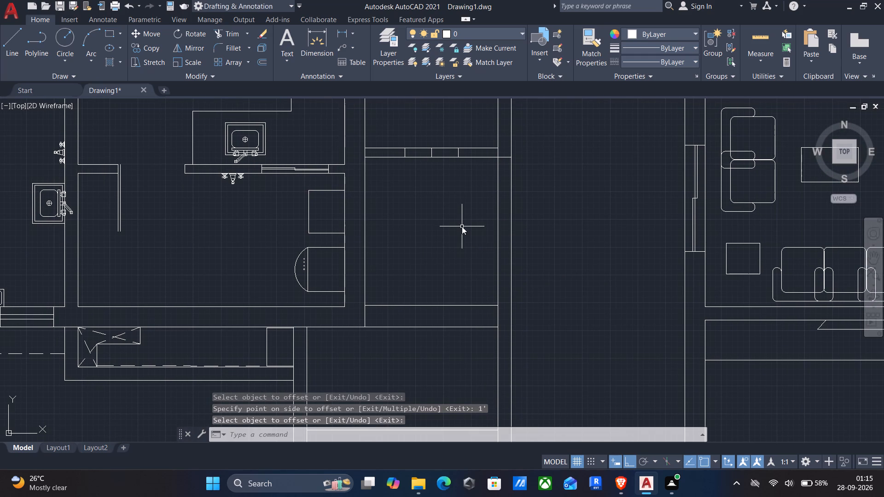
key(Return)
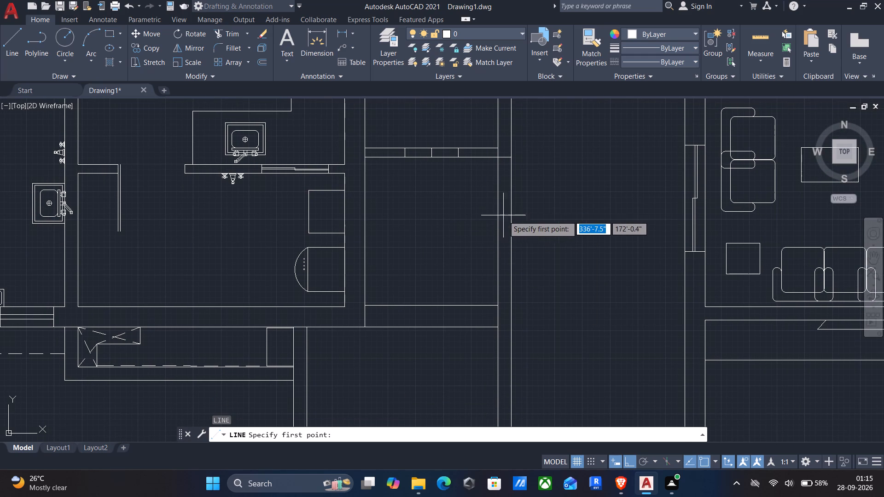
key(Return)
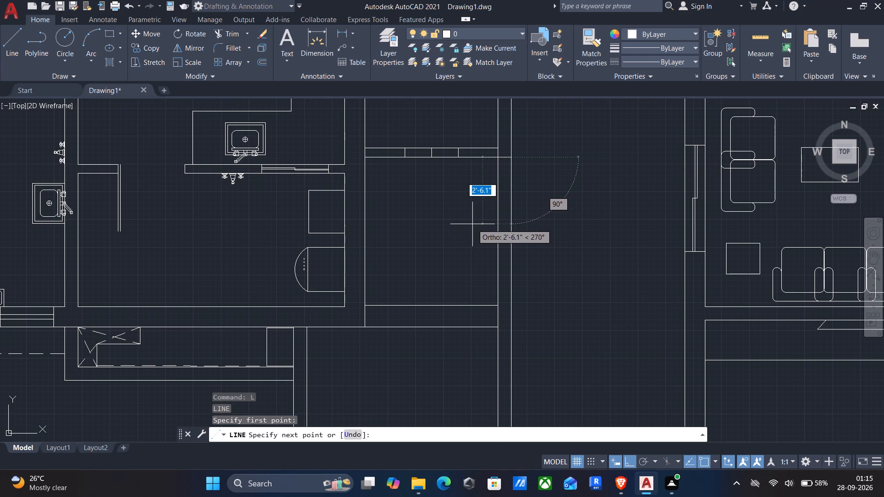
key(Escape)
Trim the partition faces between the two offset lines and remove the midpoint mark to leave a 2' opening.
text(tr)
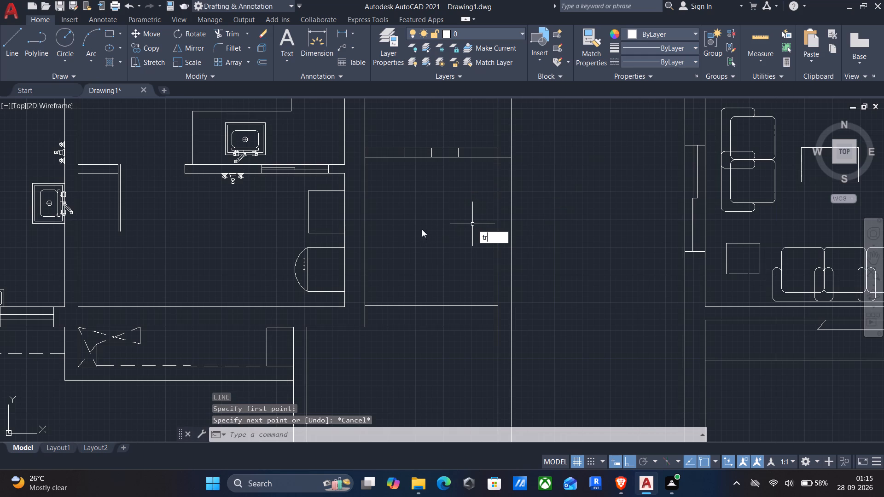
key(Return)
drag(420, 128, 441, 203)
drag(439, 133, 441, 176)
click(430, 156)
Trim the overlapping lines where the partition and the enclosure's north wall meet the east wall.
scroll(496, 153, up, 3)
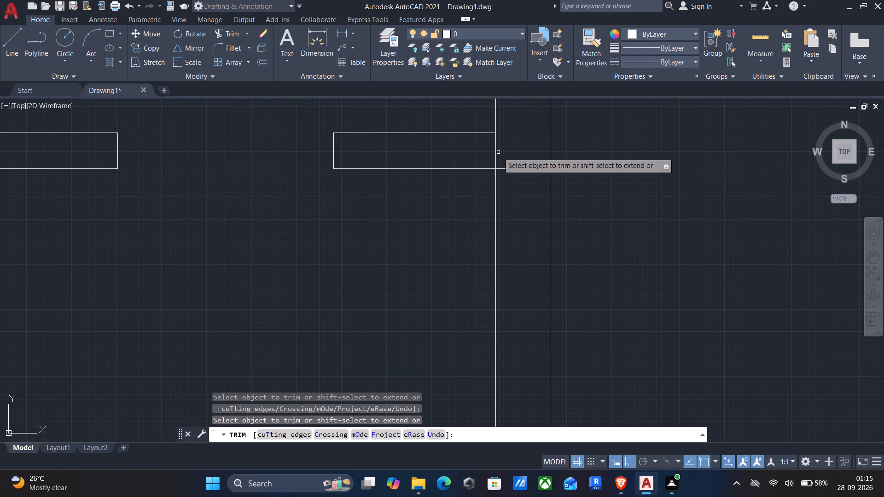
drag(492, 150, 515, 199)
scroll(512, 202, down, 3)
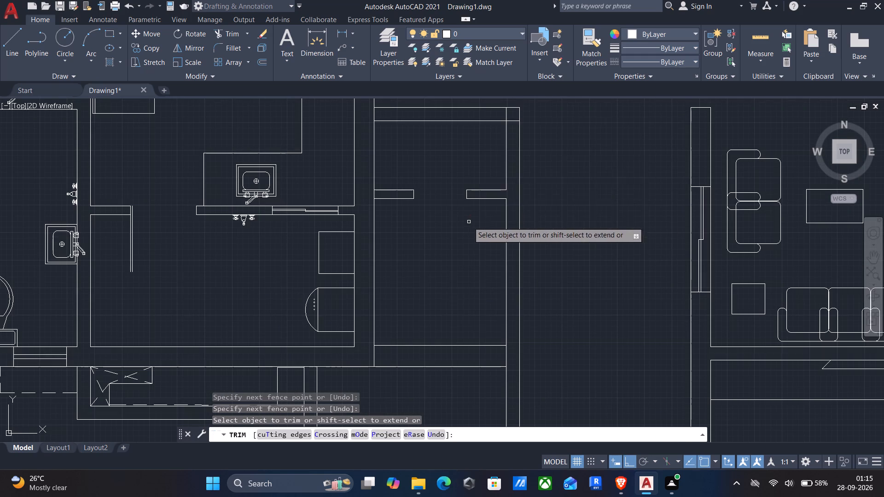
scroll(504, 115, up, 2)
drag(500, 115, 523, 140)
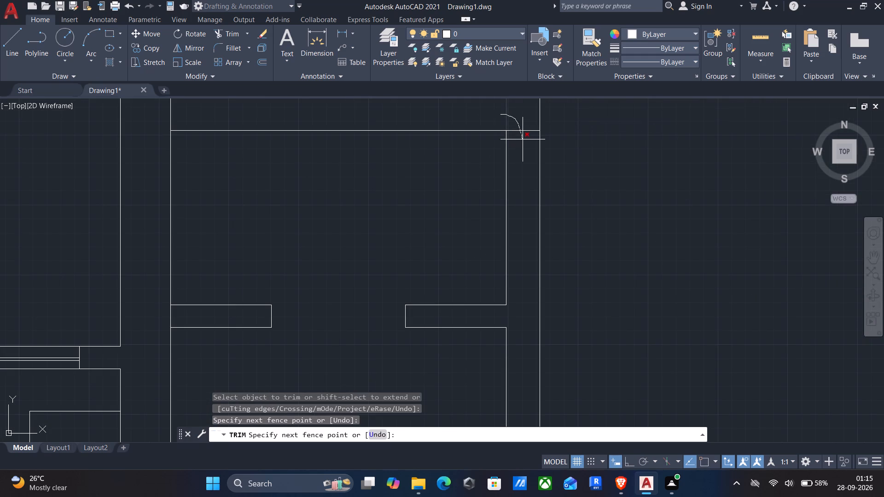
drag(523, 140, 522, 154)
Trim the east wall's inner face line across its junction with the wall closing the room south of the partition.
scroll(520, 161, down, 1)
scroll(428, 285, down, 1)
middle_drag(428, 286, 435, 242)
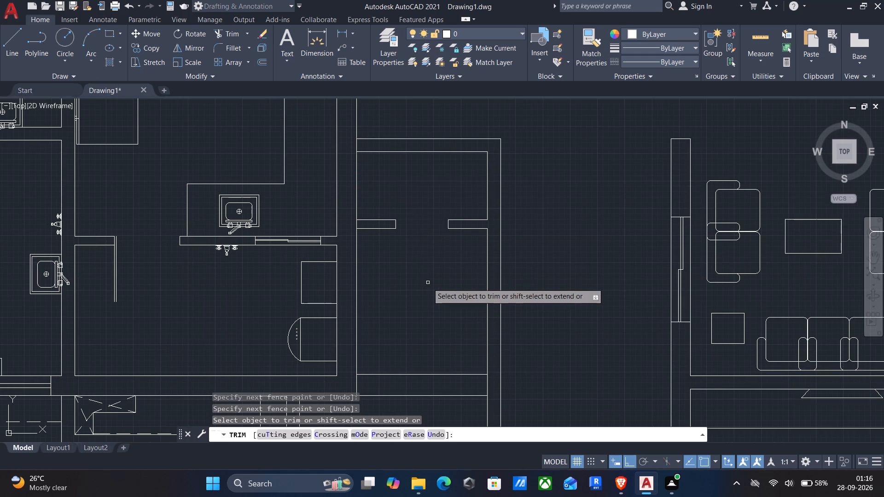
middle_drag(429, 286, 448, 196)
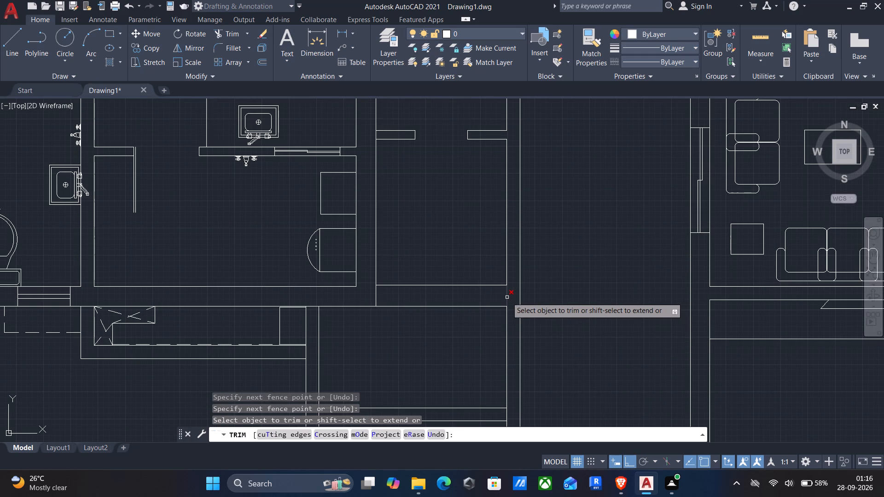
click(507, 297)
scroll(484, 301, down, 2)
scroll(446, 304, up, 3)
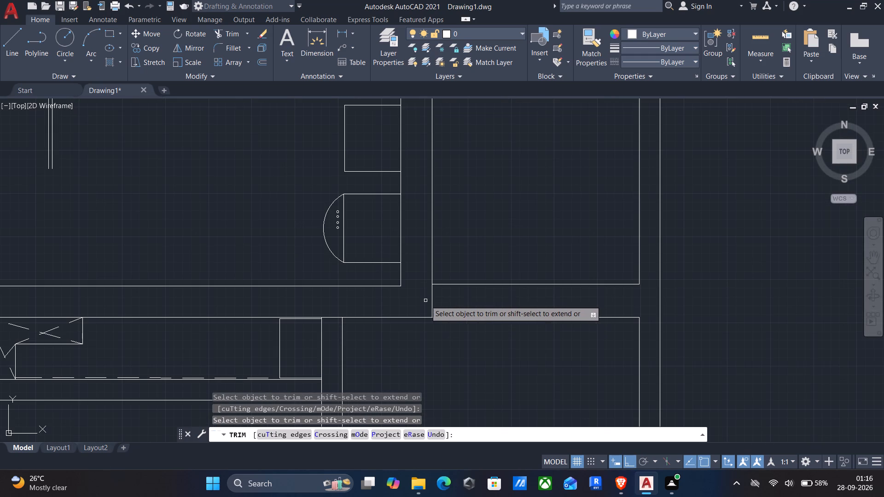
scroll(474, 300, down, 2)
middle_drag(476, 322, 508, 273)
middle_drag(511, 301, 509, 283)
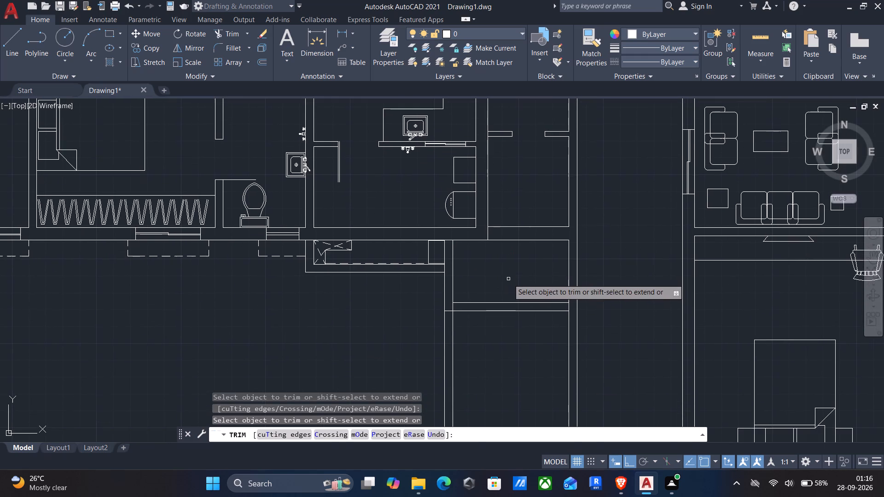
key(Return)
Draw a short horizontal line across the east wall at the midpoint of its inner face south of the partition.
key(l)
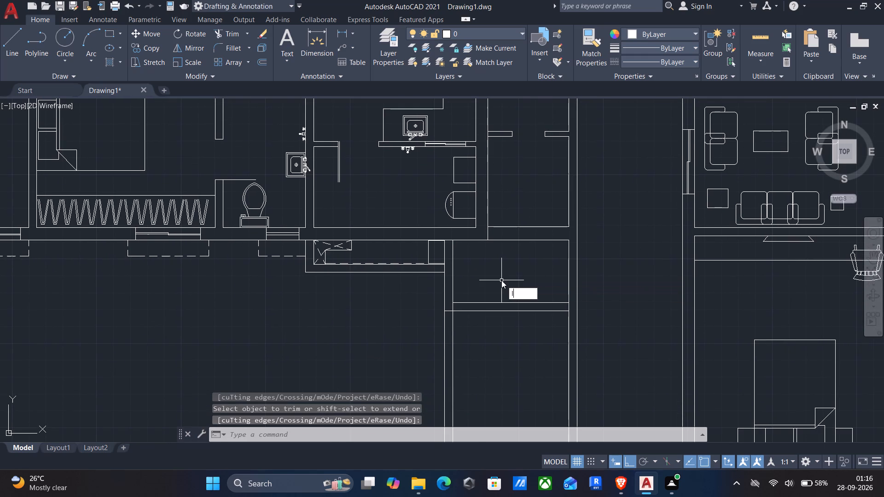
key(Return)
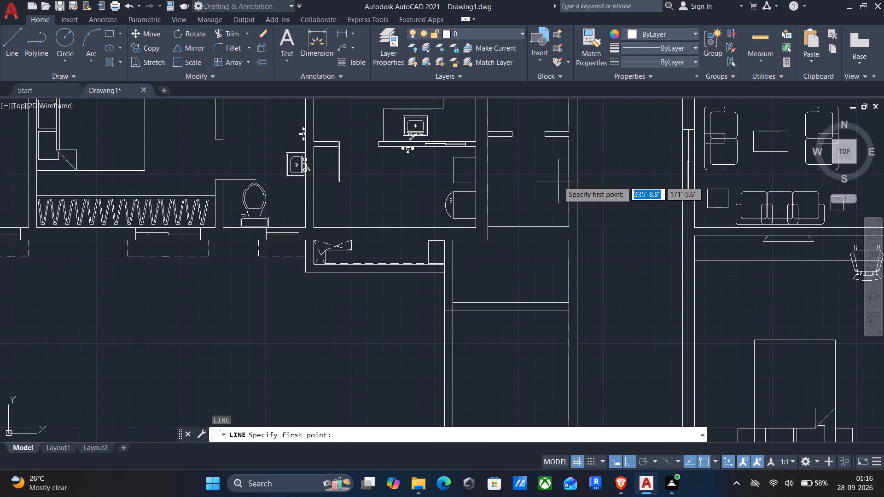
click(570, 183)
scroll(571, 184, up, 3)
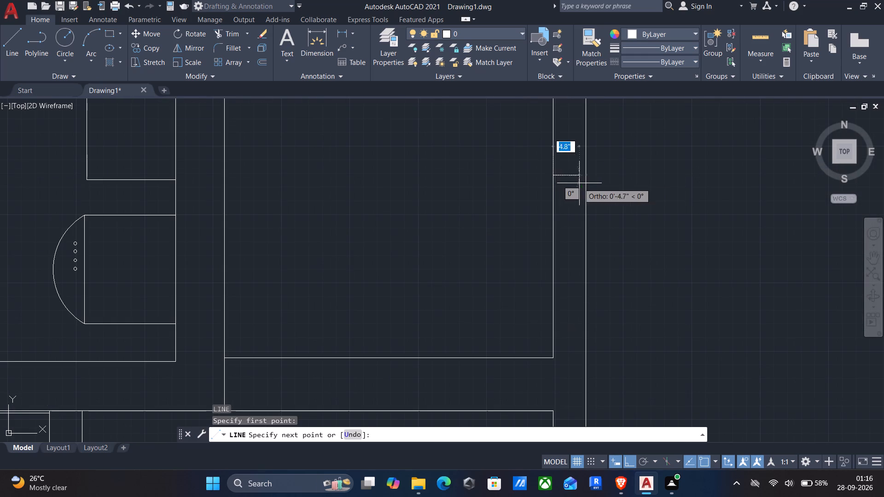
click(587, 175)
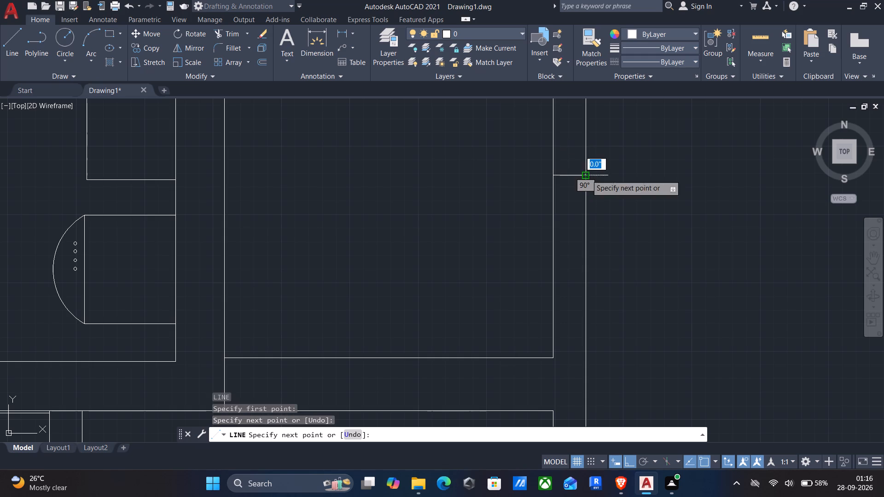
key(Return)
Offset the east wall's short midpoint line 1' south.
key(o)
key(Return)
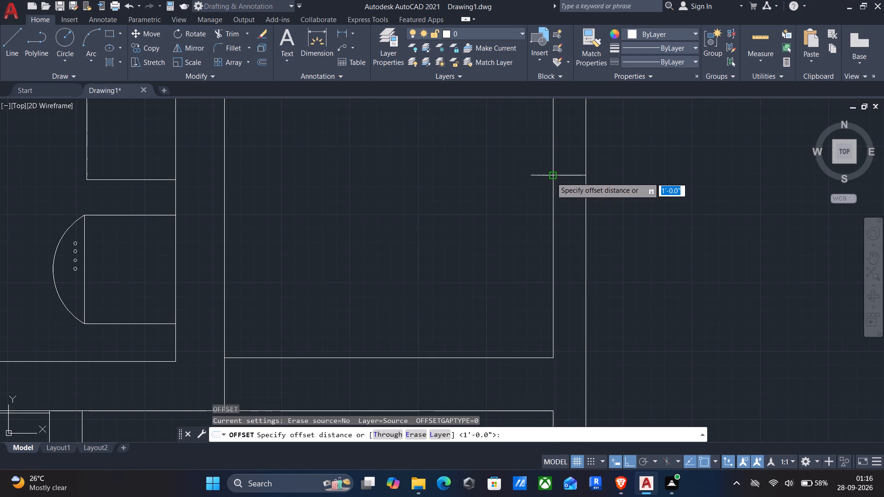
click(569, 174)
click(570, 225)
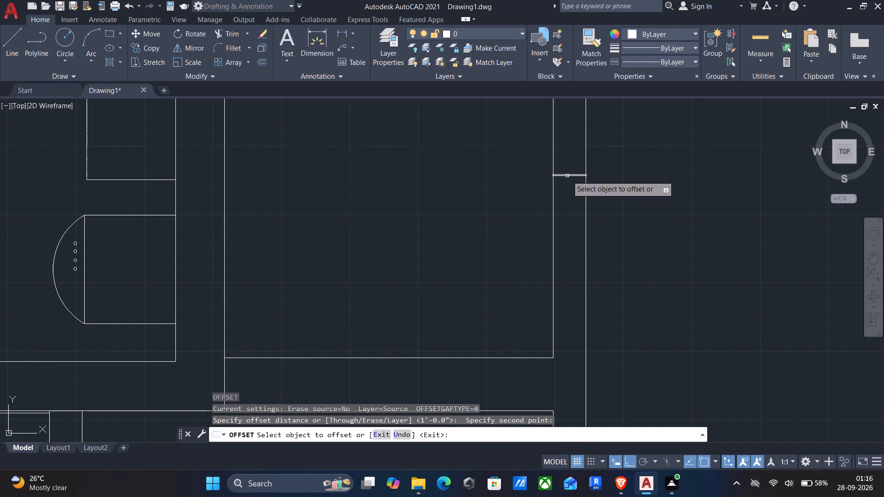
click(567, 176)
key(1)
key(apostrophe)
key(Return)
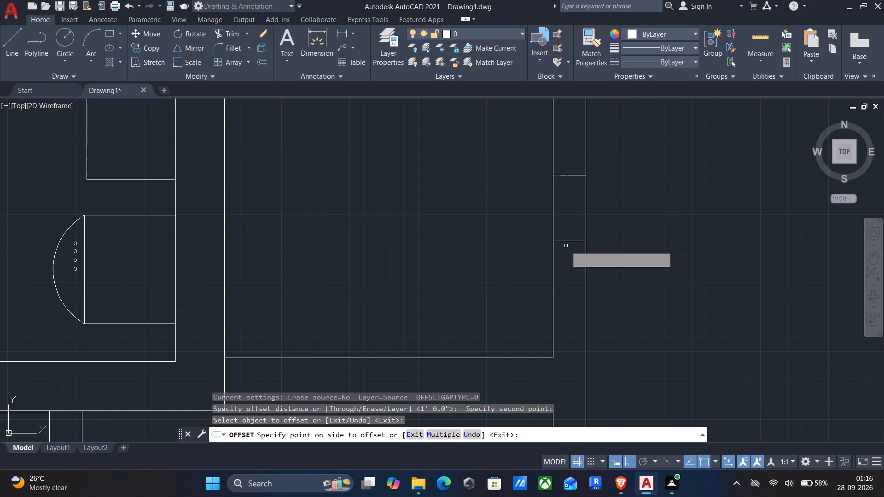
Offset the east wall's short midpoint line 1' north.
middle_drag(566, 260, 552, 405)
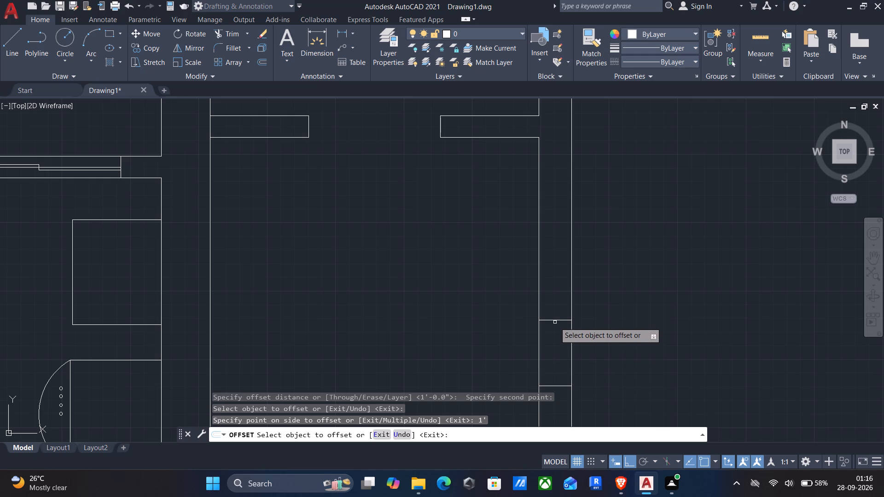
drag(552, 321, 552, 317)
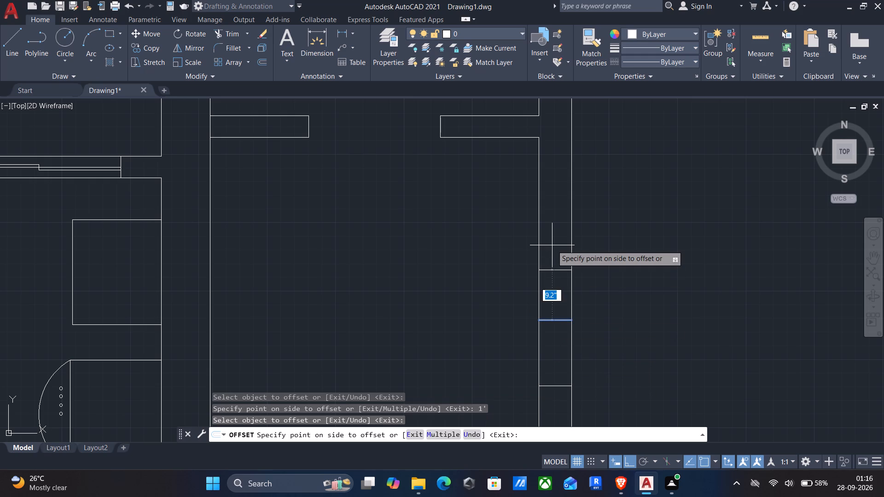
text(1')
key(Return)
middle_drag(535, 276, 535, 267)
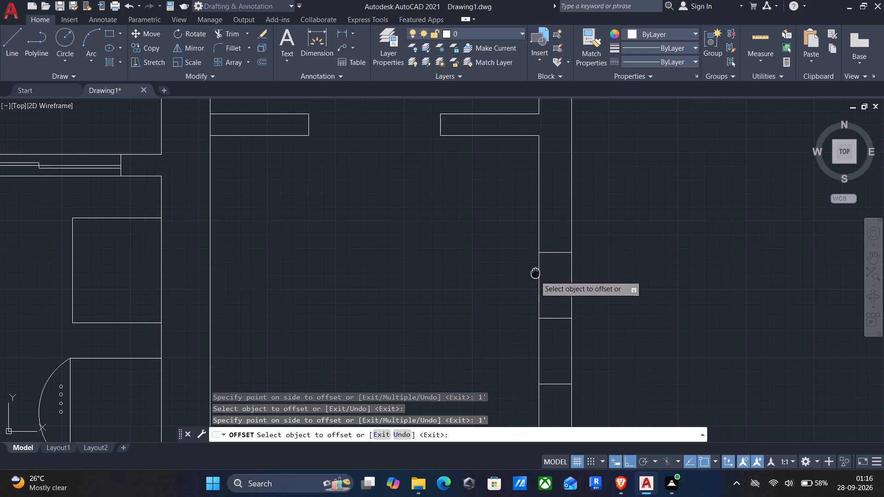
middle_drag(535, 267, 536, 254)
scroll(537, 251, down, 1)
middle_drag(494, 255, 504, 204)
key(Return)
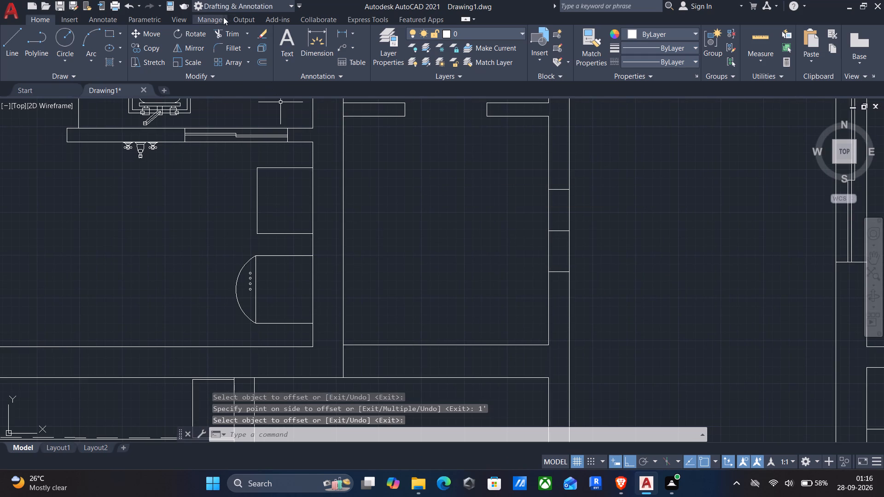
Trim the east wall faces between the two offset lines and remove the midpoint mark to leave a 2' opening.
click(223, 30)
drag(459, 185, 564, 211)
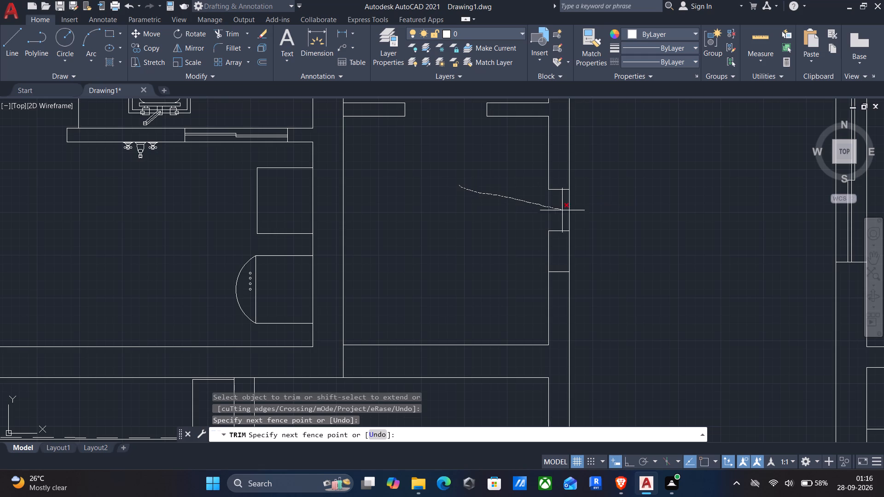
drag(564, 211, 556, 227)
scroll(522, 245, down, 2)
middle_drag(520, 252, 536, 231)
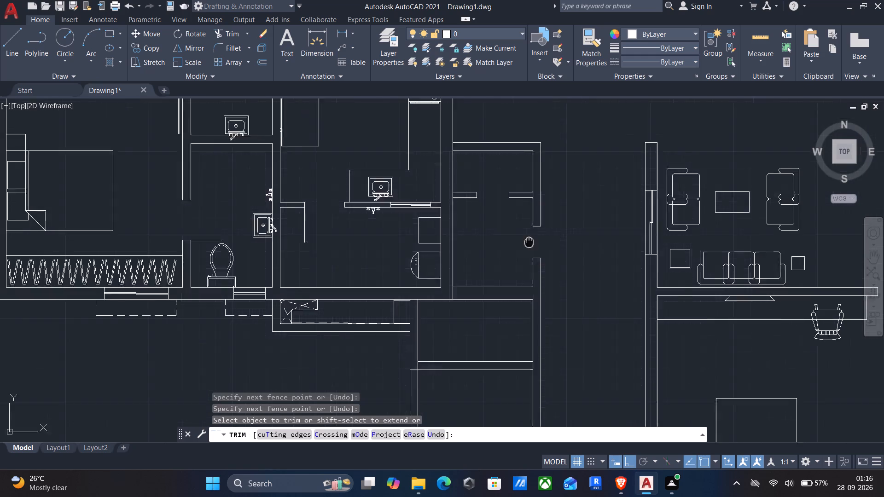
middle_drag(536, 231, 575, 184)
middle_drag(554, 233, 559, 178)
middle_drag(543, 249, 557, 214)
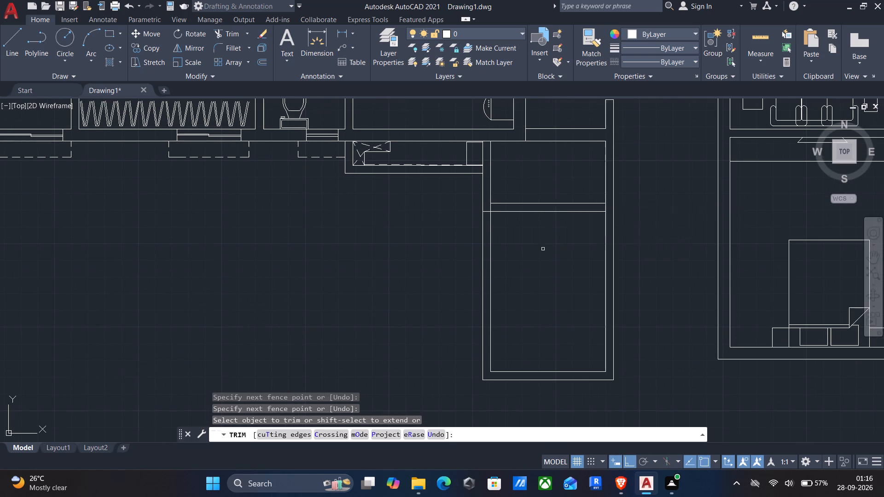
middle_drag(563, 209, 560, 256)
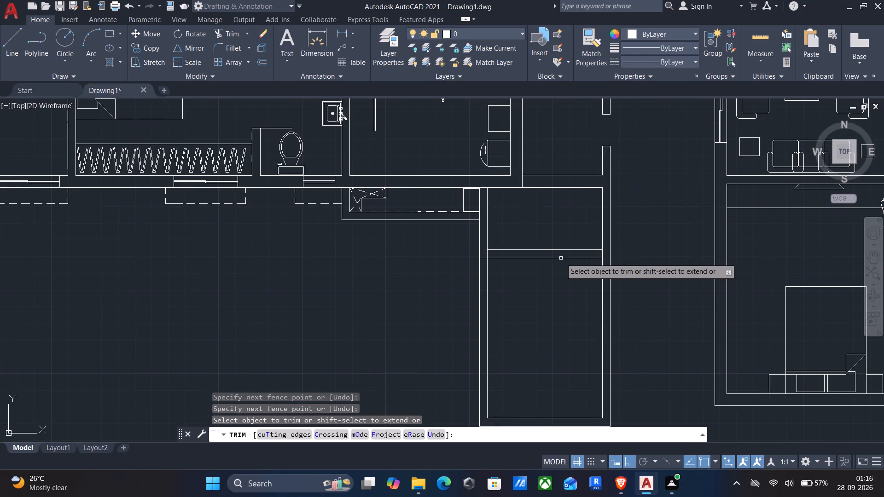
key(Return)
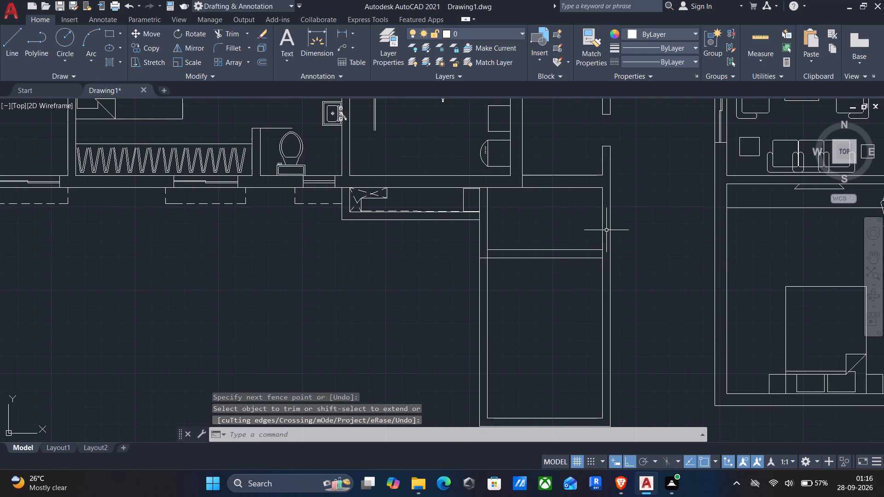
Trim the east wall's inner face line across its junction with the cross wall between the two southern rooms.
text(tr)
key(Return)
scroll(607, 245, up, 1)
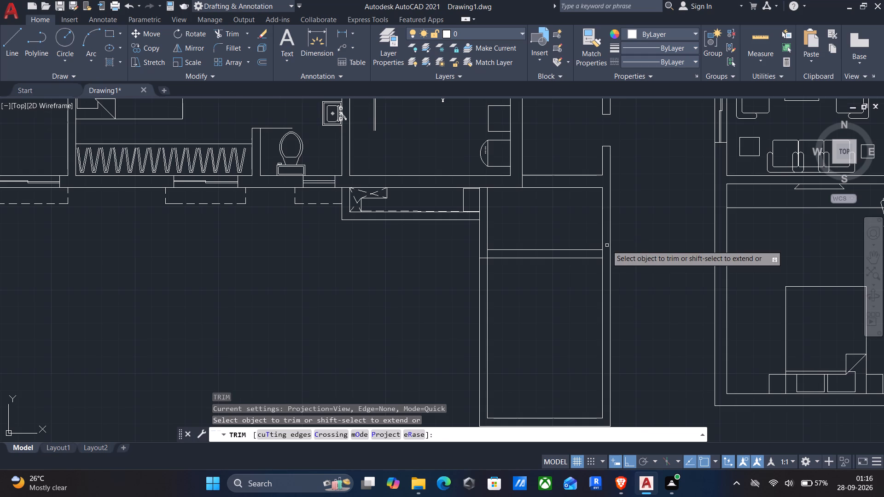
scroll(607, 246, up, 2)
drag(597, 269, 543, 272)
key(Return)
Draw a short horizontal line across the east wall at the inner face's midpoint in the room north of that cross wall.
scroll(510, 301, down, 1)
middle_drag(512, 304, 581, 289)
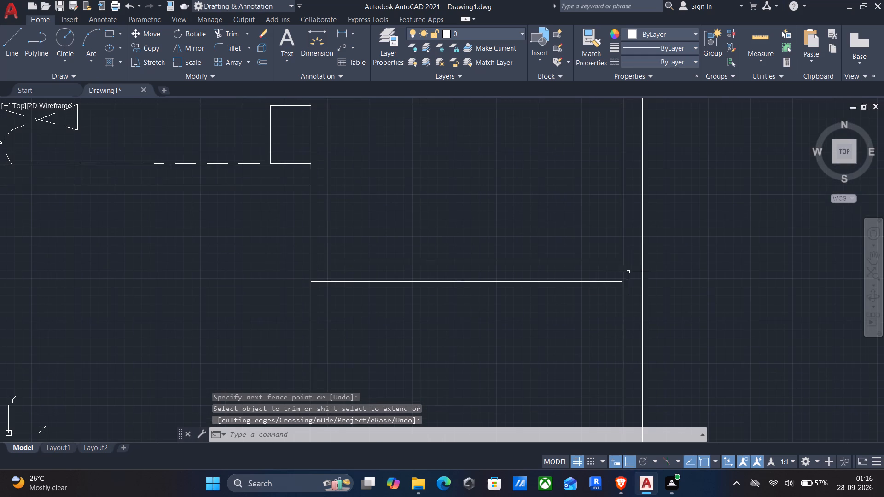
key(l)
key(Return)
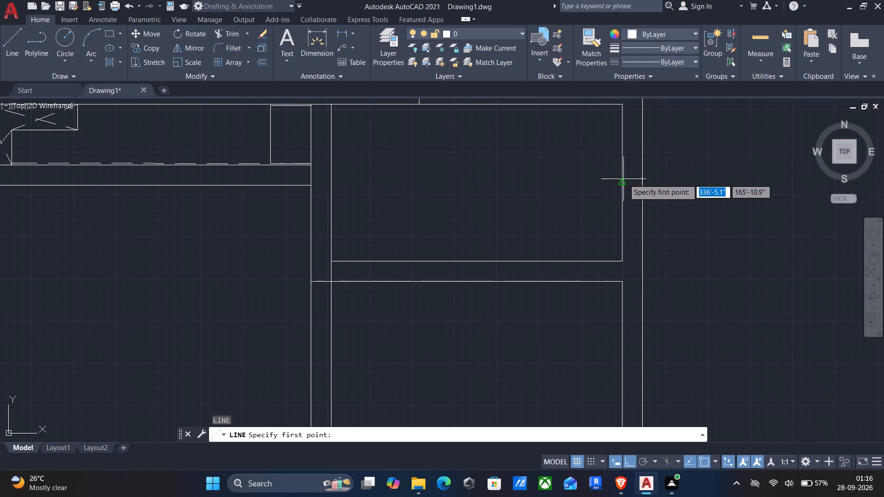
click(624, 183)
scroll(624, 183, down, 1)
scroll(624, 183, up, 2)
click(651, 185)
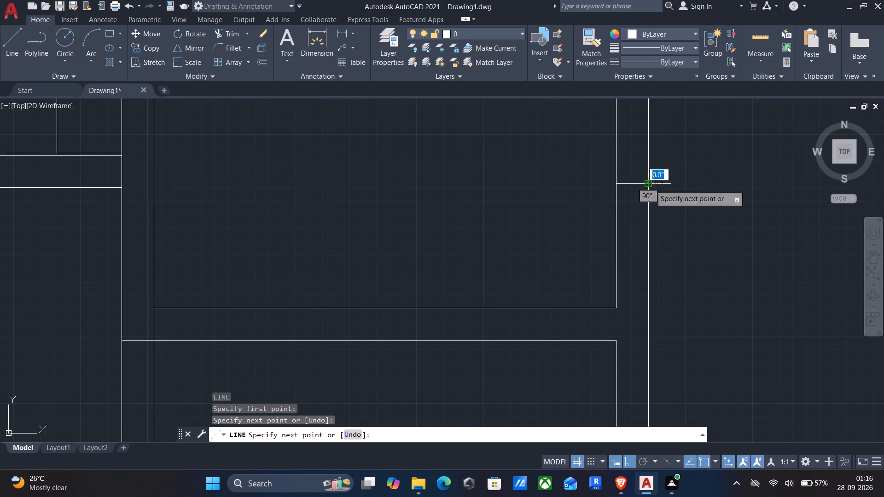
key(Return)
Offset the east wall's short midpoint line 1' to the north and 1' to the south.
scroll(627, 215, down, 1)
key(o)
key(Return)
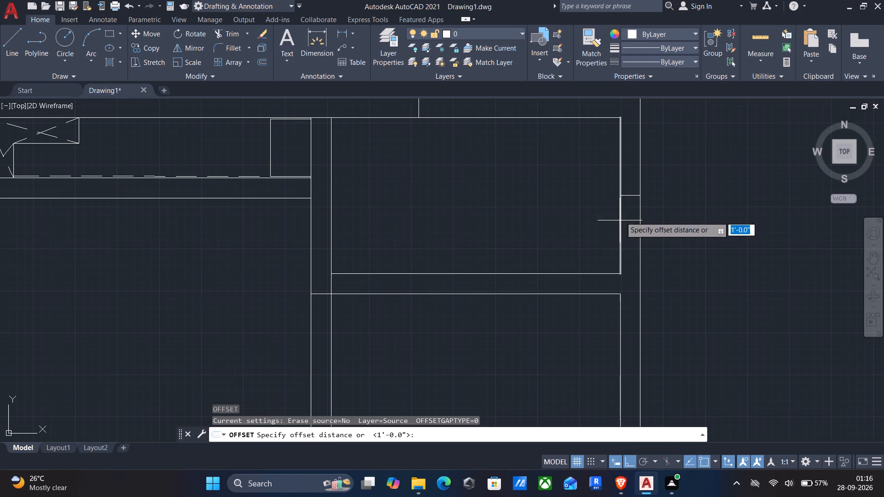
click(627, 197)
click(626, 242)
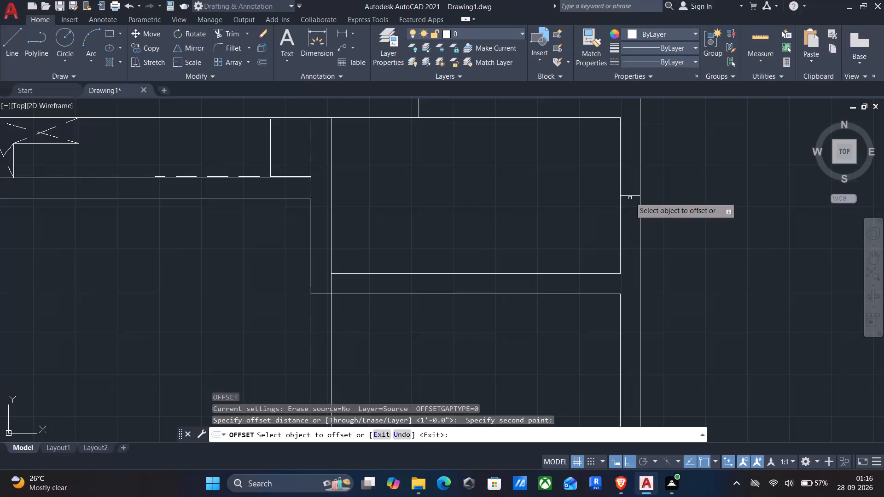
click(630, 196)
text(1')
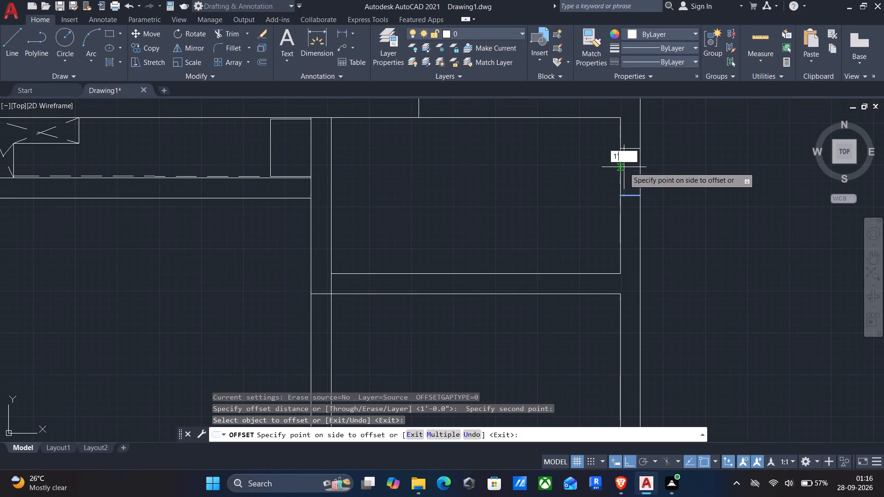
key(Return)
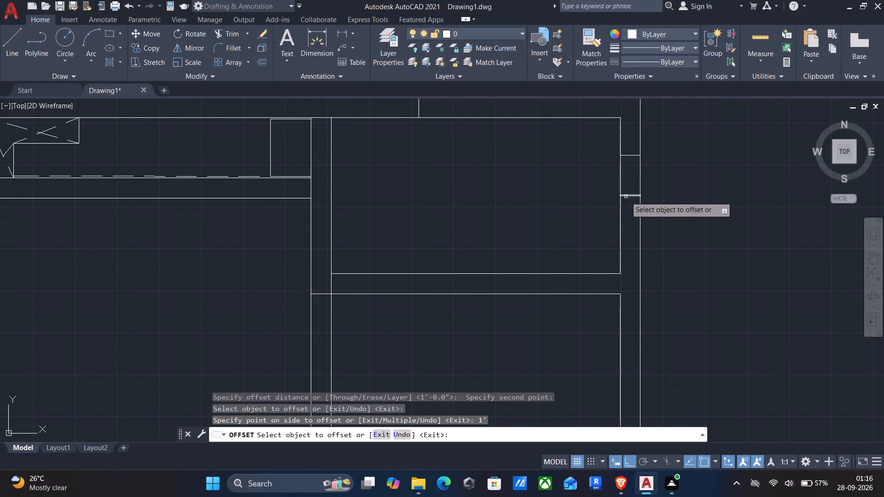
click(626, 196)
key(1)
key(apostrophe)
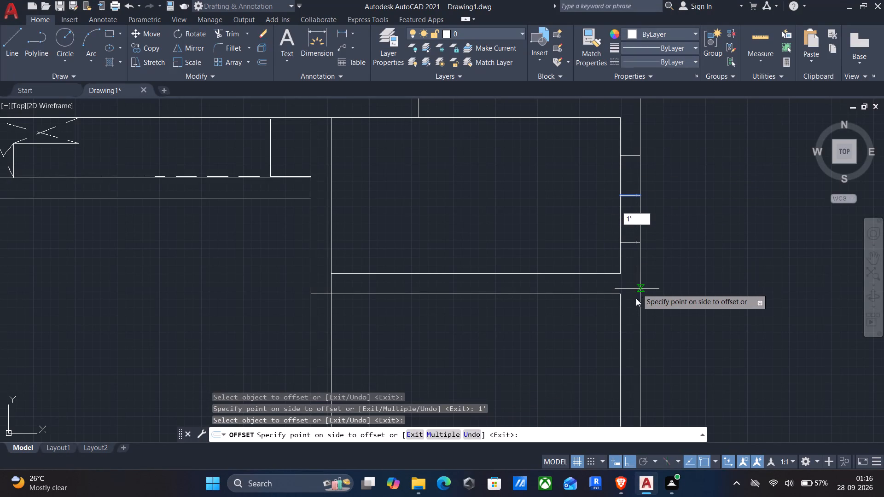
key(Return)
middle_drag(596, 286, 608, 266)
scroll(612, 260, down, 1)
key(Return)
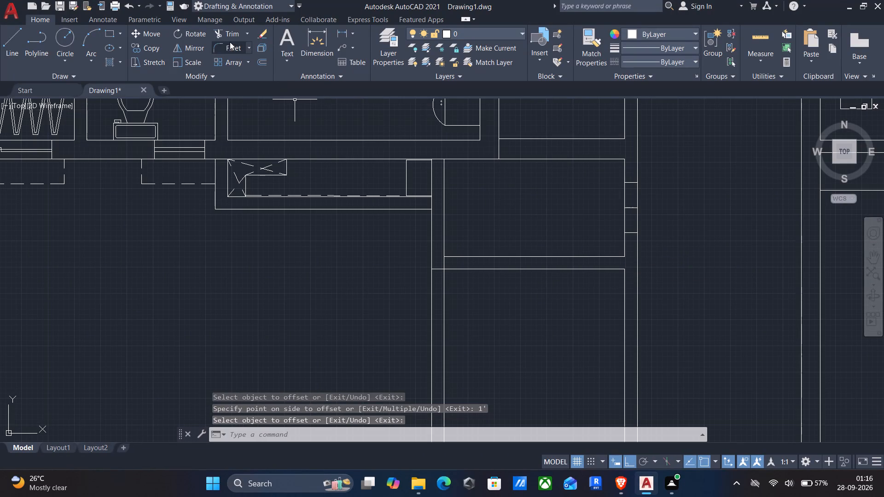
Trim both east wall faces between the two offset lines and remove the midpoint mark to leave a 2' opening.
click(226, 35)
drag(586, 188, 633, 196)
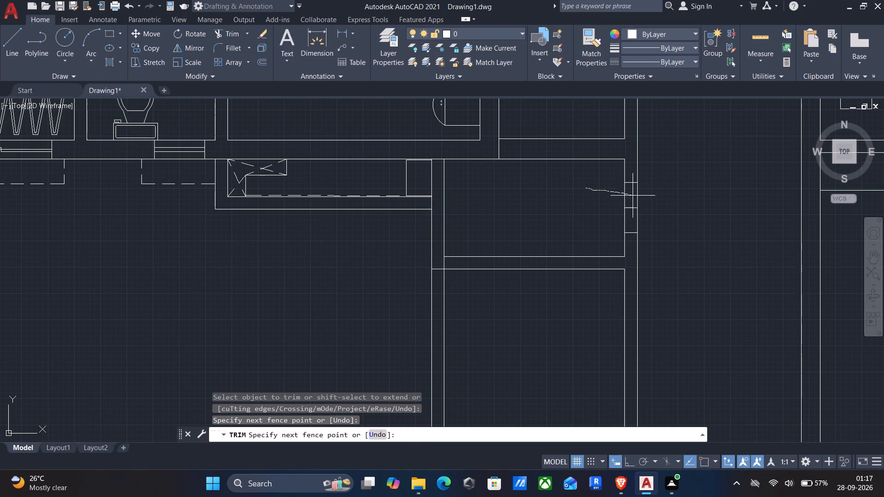
drag(633, 196, 630, 205)
drag(630, 205, 630, 210)
drag(633, 210, 625, 205)
Trim the cross wall's south face line where it runs through the west wall between the two southern rooms.
scroll(601, 219, down, 1)
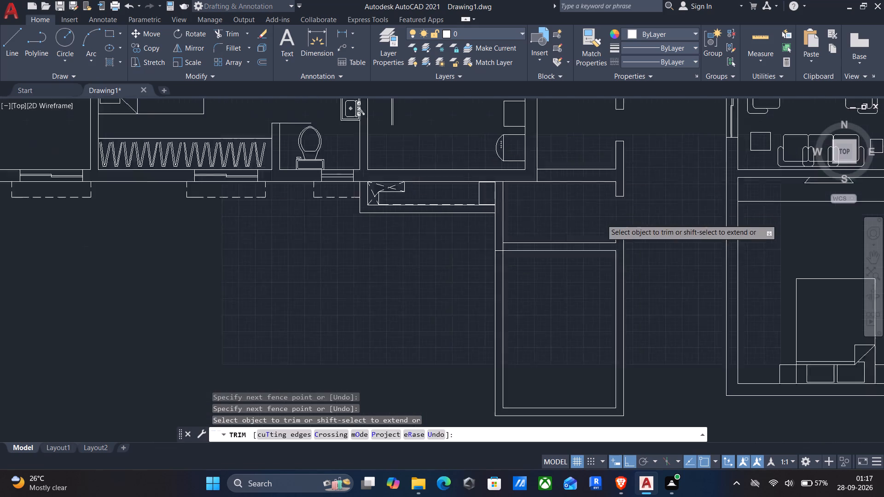
scroll(600, 219, down, 1)
middle_drag(553, 230, 592, 196)
scroll(582, 207, up, 3)
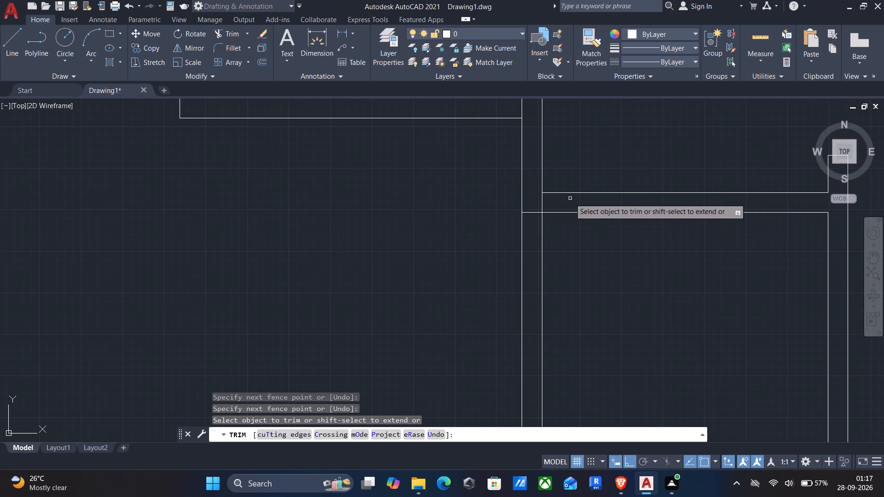
drag(528, 198, 531, 230)
scroll(536, 234, down, 2)
middle_drag(573, 280, 593, 244)
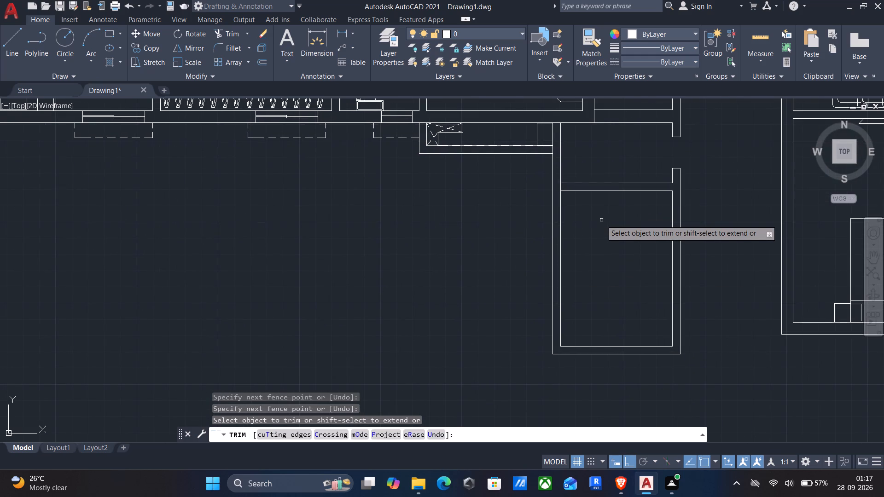
key(Return)
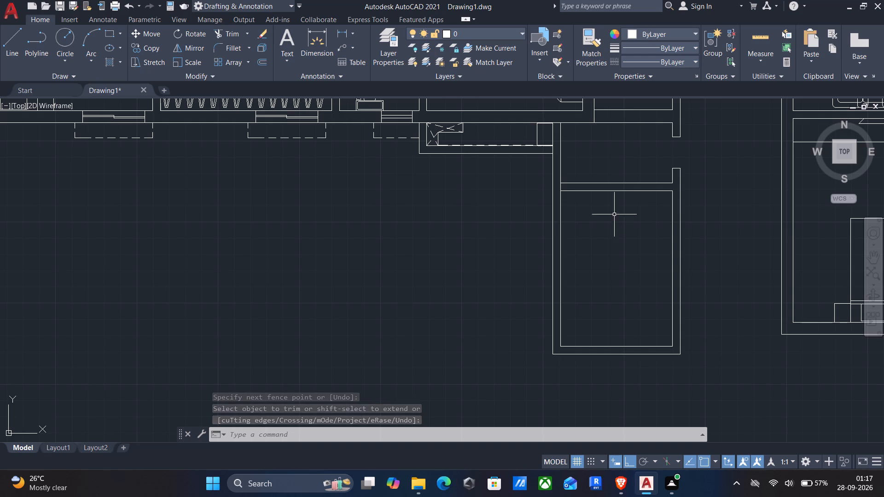
Draw an L-shaped line in the northernmost small room, from the west wall face eastward, turning south about 1'-9" to the partition.
middle_drag(599, 260, 552, 388)
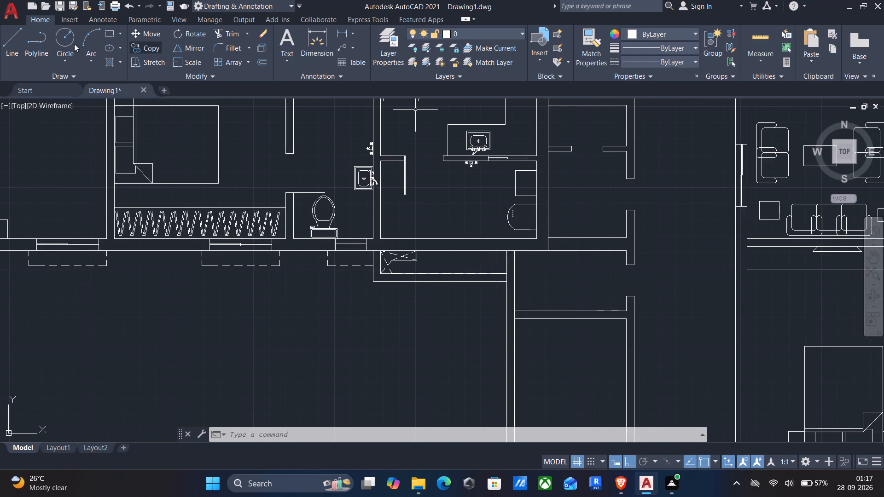
click(11, 40)
middle_drag(694, 239, 677, 289)
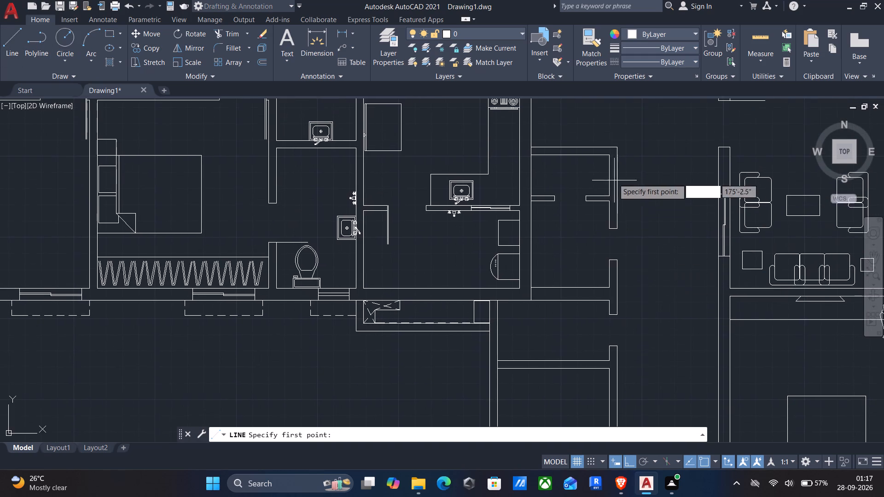
scroll(589, 164, up, 2)
scroll(455, 178, up, 1)
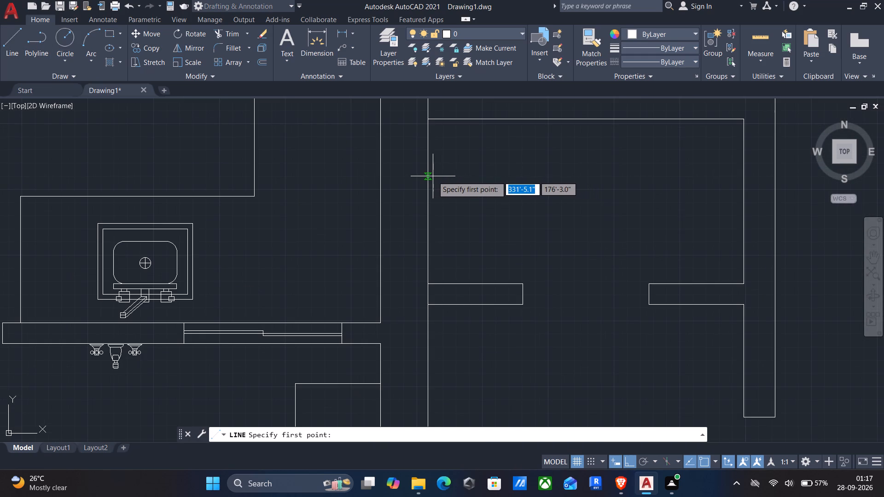
click(430, 169)
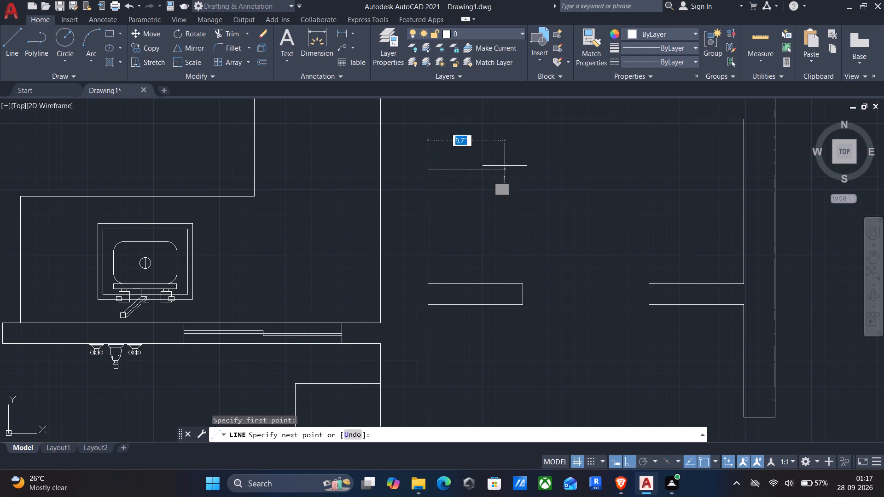
click(708, 157)
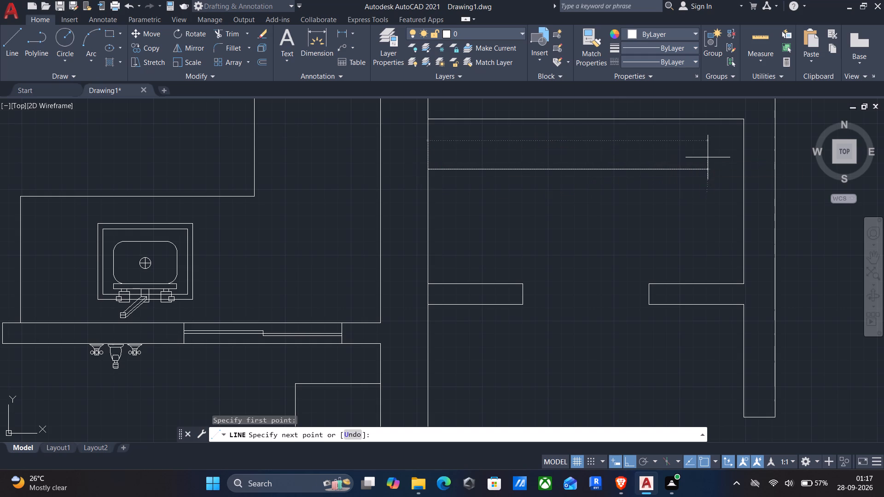
click(708, 279)
key(Return)
Draw a horizontal line across the room south of that partition, from its west wall face to its east wall face, near the south wall.
scroll(701, 285, down, 2)
middle_drag(701, 301, 768, 194)
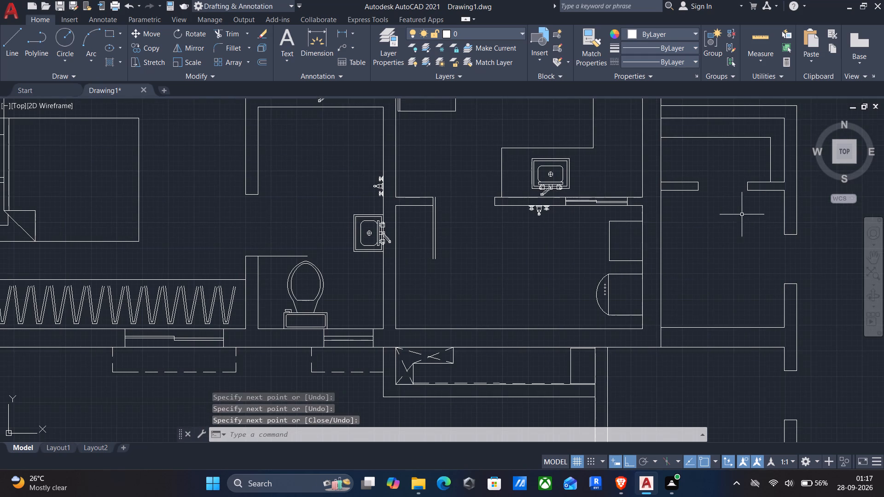
middle_drag(742, 224, 718, 221)
scroll(677, 312, up, 1)
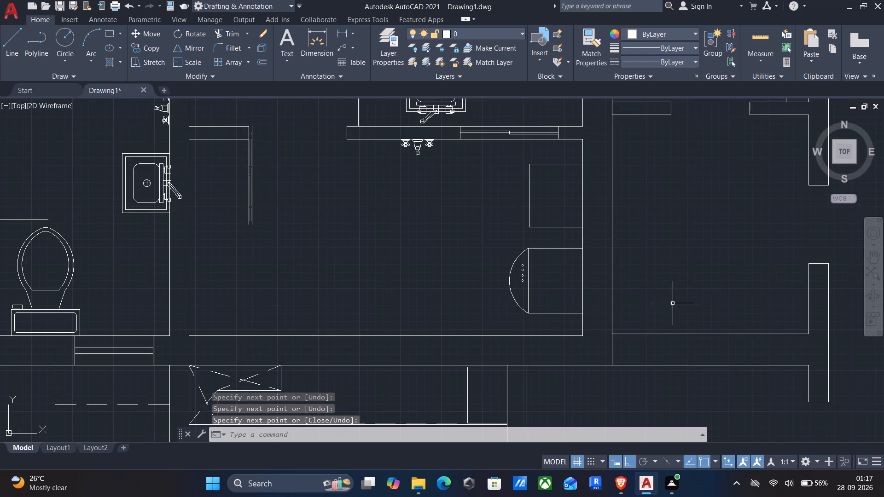
scroll(632, 297, up, 2)
key(Return)
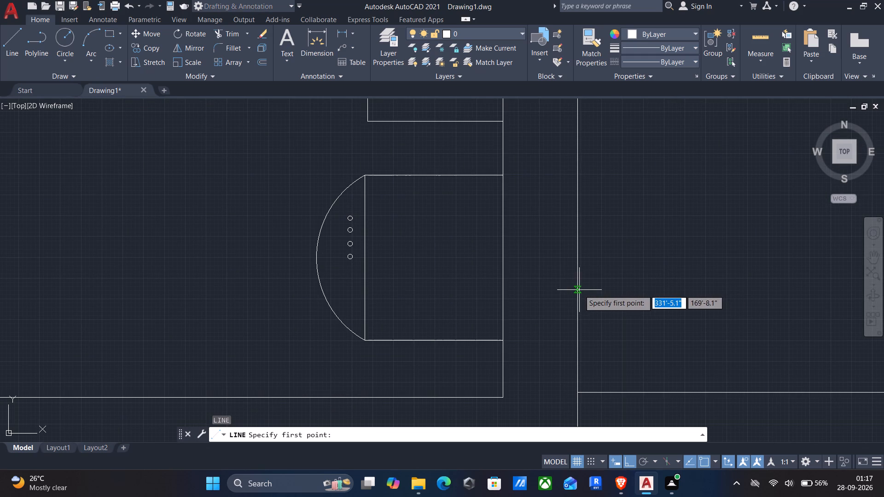
drag(579, 290, 588, 293)
scroll(681, 298, down, 2)
middle_drag(703, 284, 518, 289)
scroll(657, 294, up, 1)
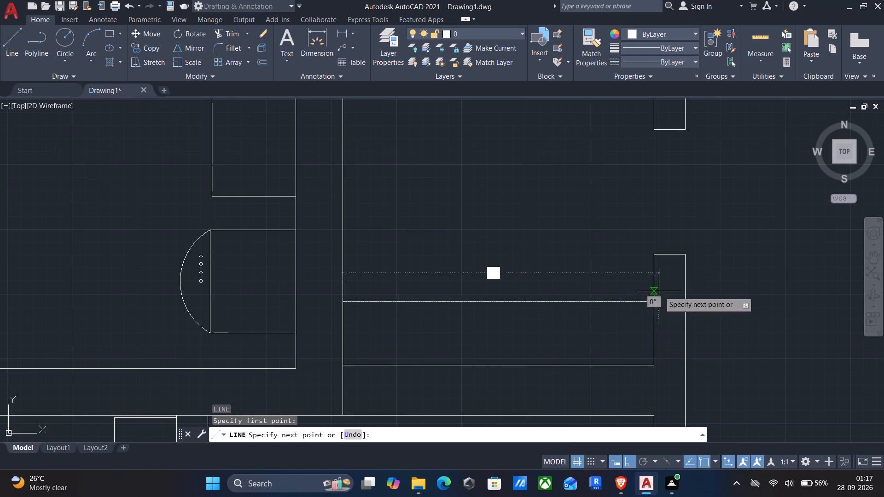
click(654, 301)
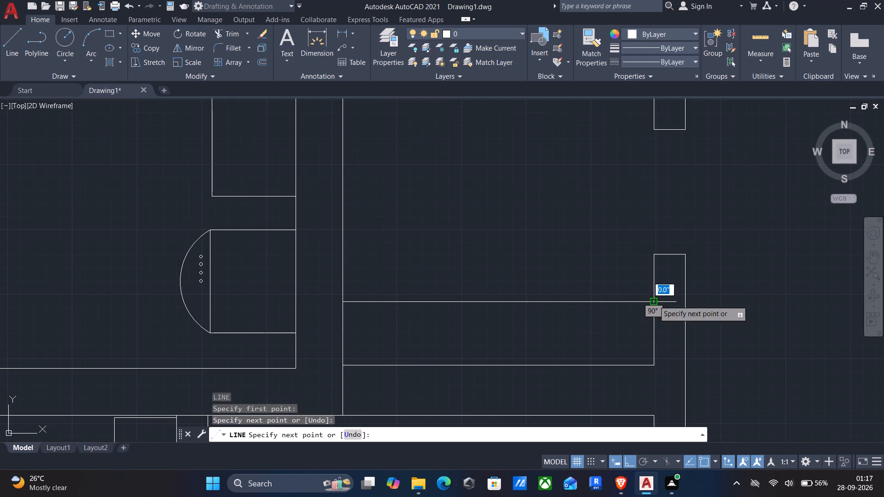
key(Return)
Draw a stepped line in the room below, about 9" south from the wall corner, then west, then about 3' south to the cross wall.
scroll(640, 316, down, 2)
middle_drag(639, 317, 678, 176)
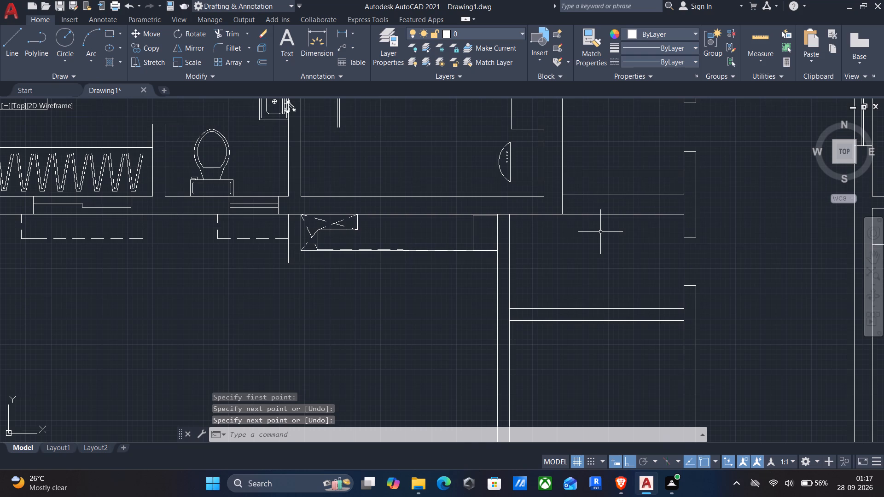
middle_drag(561, 258, 564, 245)
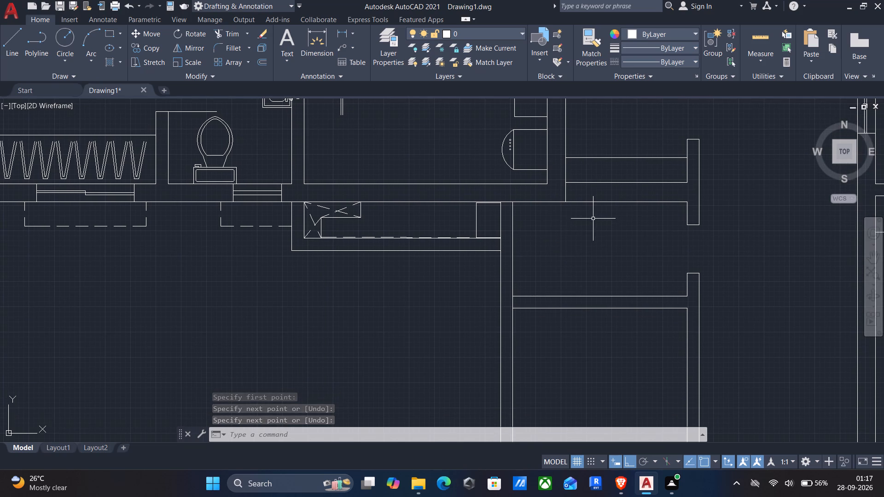
scroll(574, 212, up, 1)
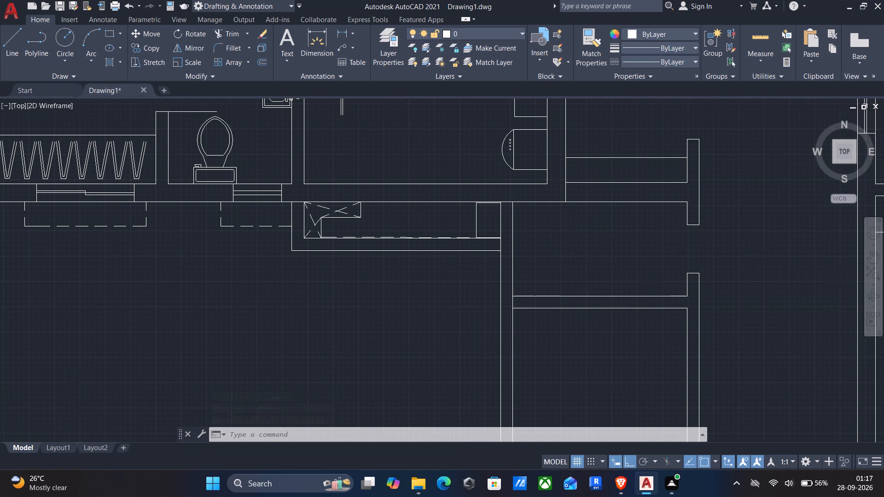
scroll(574, 212, up, 2)
key(Return)
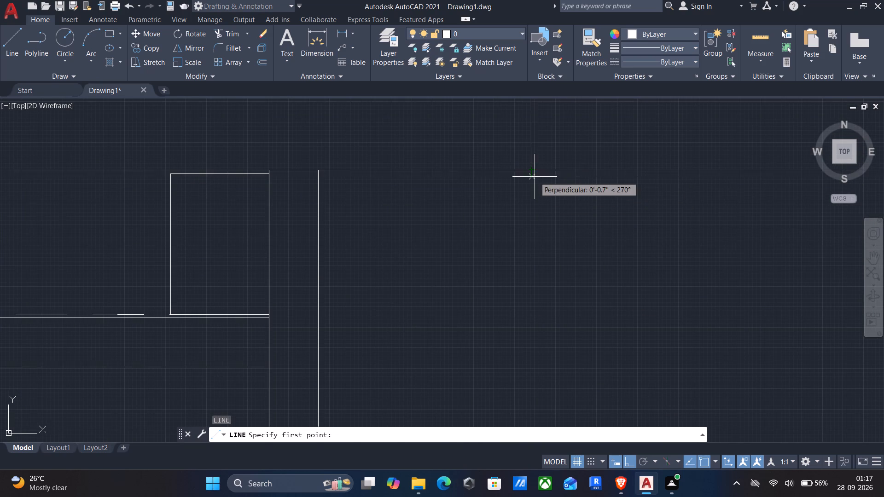
click(534, 172)
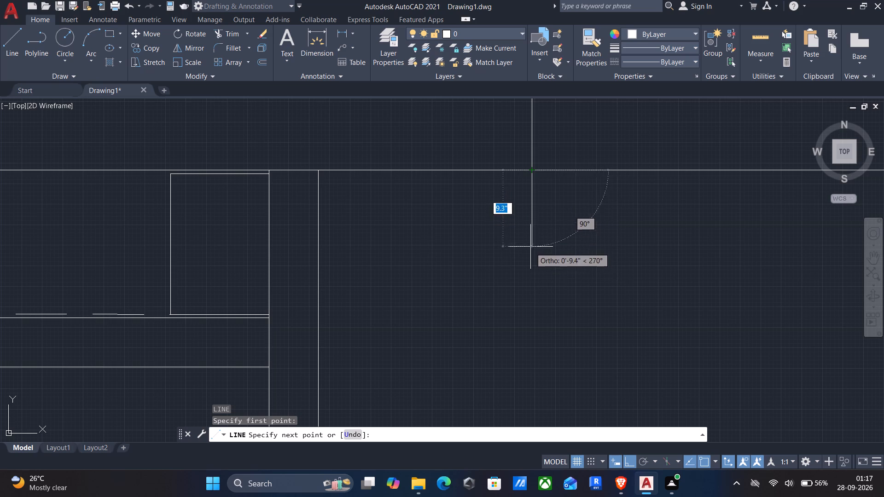
click(530, 245)
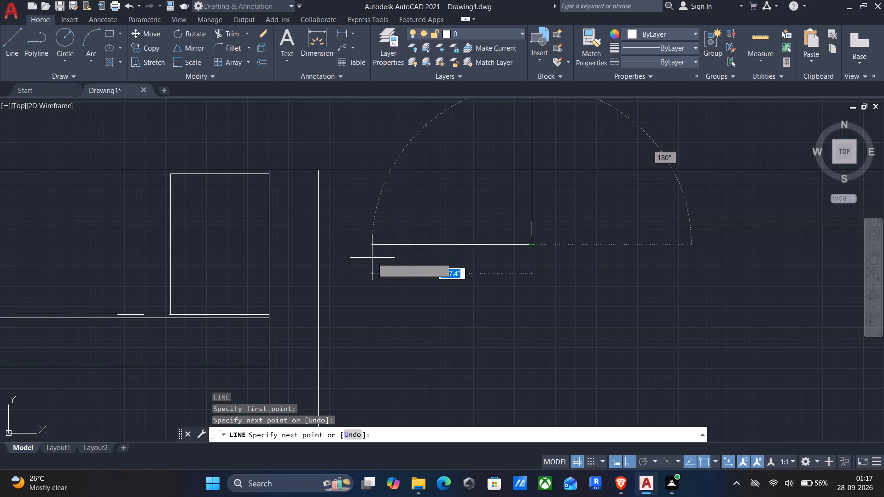
click(377, 252)
scroll(375, 292, down, 2)
middle_drag(376, 317, 397, 192)
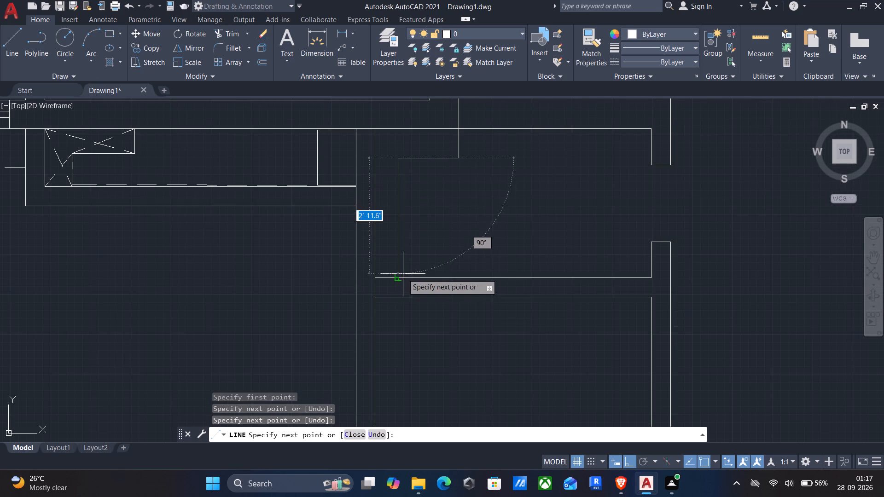
click(401, 277)
key(Return)
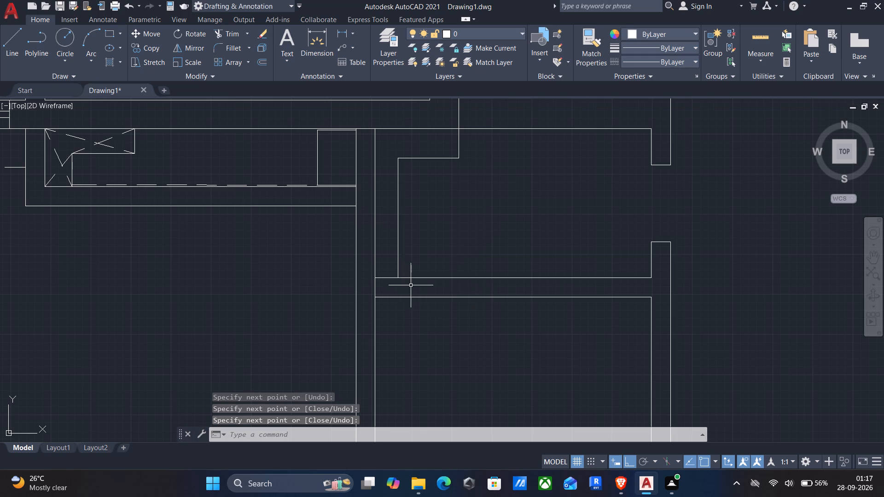
With HIDDEN linetype and Ortho off, draw diagonals through the stepped fitting from its southeast corner to the wall corner to its inner line's south end.
scroll(413, 289, down, 2)
middle_drag(419, 297, 429, 271)
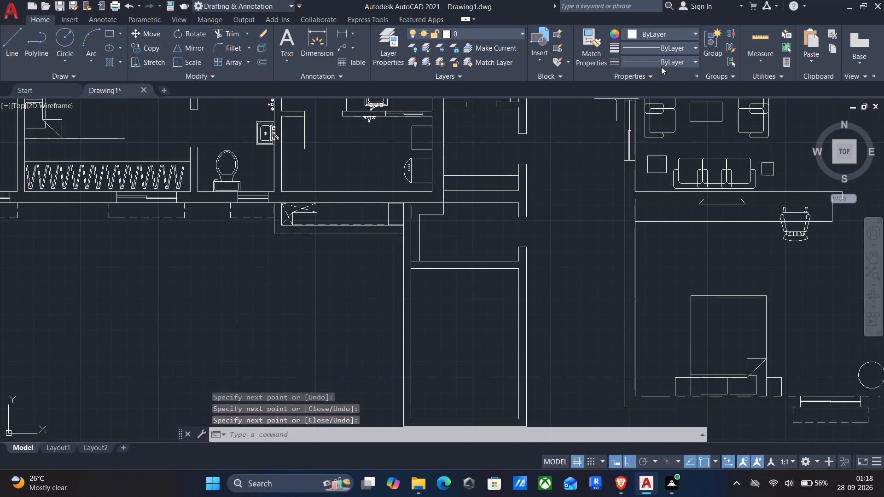
click(662, 62)
click(642, 118)
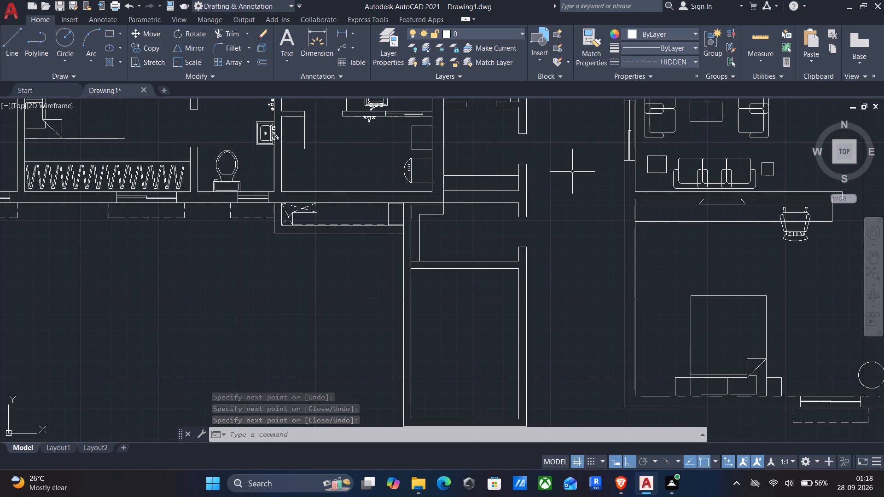
middle_drag(565, 178, 700, 216)
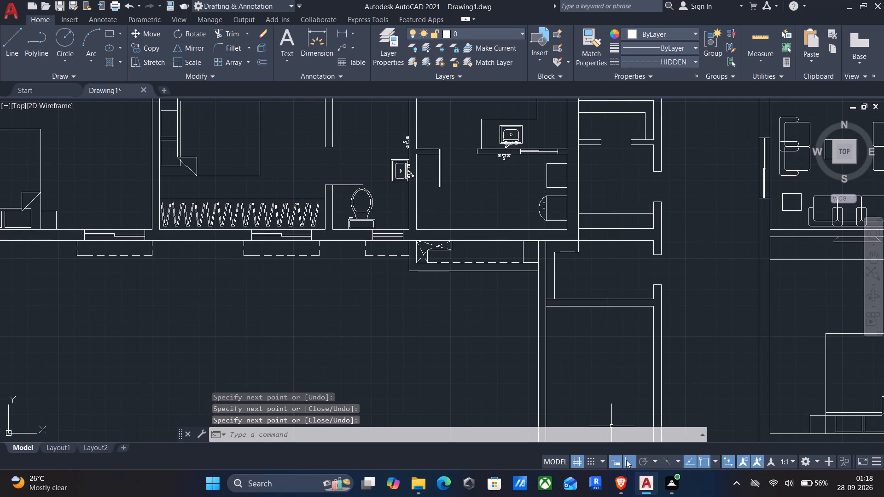
click(628, 460)
key(l)
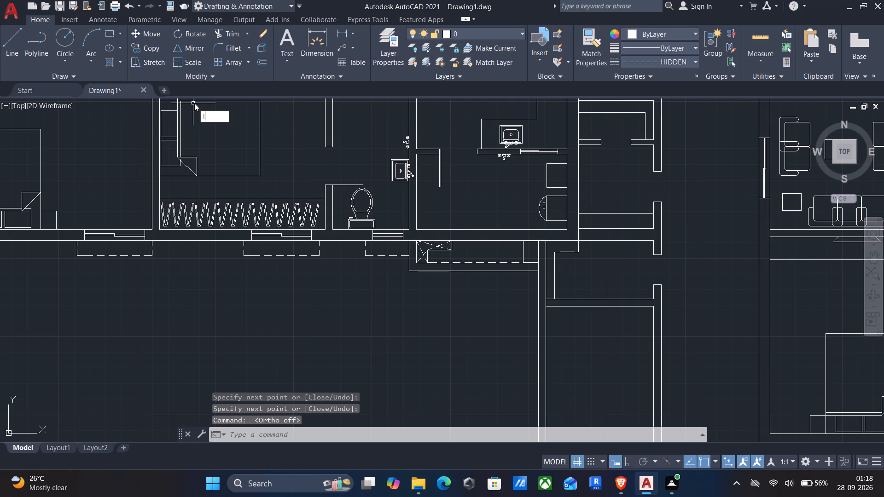
key(Return)
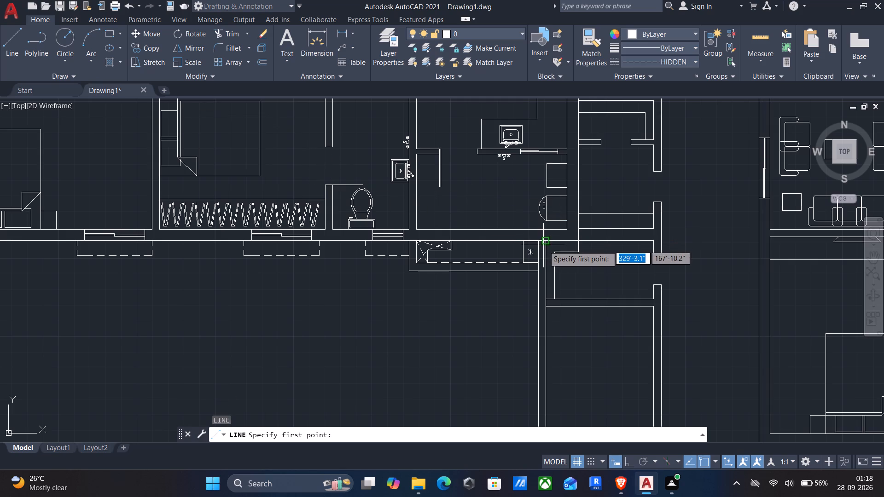
scroll(547, 244, up, 3)
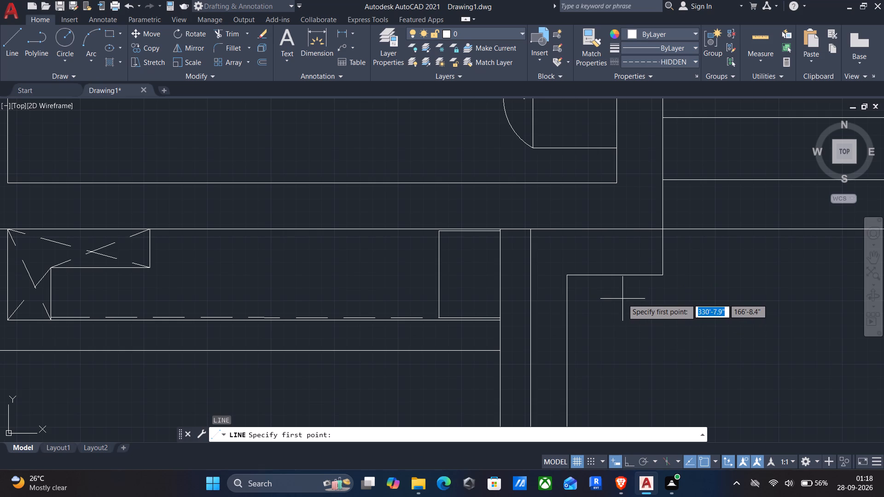
click(664, 275)
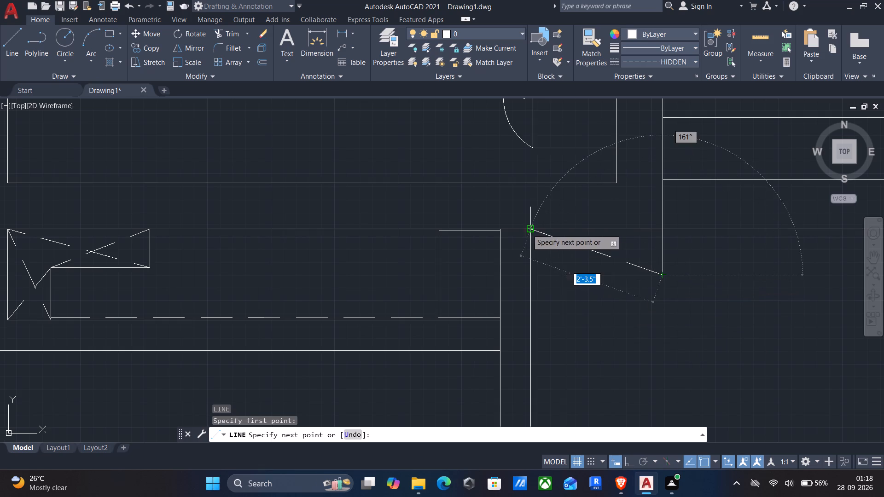
click(527, 229)
middle_drag(546, 329, 562, 238)
middle_drag(576, 323, 563, 207)
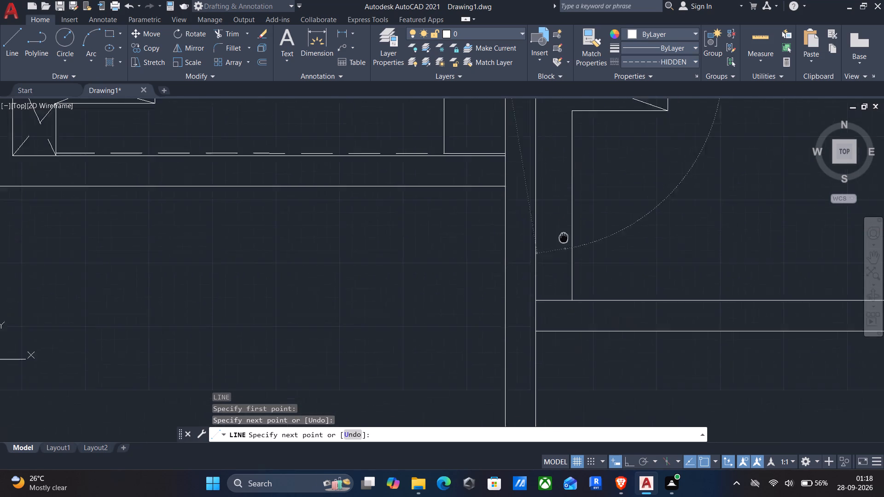
middle_drag(563, 207, 562, 193)
click(570, 244)
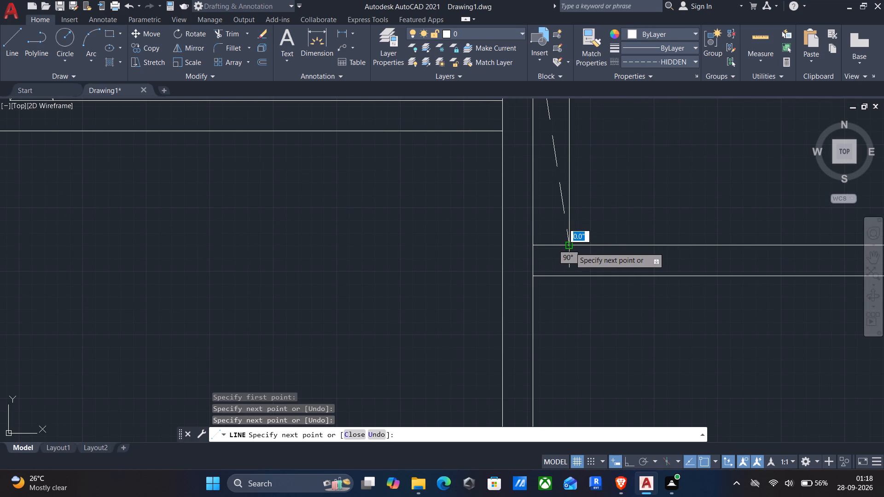
key(Return)
Draw the opposite hidden diagonals through the stepped fitting, from its southwest corner to the inner corner to its northeast corner.
key(Return)
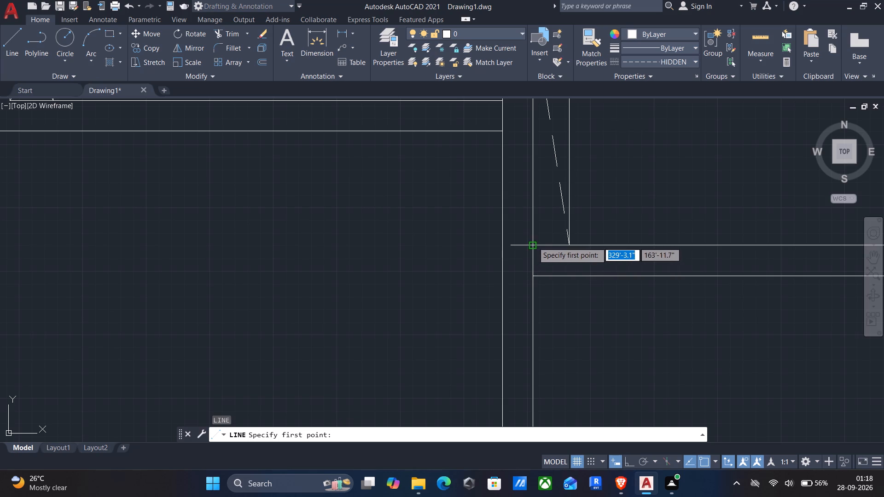
drag(533, 242, 535, 238)
middle_drag(531, 169, 500, 331)
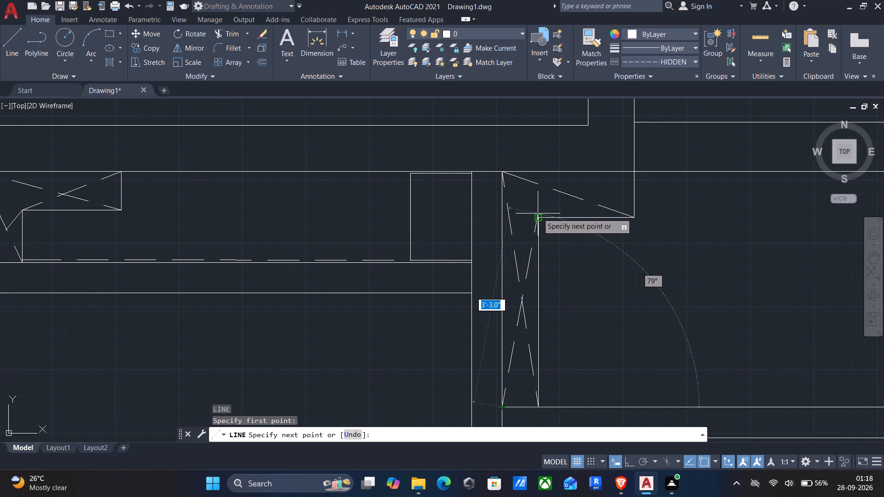
click(537, 217)
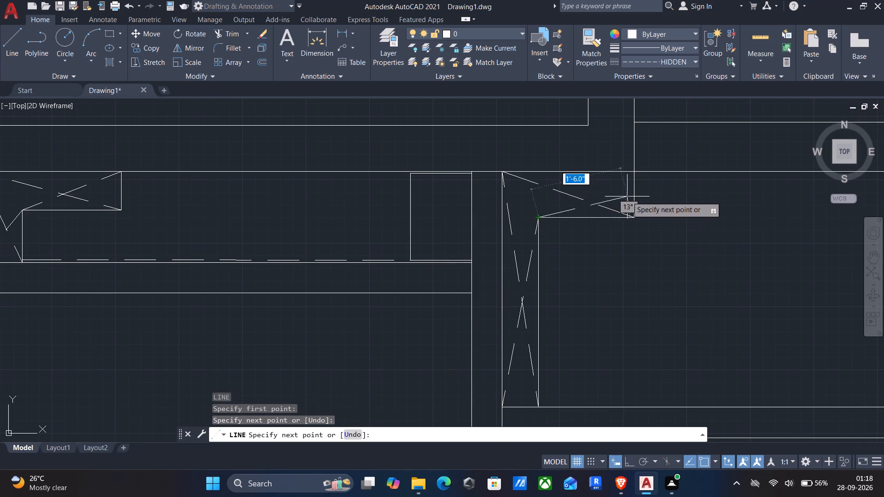
click(636, 182)
key(Return)
Draw two crossing hidden diagonals between opposite corners of the strip along the south wall of the middle small room.
scroll(631, 188, down, 3)
middle_drag(609, 219, 577, 317)
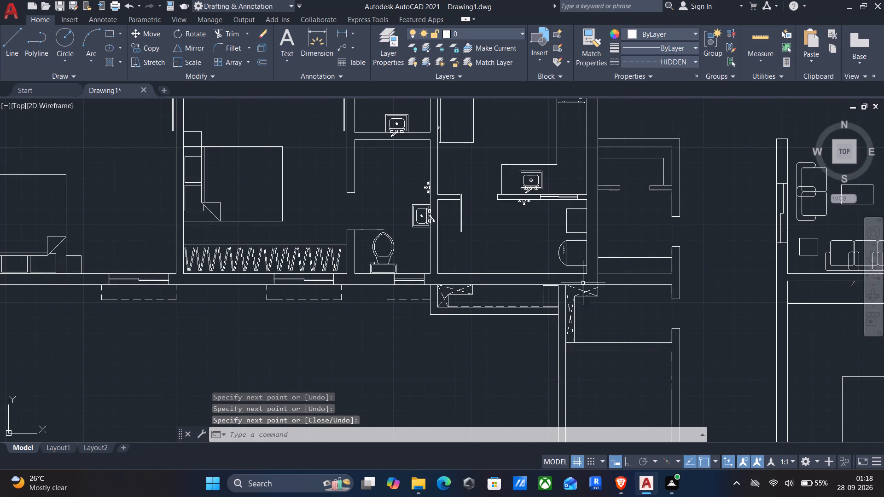
middle_drag(567, 254, 546, 283)
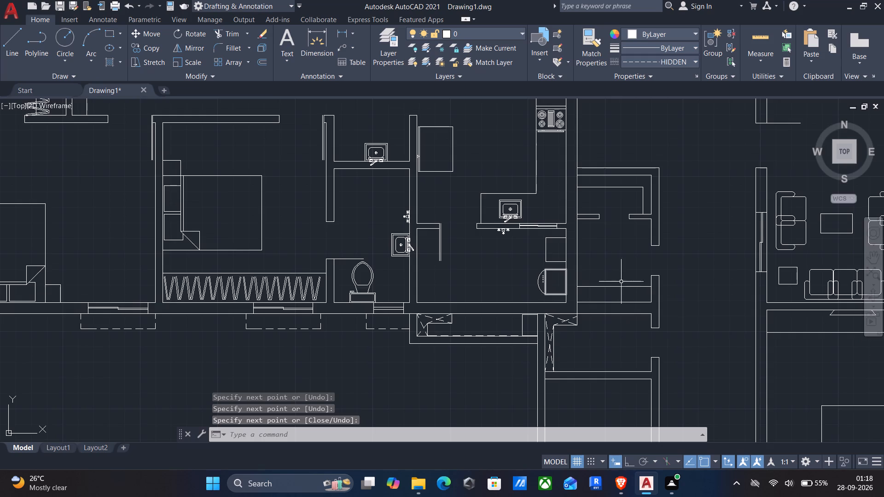
scroll(635, 286, up, 2)
key(Return)
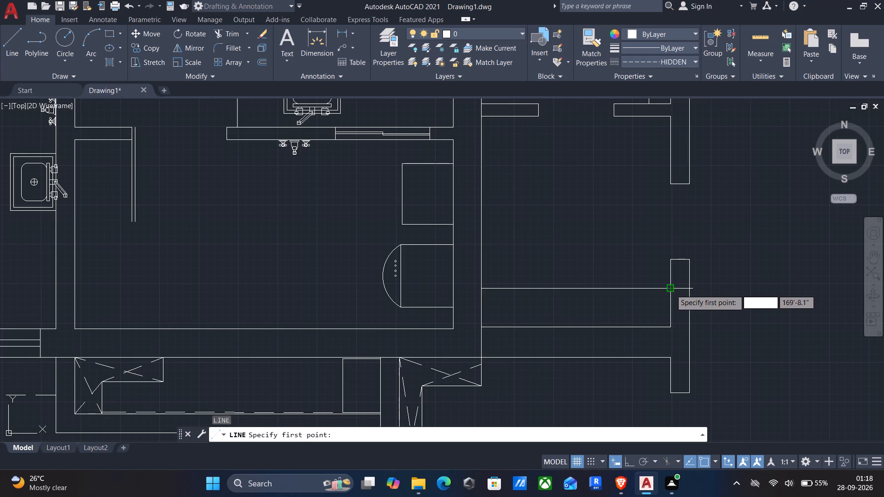
click(671, 290)
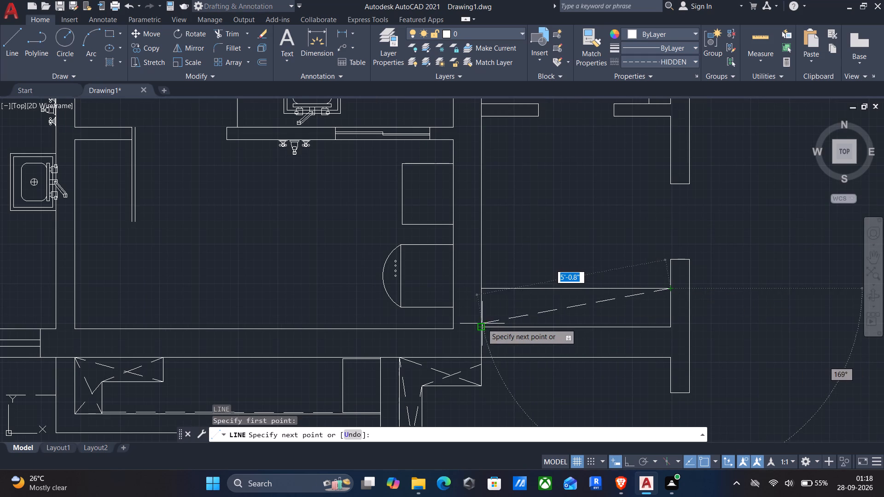
click(482, 324)
key(Return)
key(Return)
click(480, 293)
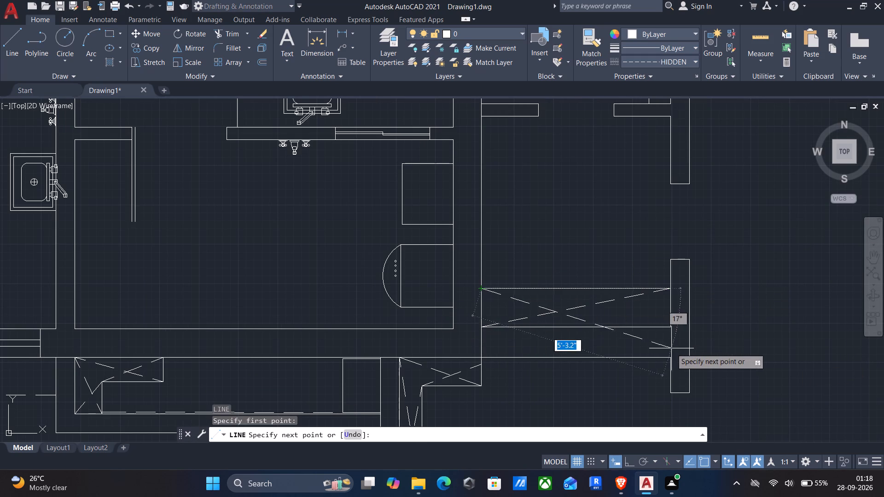
click(669, 329)
key(Return)
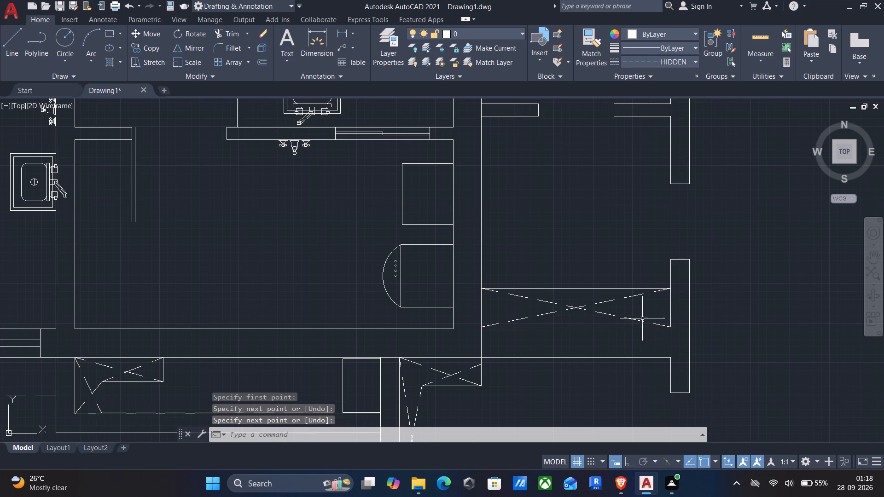
Draw hidden diagonals through the northernmost room's L-shaped fitting, from its northwest corner to the inner corner to its southeast corner.
middle_drag(584, 293, 546, 410)
scroll(547, 406, down, 1)
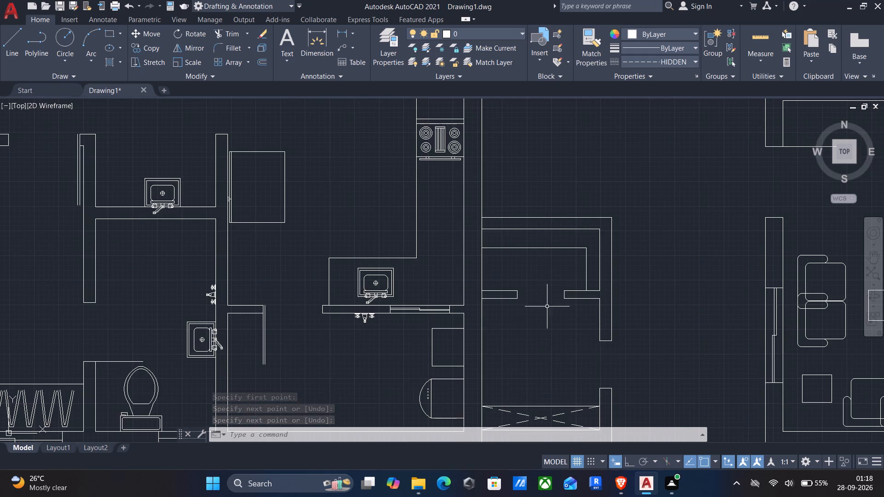
middle_drag(541, 288, 520, 351)
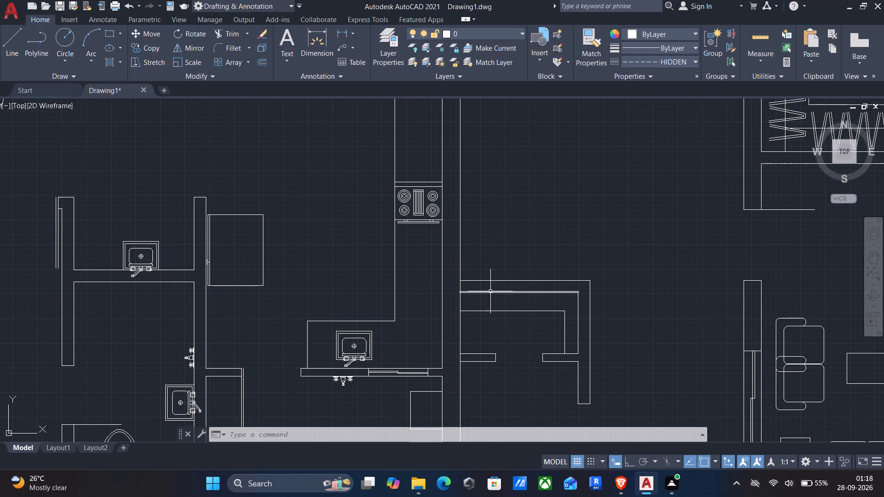
key(Return)
scroll(557, 316, up, 2)
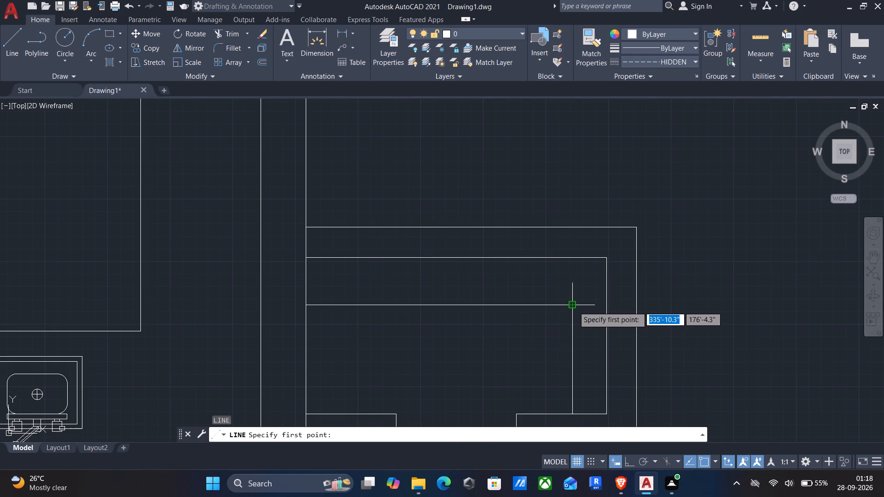
click(304, 259)
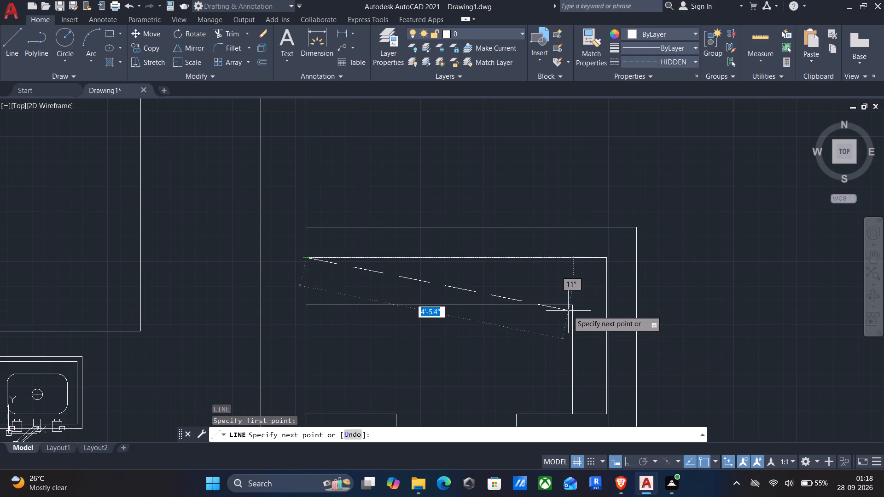
click(573, 304)
click(605, 413)
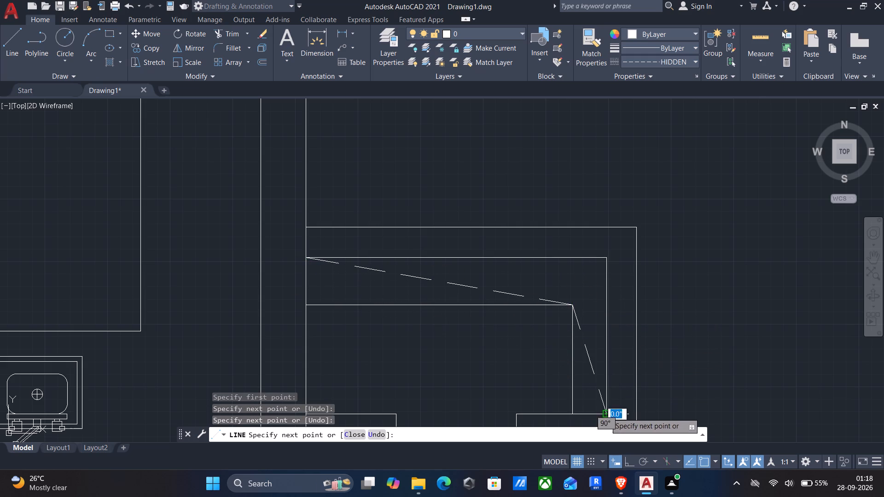
key(Return)
Draw the opposite hidden diagonals through that L-shaped fitting, from the inner line's south end to the northeast corner to the fitting's southwest corner.
key(Return)
drag(572, 412, 573, 407)
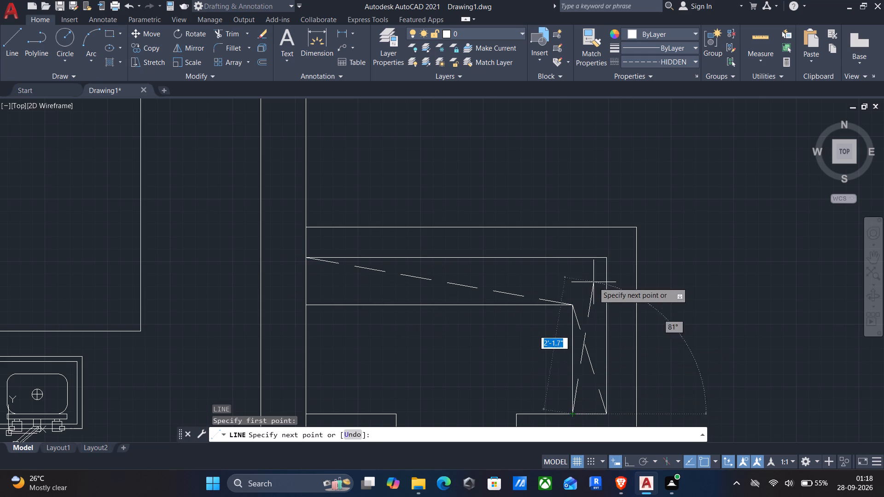
click(608, 258)
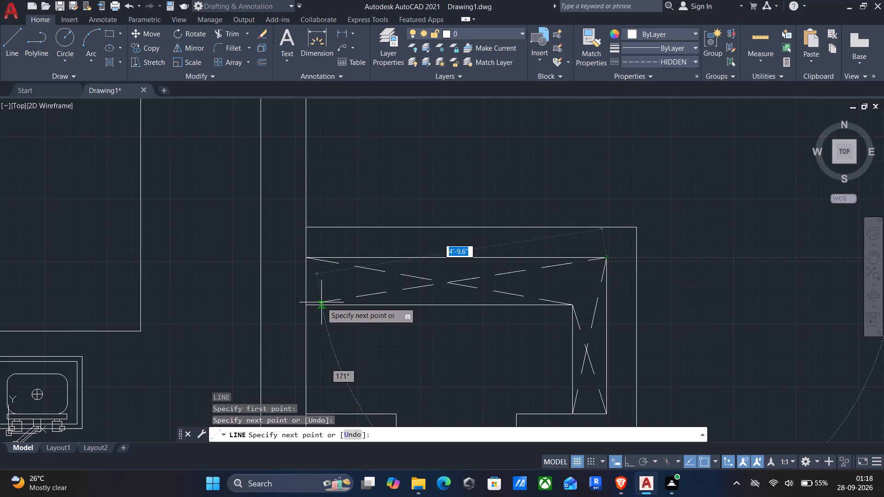
click(307, 303)
key(Return)
Offset the southernmost room's outer south wall line 10' to the south.
scroll(412, 325, down, 2)
middle_drag(417, 327, 486, 214)
middle_drag(491, 265, 514, 231)
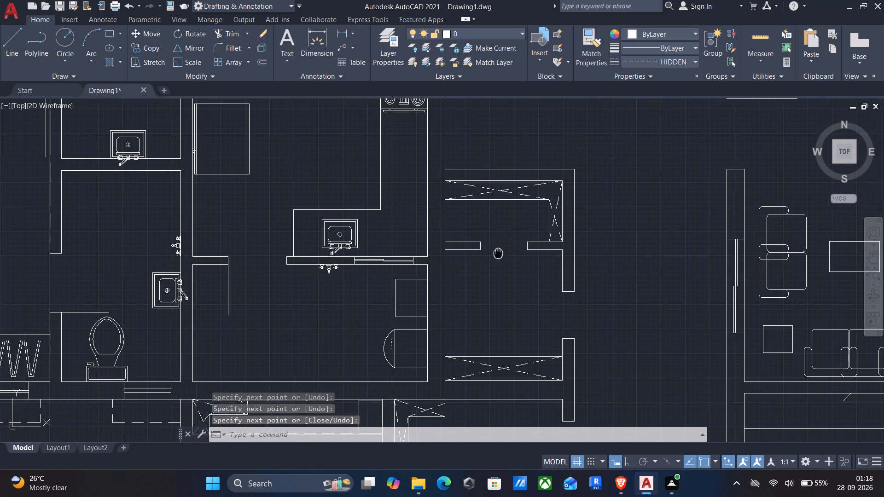
middle_drag(514, 231, 514, 231)
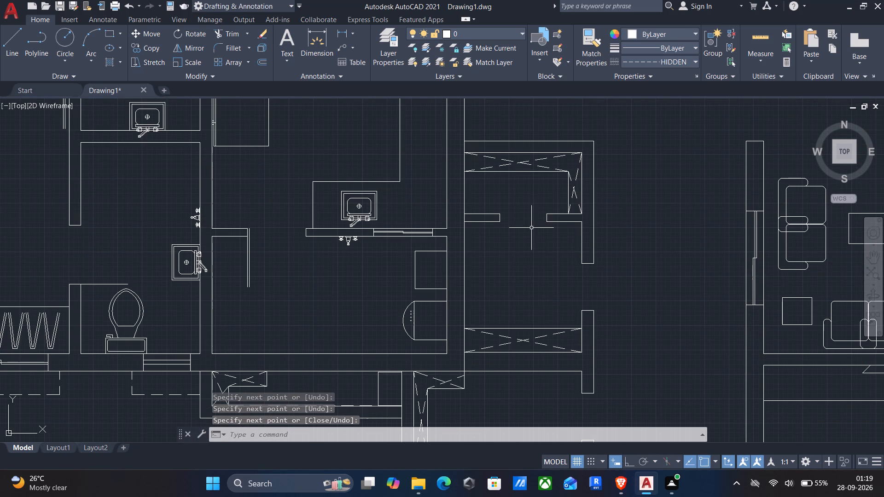
middle_drag(541, 260, 599, 203)
scroll(601, 200, down, 1)
middle_drag(552, 317, 597, 228)
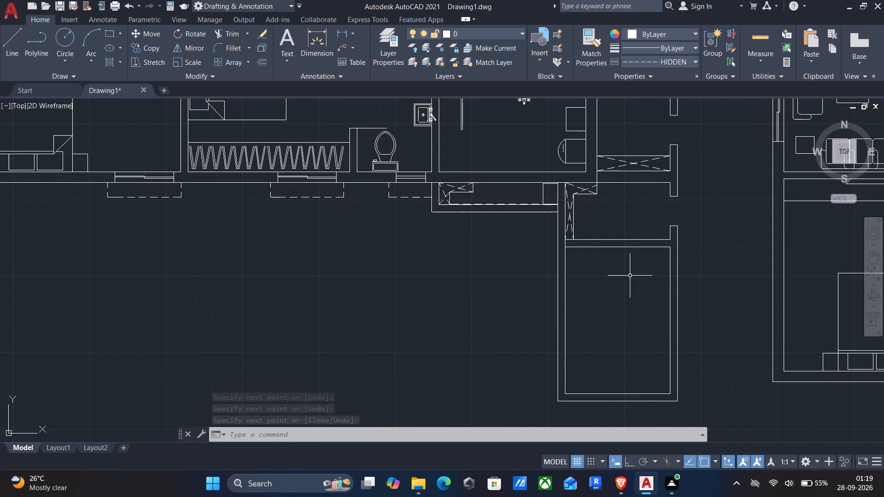
middle_drag(614, 309, 726, 325)
scroll(727, 324, down, 1)
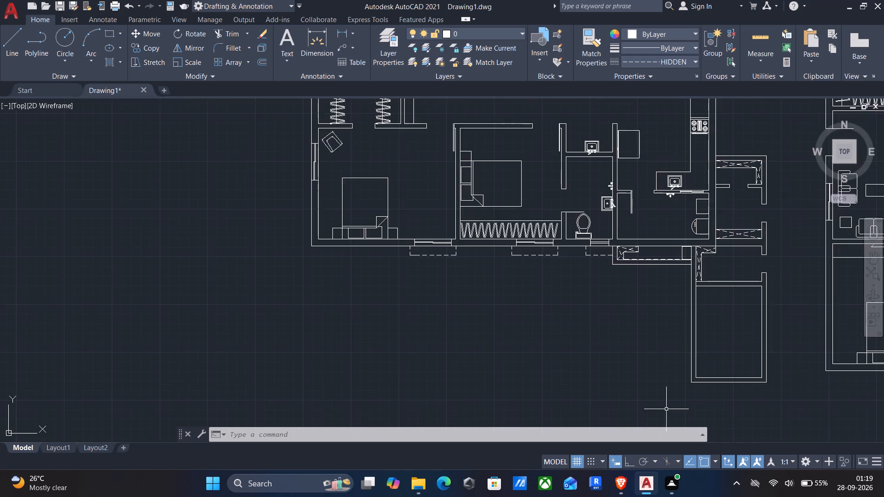
middle_drag(665, 410, 686, 295)
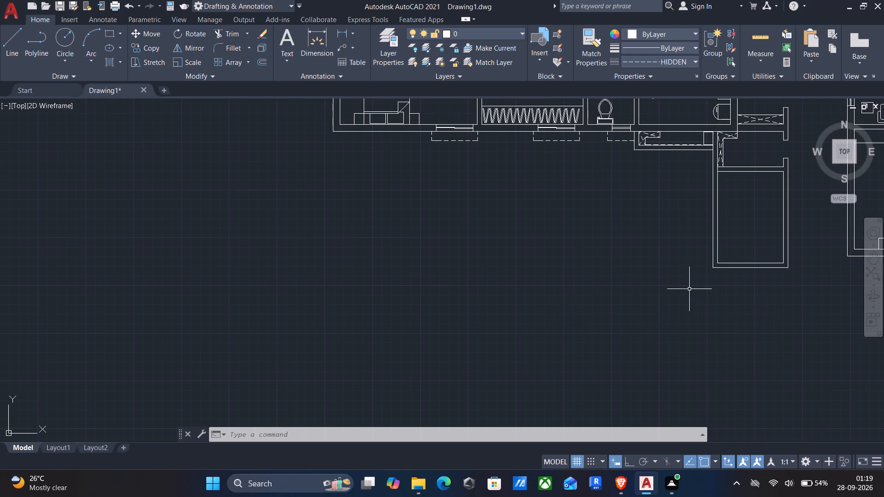
middle_drag(676, 290, 651, 259)
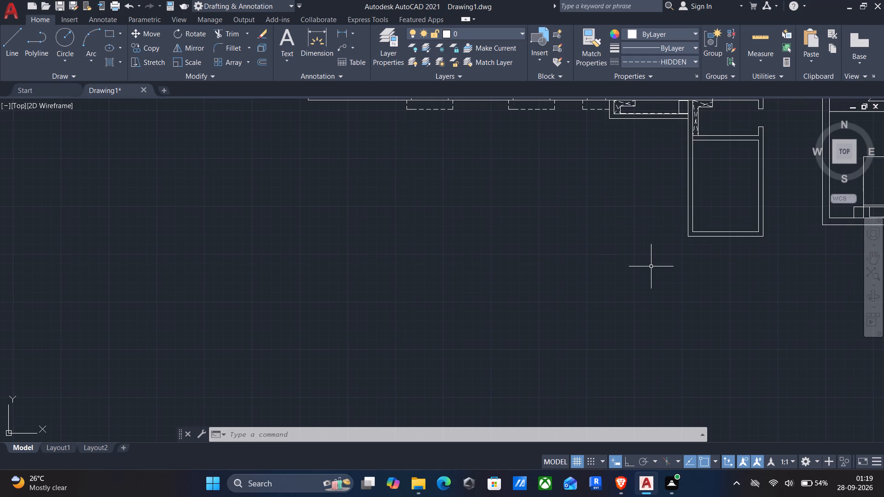
middle_drag(648, 288, 646, 240)
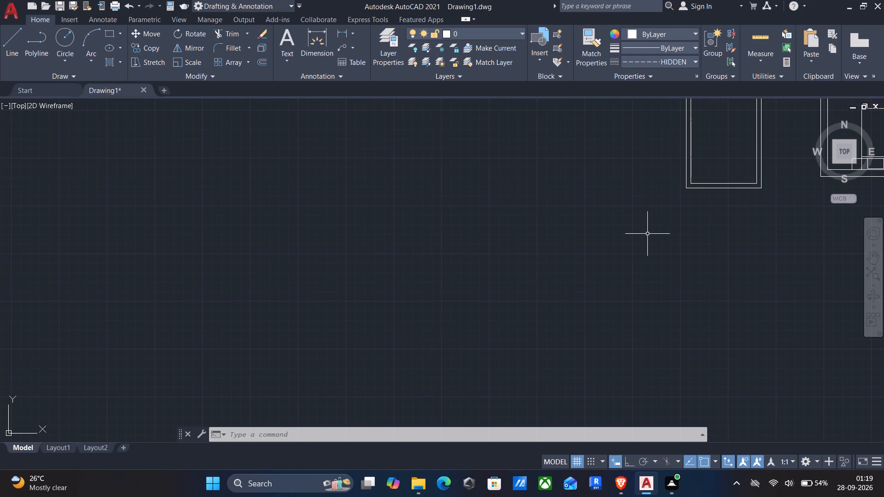
middle_drag(694, 271, 626, 255)
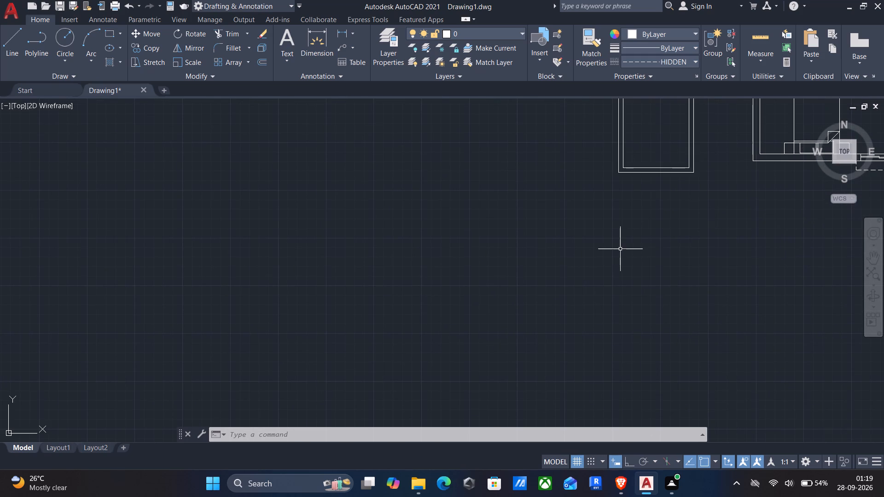
key(o)
key(Return)
drag(661, 168, 656, 186)
drag(654, 258, 659, 224)
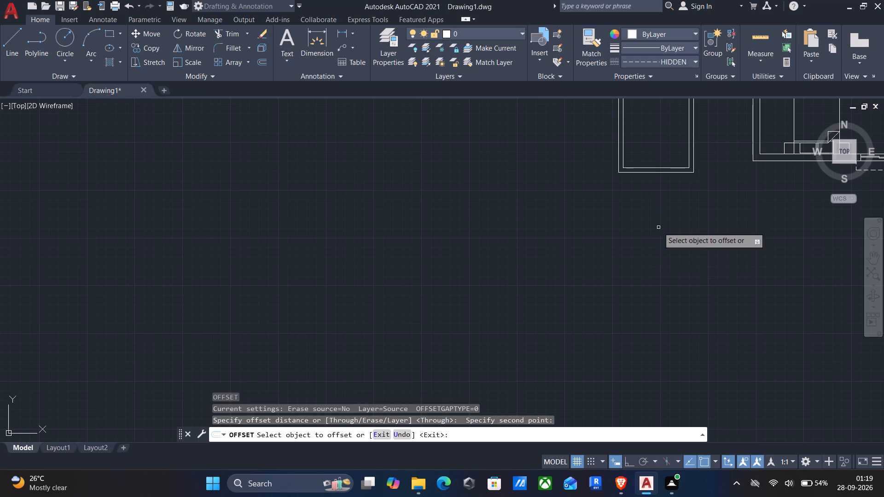
drag(659, 224, 658, 230)
click(653, 173)
key(1)
key(0)
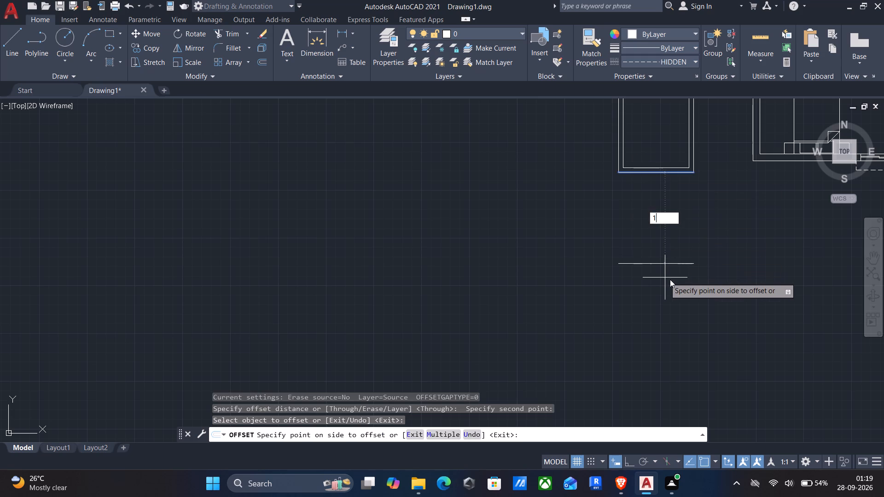
key(apostrophe)
key(Return)
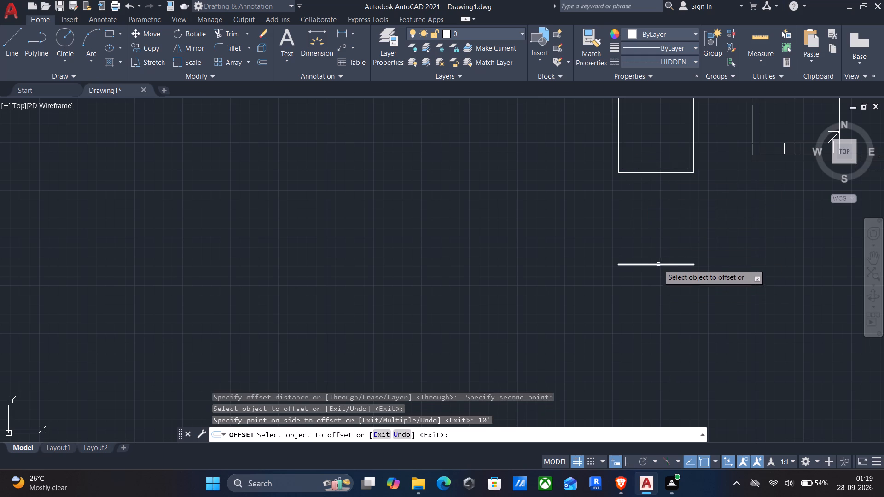
Offset the new southern line another 6" south to form the extension's south wall.
click(655, 264)
key(6)
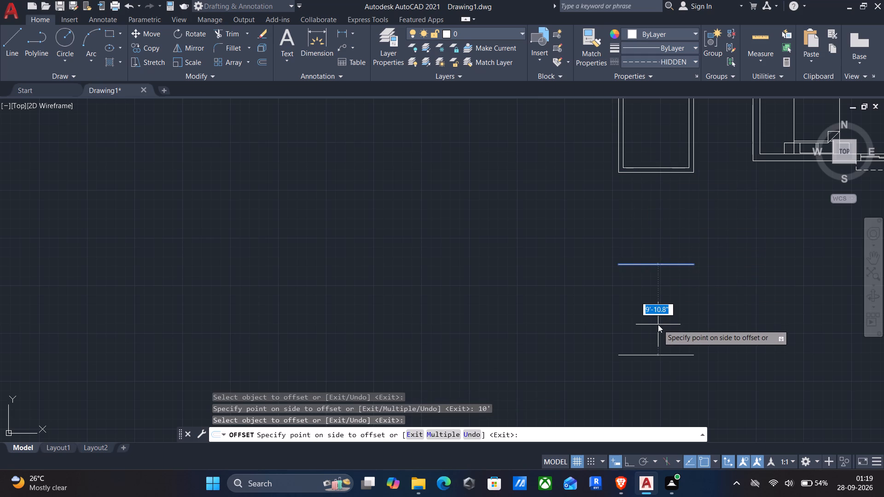
key(shift+quotedbl)
key(Return)
middle_drag(660, 325, 612, 302)
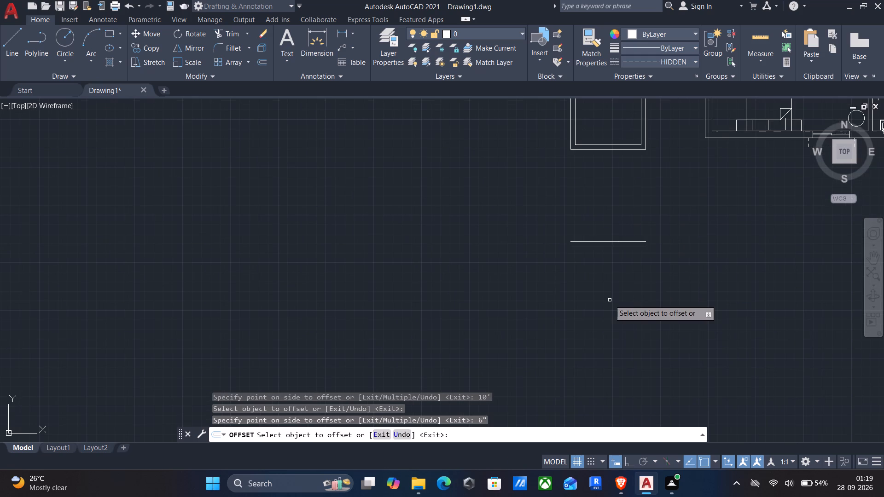
key(Return)
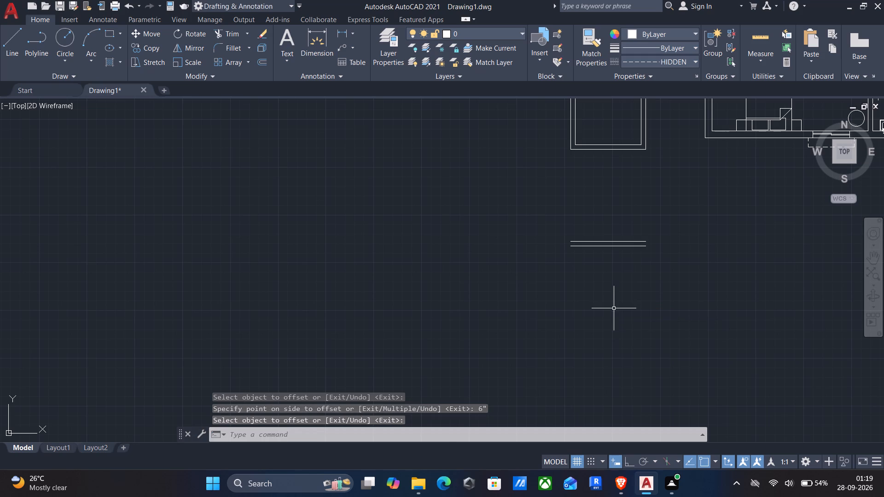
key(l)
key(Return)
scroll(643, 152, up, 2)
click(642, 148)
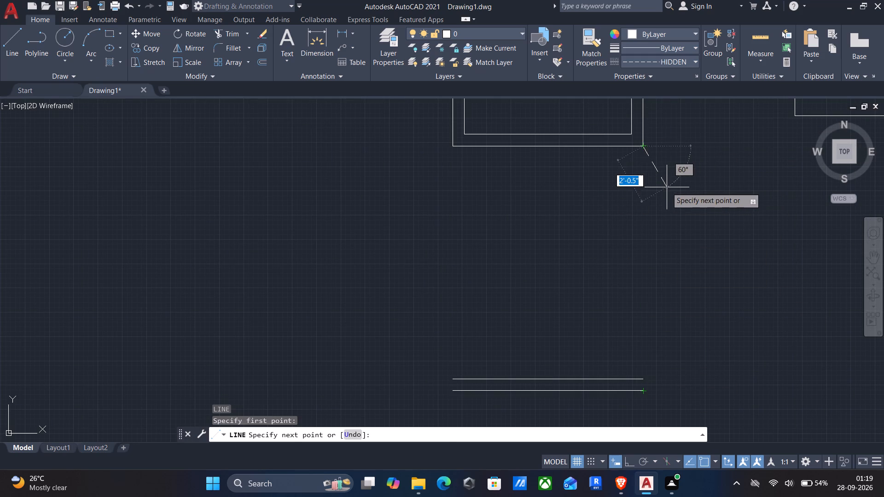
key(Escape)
Using the ByLayer linetype, draw the extension's outer and inner east wall lines from the southernmost room's southeast corner down to the new south wall.
click(663, 62)
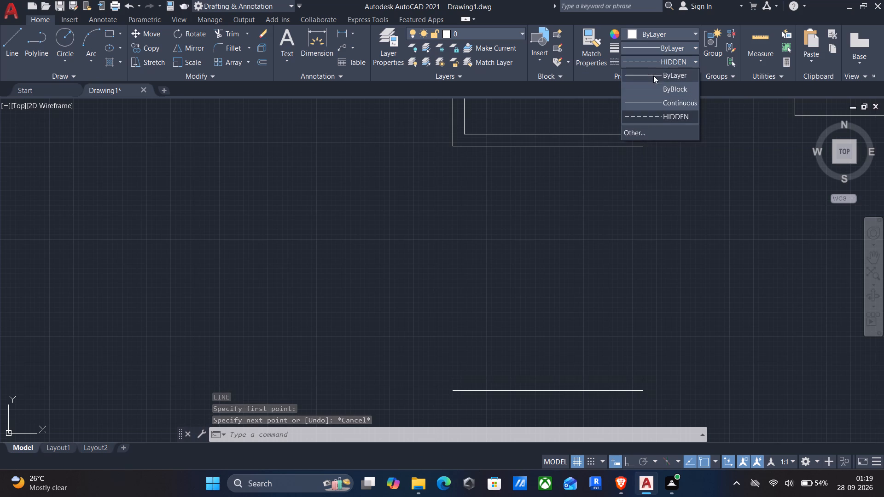
click(653, 76)
key(l)
key(Return)
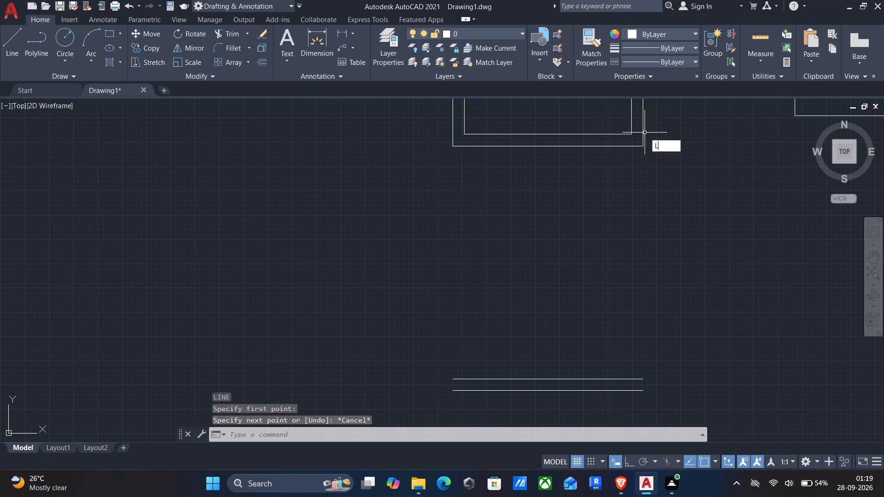
click(644, 139)
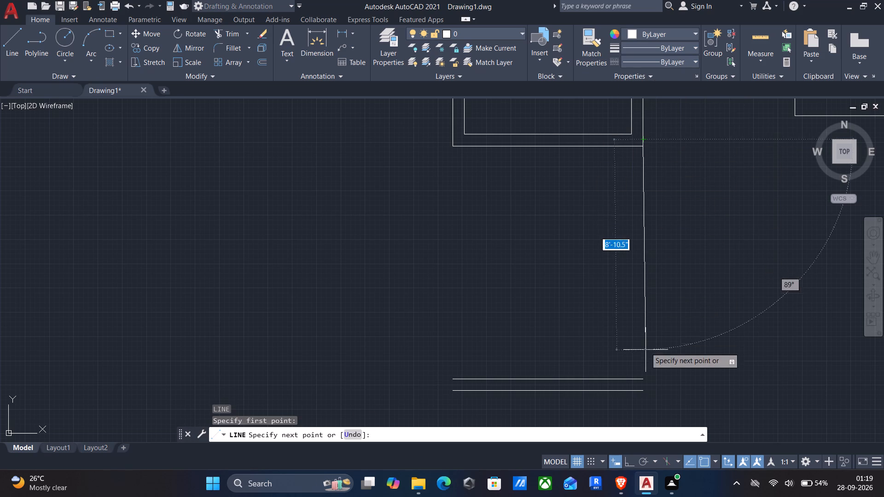
click(642, 377)
key(Return)
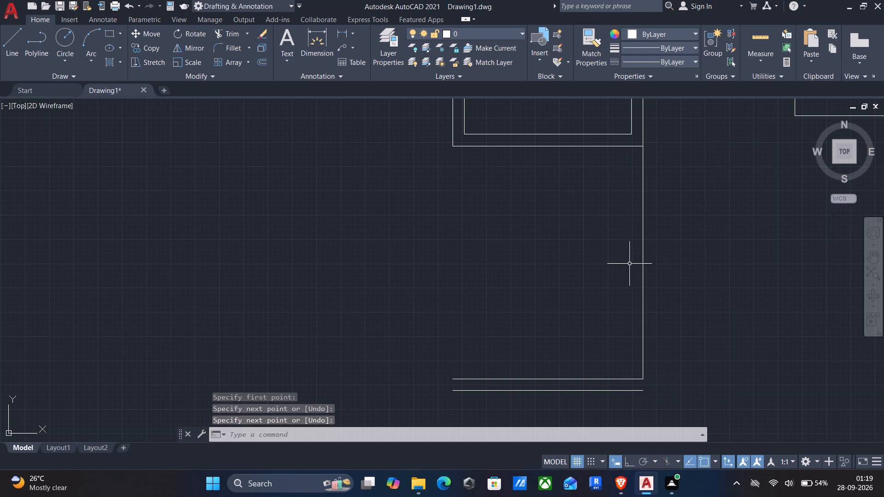
key(Return)
click(631, 132)
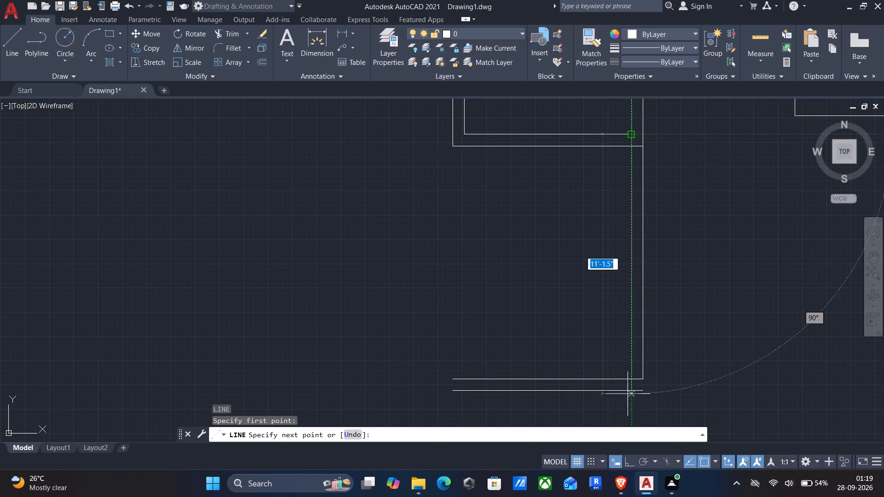
click(630, 390)
key(Return)
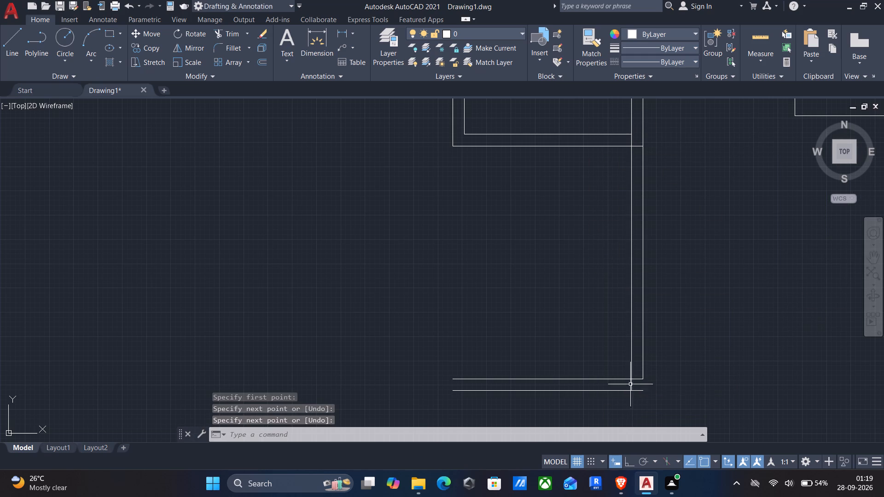
Fillet the extension's outer south and outer east wall lines into a square southeast corner.
key(f)
key(Return)
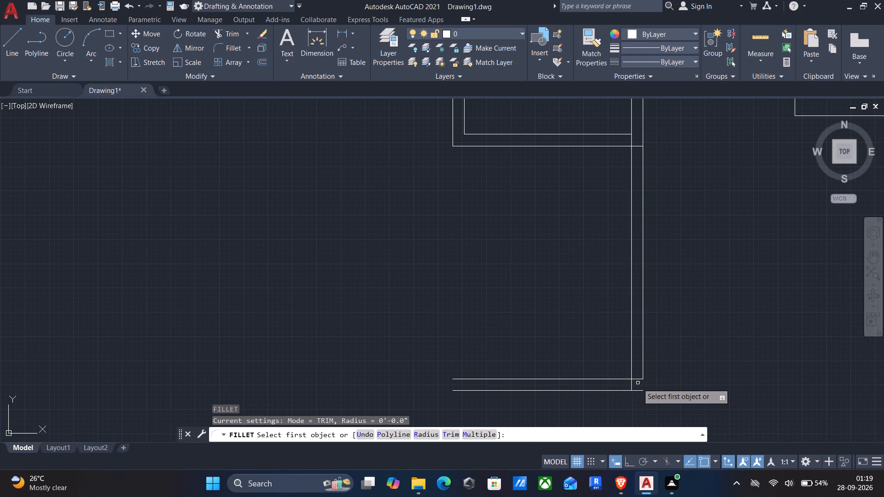
click(635, 392)
click(643, 359)
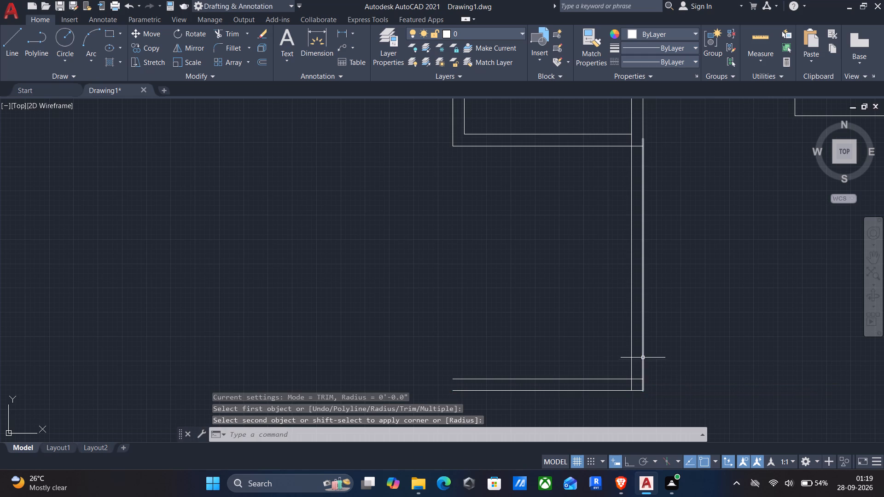
Trim the overlapping ends of the inner wall lines at the extension's southeast corner.
middle_drag(557, 323, 597, 323)
text(tr)
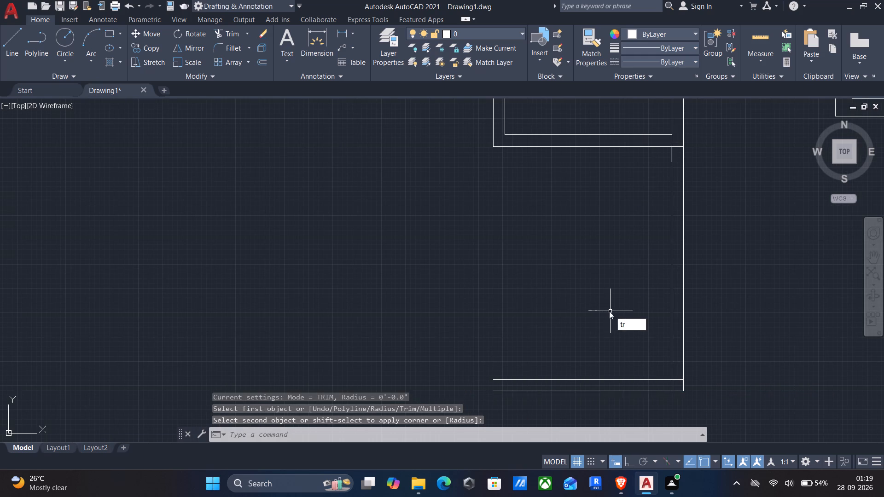
key(Return)
scroll(669, 370, up, 3)
middle_drag(686, 381, 682, 290)
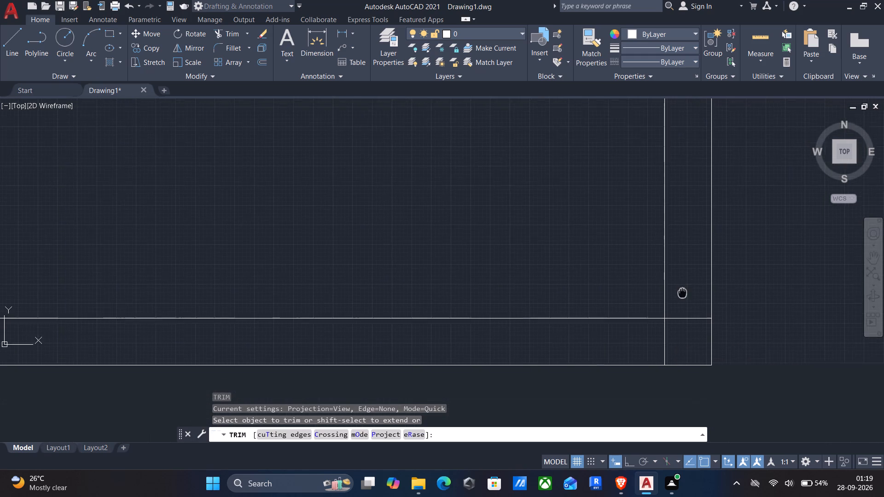
middle_drag(682, 290, 682, 286)
drag(690, 289, 583, 323)
scroll(574, 321, down, 2)
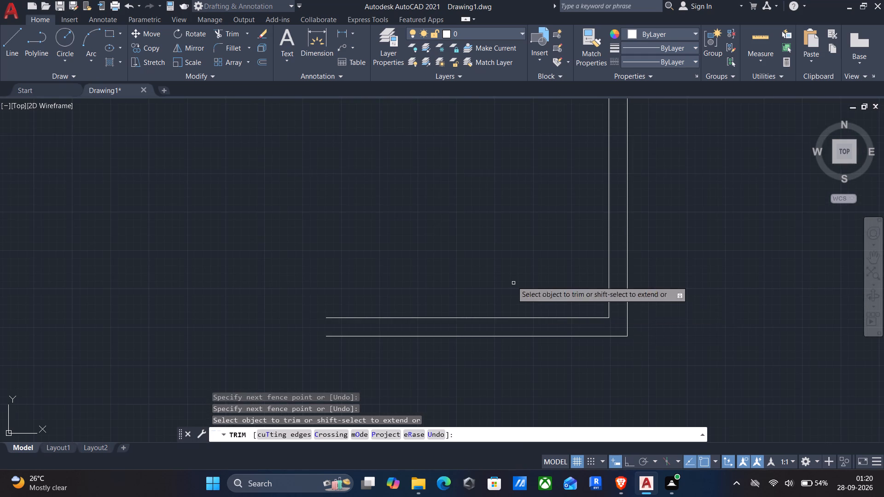
Trim the line segments crossing the wall thickness where the southernmost room's south wall meets the east wall.
middle_drag(511, 280, 576, 291)
scroll(586, 294, down, 2)
middle_drag(494, 263, 549, 284)
scroll(669, 183, up, 3)
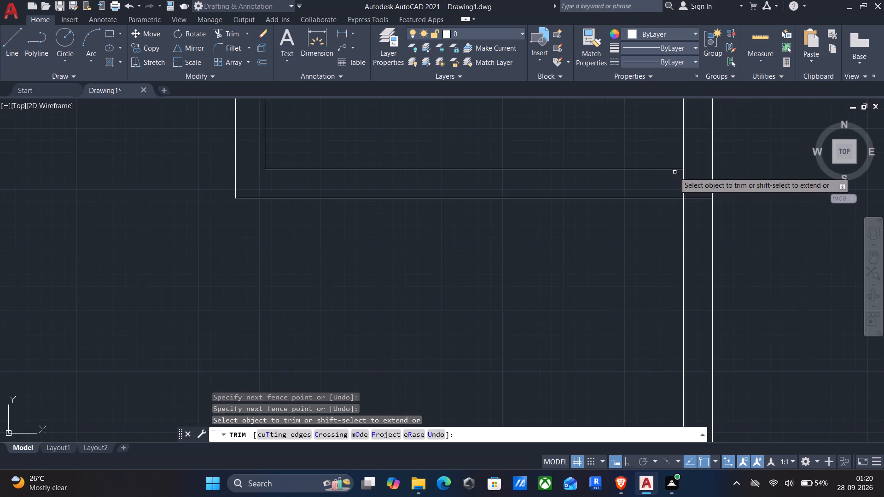
scroll(678, 176, up, 2)
drag(679, 178, 726, 264)
scroll(707, 264, down, 3)
middle_drag(486, 303, 542, 257)
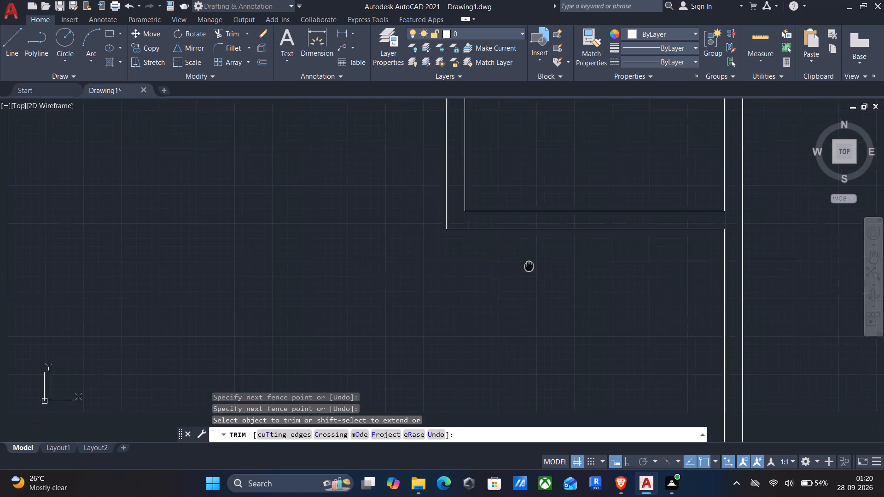
middle_drag(542, 257, 552, 249)
scroll(559, 244, down, 1)
middle_drag(506, 280, 614, 219)
middle_drag(599, 243, 684, 216)
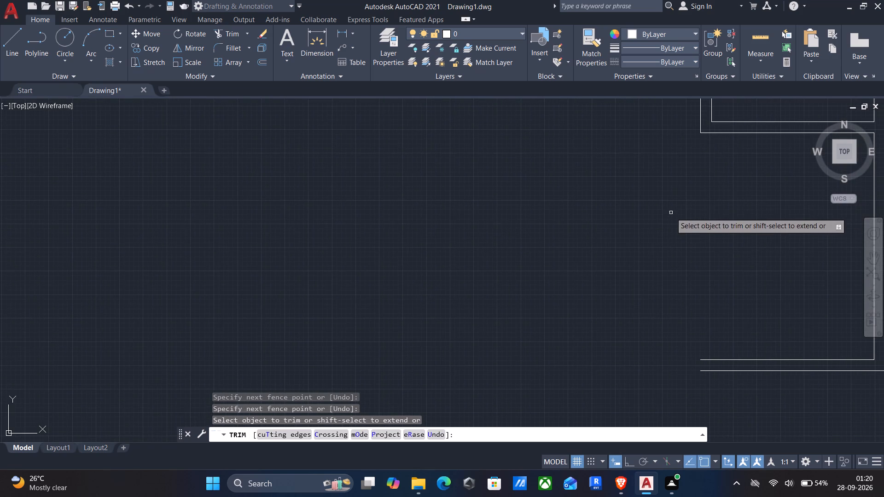
middle_drag(637, 213, 605, 201)
scroll(605, 201, down, 1)
middle_drag(591, 198, 494, 198)
key(Return)
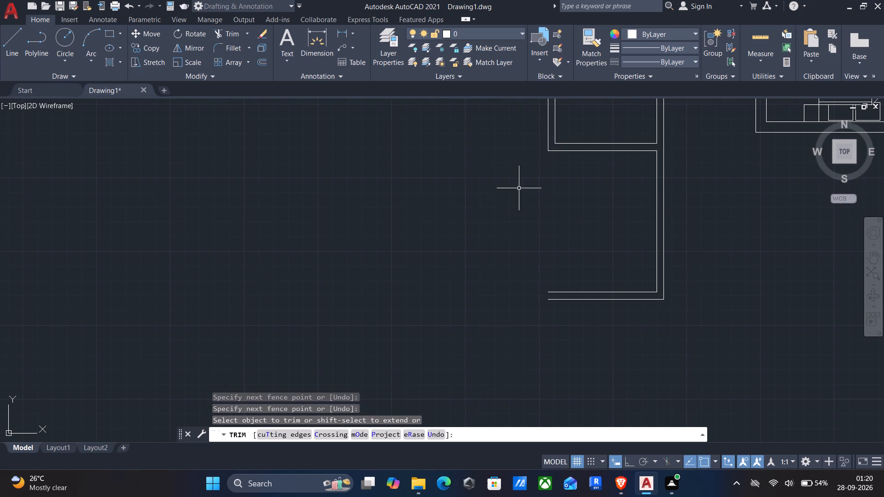
Offset the extension's inner east wall line 7'2" west, and that new line another 6" west, to form its west wall.
key(o)
key(Return)
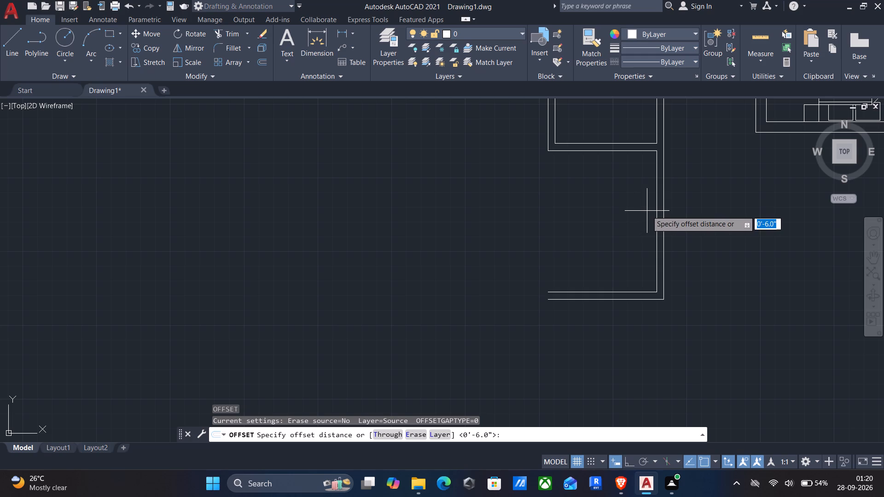
drag(587, 220, 453, 208)
click(398, 206)
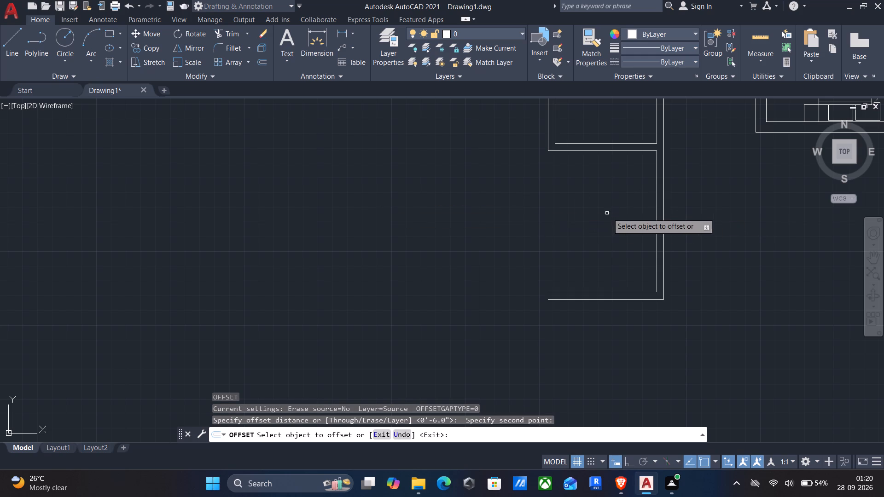
click(657, 218)
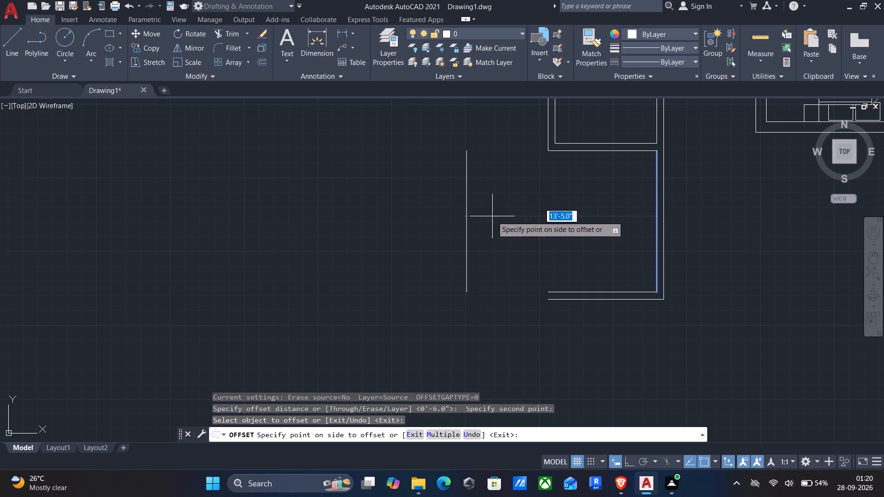
key(7)
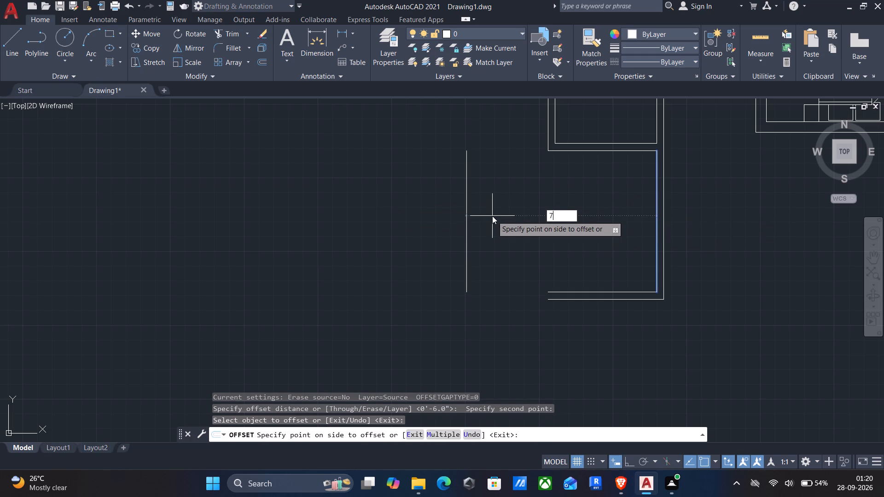
text('2")
key(Return)
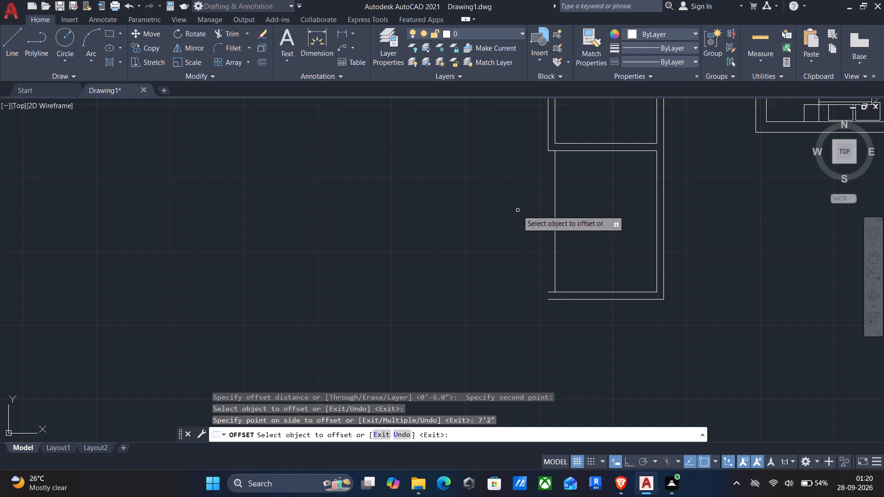
click(556, 239)
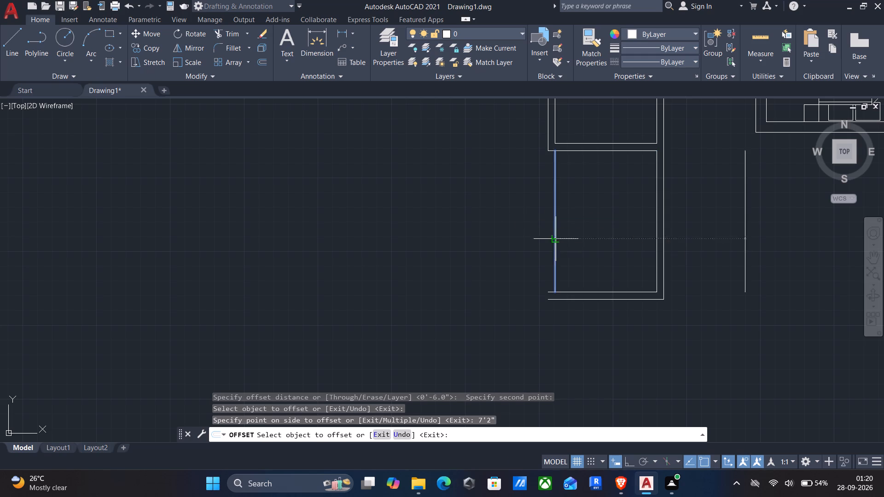
key(6)
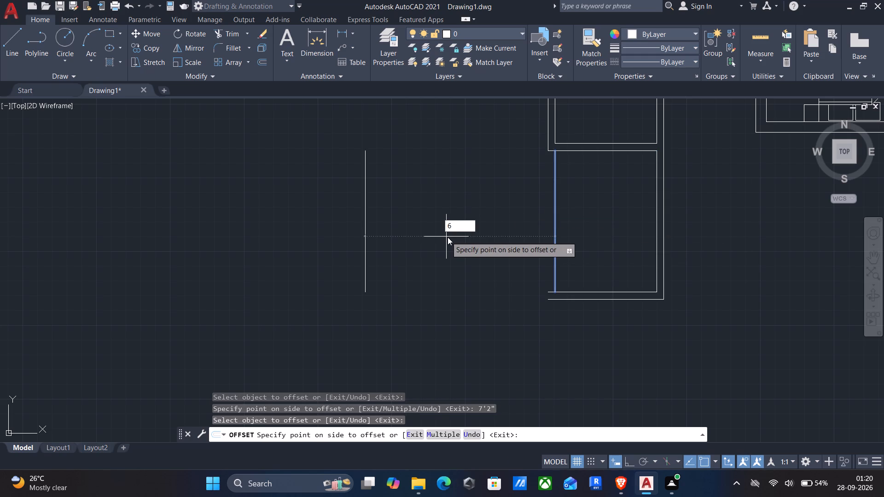
key(shift+quotedbl)
key(Return)
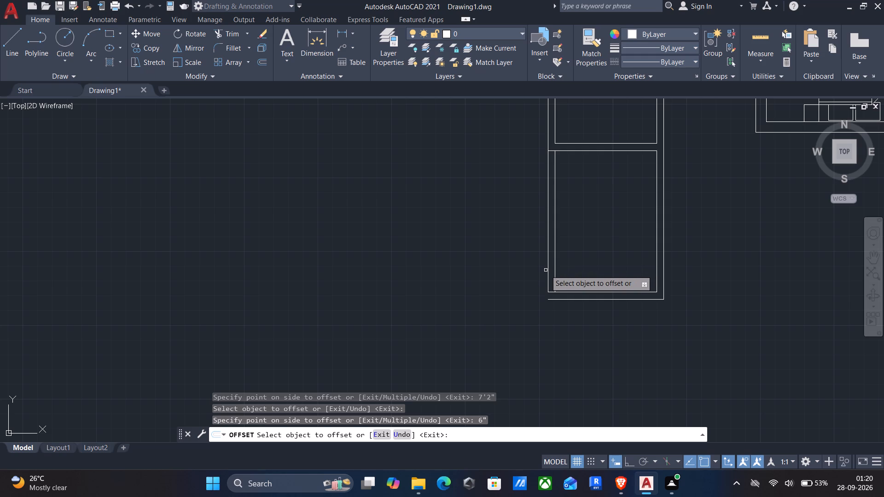
Offset the extension's outer west wall line 5' west, and offset the new line 6" back east to form a second wall.
drag(547, 268, 541, 268)
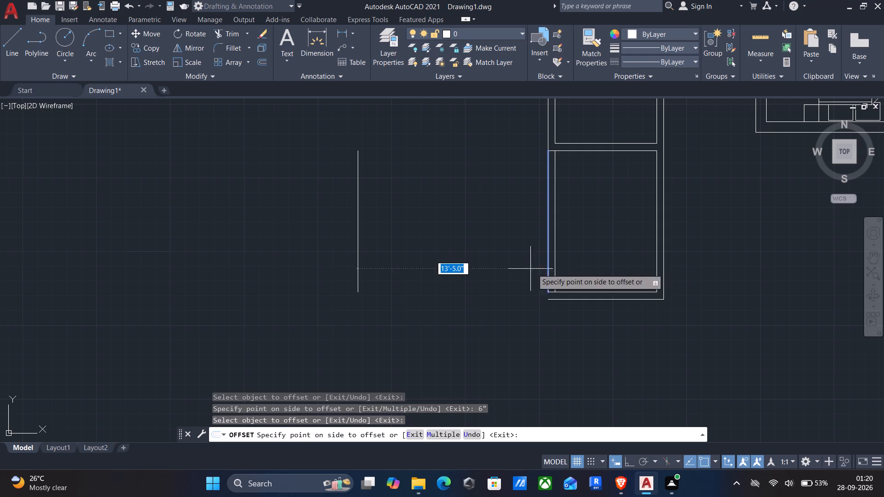
text(5')
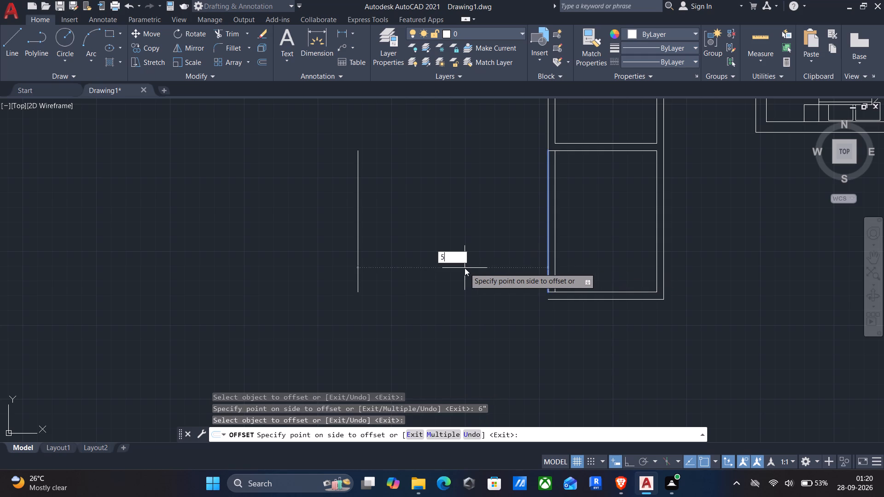
key(Return)
click(477, 276)
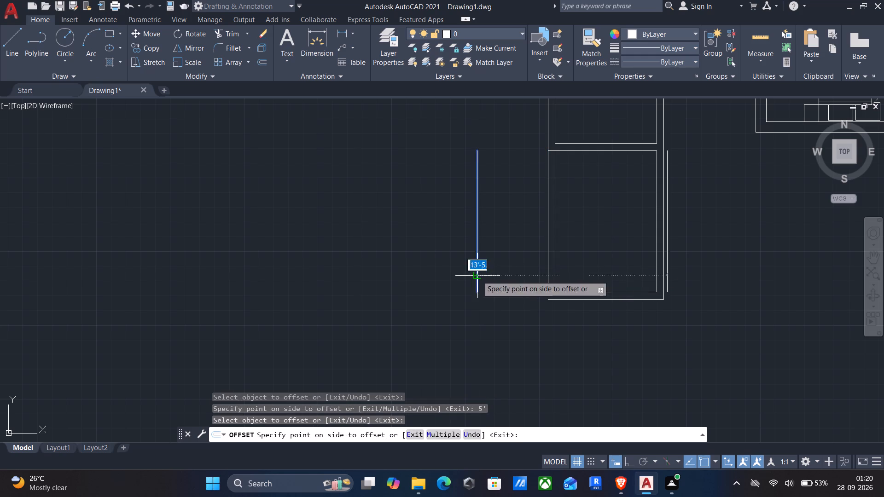
key(6)
key(shift+quotedbl)
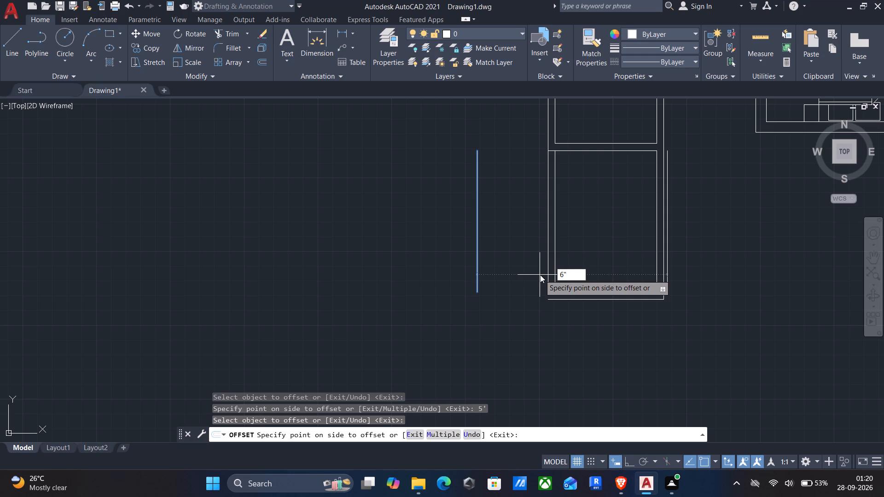
key(Return)
middle_drag(541, 264, 548, 237)
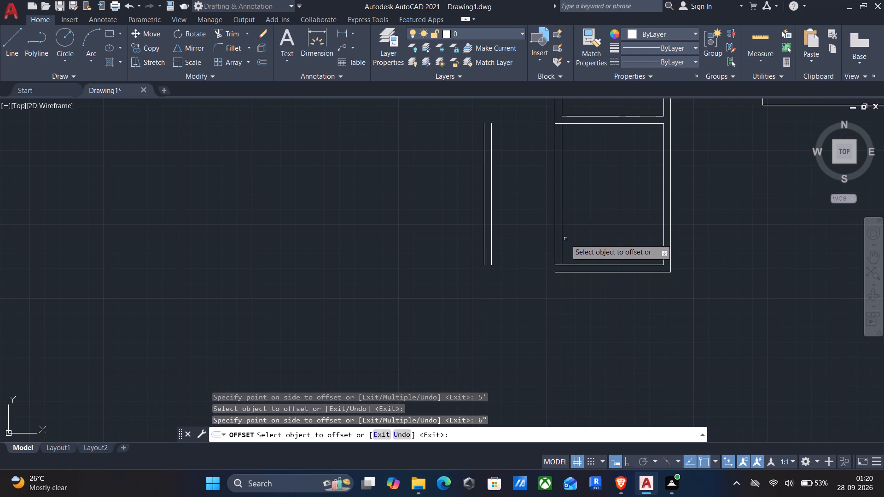
key(Escape)
Fillet the outer and inner south wall lines with the matching lines of the new westernmost wall into square southwest corners.
key(f)
key(Return)
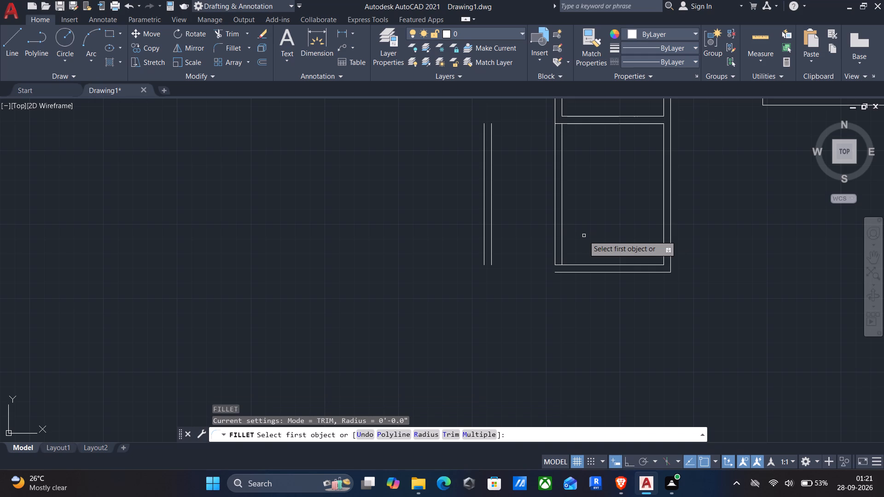
click(570, 272)
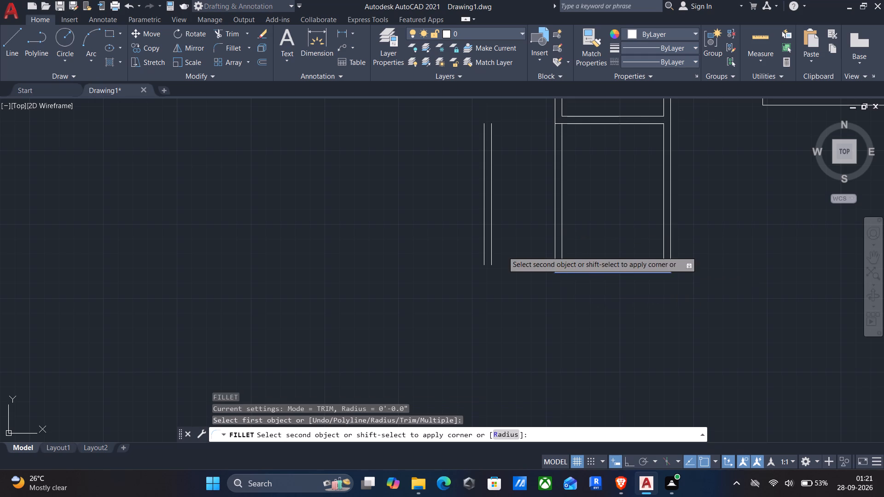
click(483, 240)
key(Return)
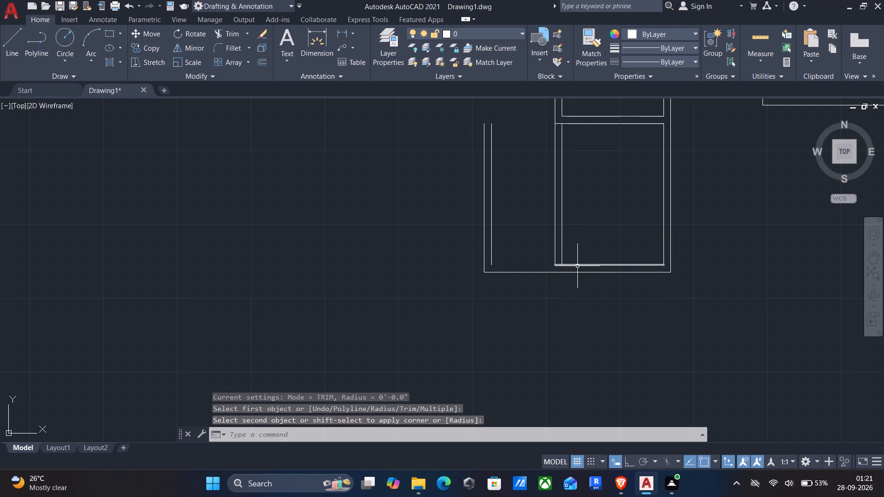
click(577, 266)
click(492, 250)
Trim the horizontal line segments crossing the thickness of the wall between the two extension spaces, at its south and north ends.
text(tr)
key(Return)
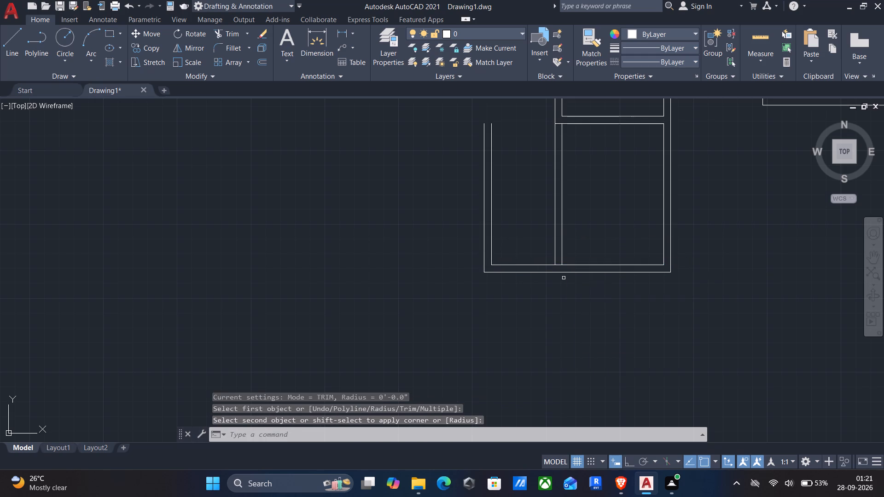
scroll(554, 268, up, 3)
click(564, 251)
scroll(552, 255, down, 1)
middle_drag(512, 231, 498, 313)
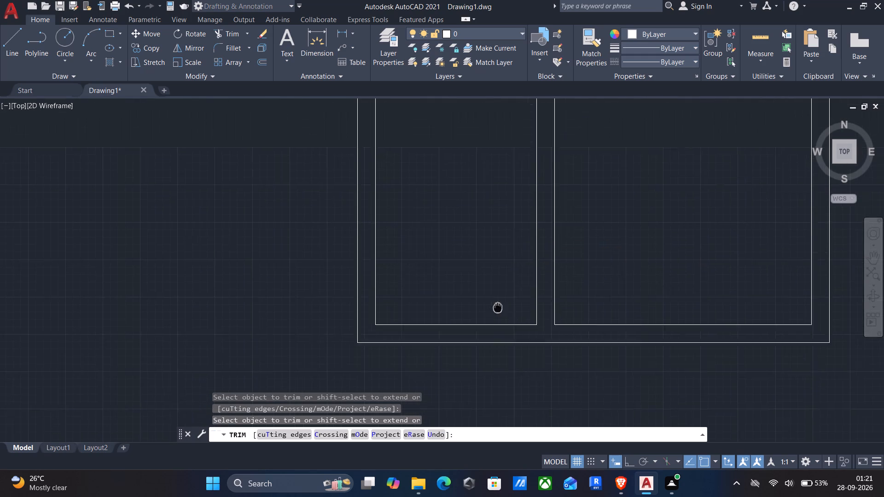
middle_drag(498, 313, 498, 323)
middle_drag(481, 277, 476, 363)
scroll(489, 243, down, 2)
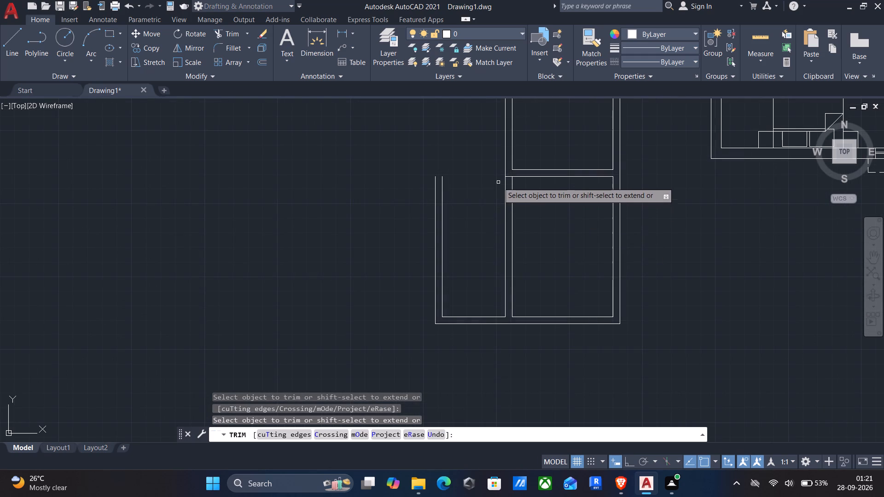
scroll(500, 180, up, 2)
click(513, 173)
scroll(513, 178, down, 2)
middle_drag(498, 226, 540, 174)
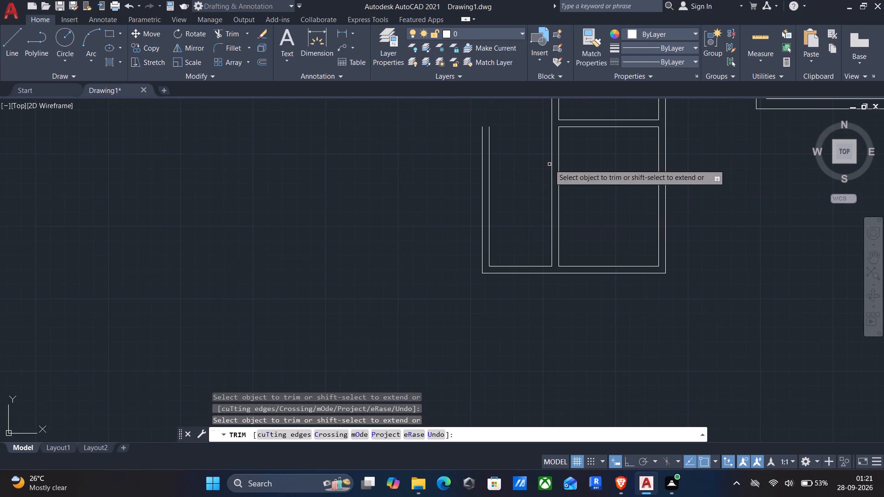
key(Return)
In the narrow west space, offset the inner south wall line 2' north, and that line 6" north, to form a cross wall.
key(o)
key(Return)
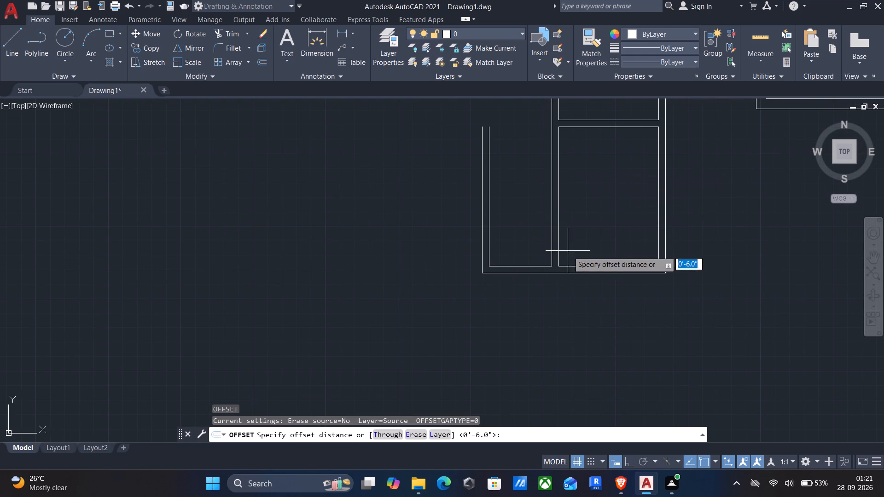
drag(517, 270, 521, 254)
click(522, 231)
click(521, 267)
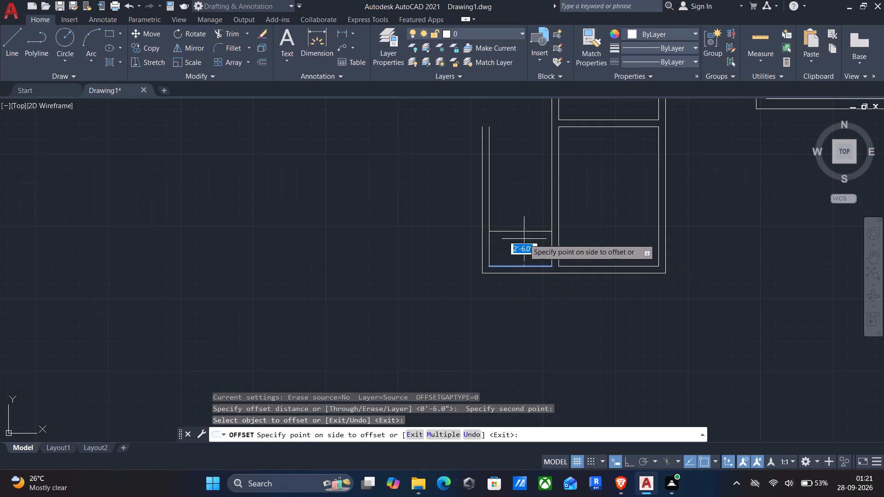
key(2)
key(apostrophe)
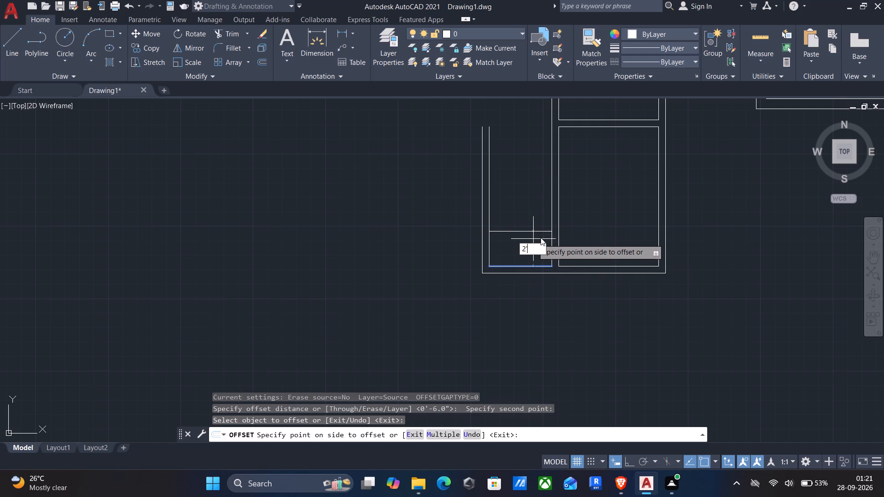
key(Return)
click(531, 239)
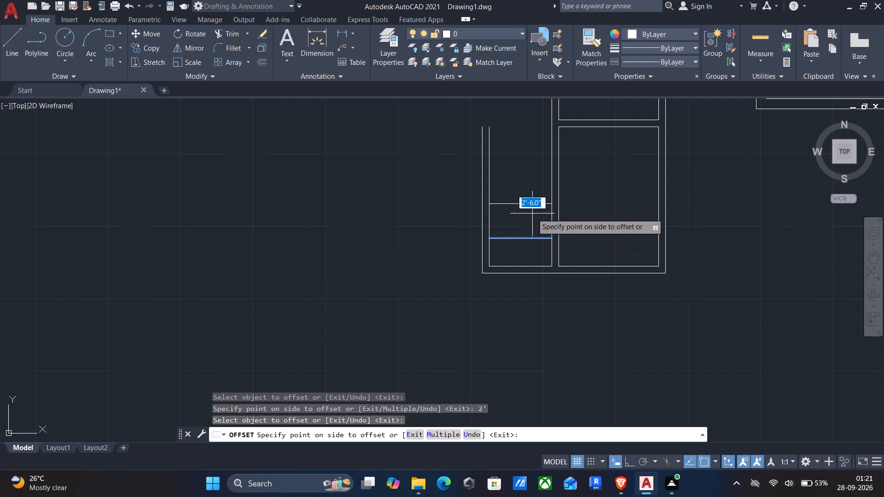
text(6")
key(Return)
Offset the cross wall's north line 2' north, and that new line 6" north, to form a second cross wall.
drag(528, 233, 529, 226)
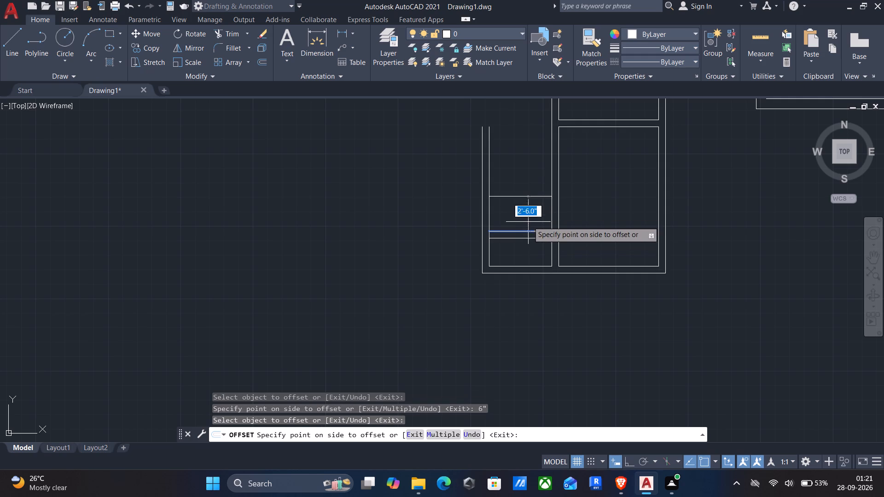
key(2)
key(apostrophe)
key(Return)
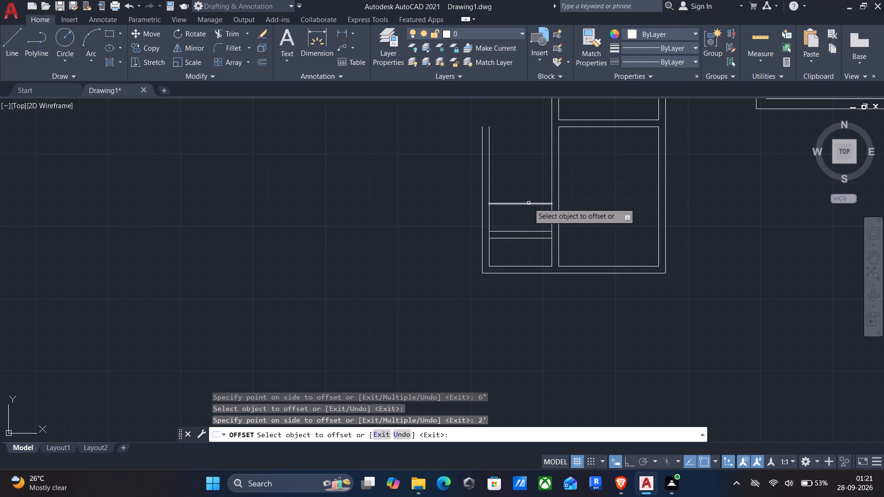
click(525, 206)
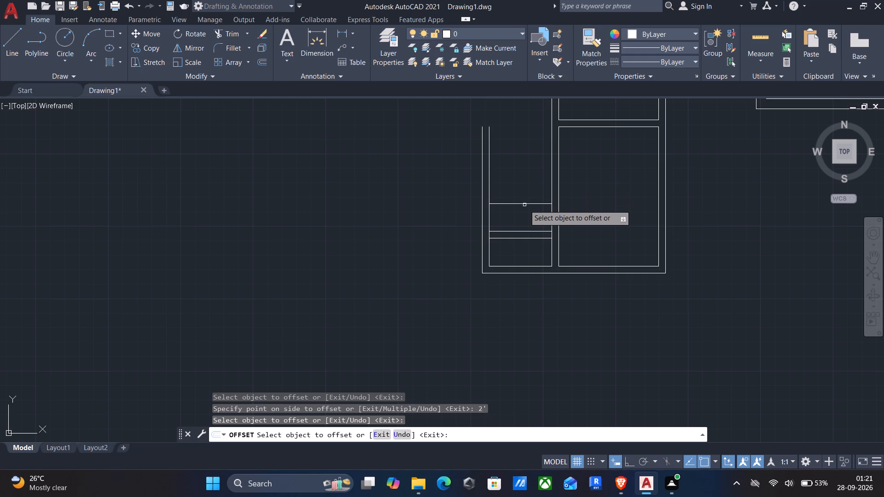
click(524, 206)
click(522, 203)
key(6)
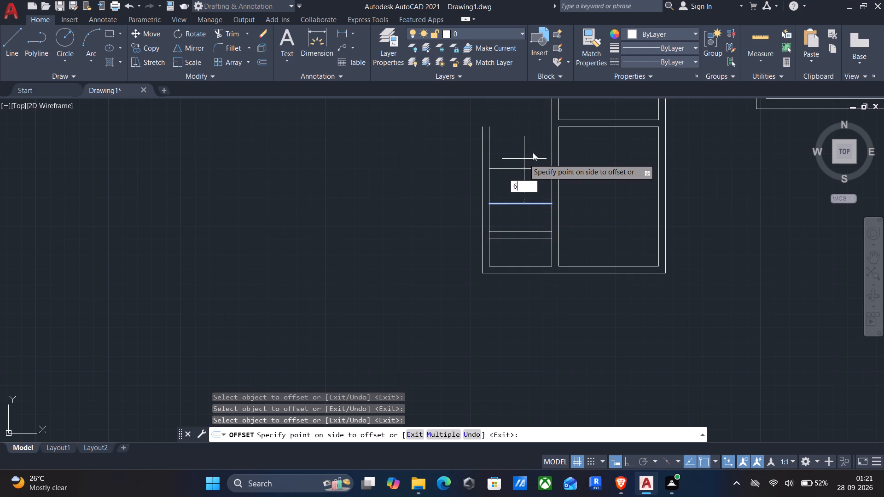
key(shift+quotedbl)
key(Return)
middle_drag(512, 191, 519, 164)
key(Return)
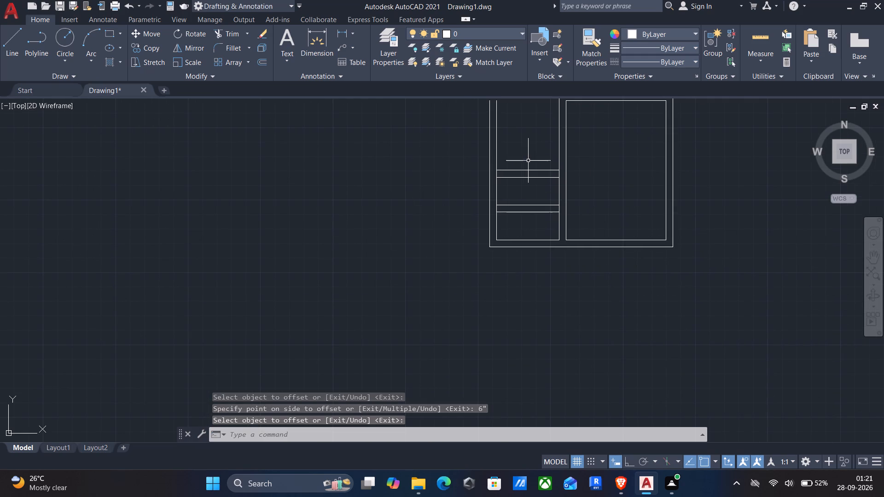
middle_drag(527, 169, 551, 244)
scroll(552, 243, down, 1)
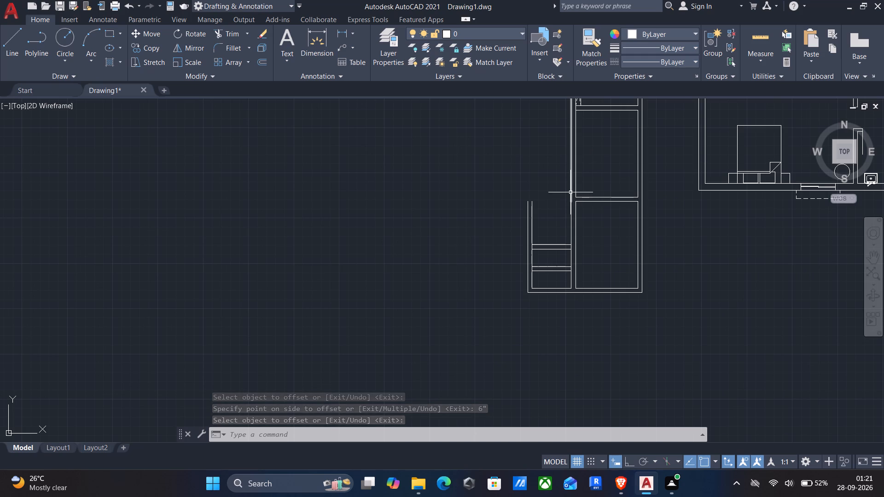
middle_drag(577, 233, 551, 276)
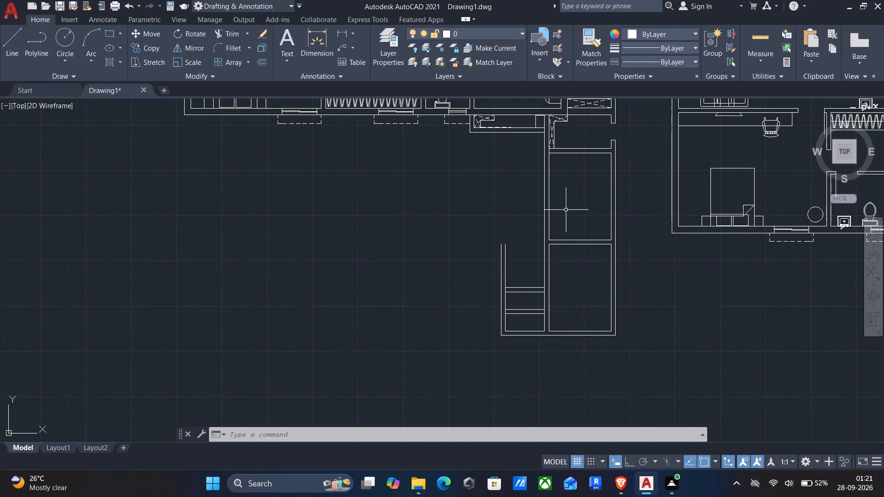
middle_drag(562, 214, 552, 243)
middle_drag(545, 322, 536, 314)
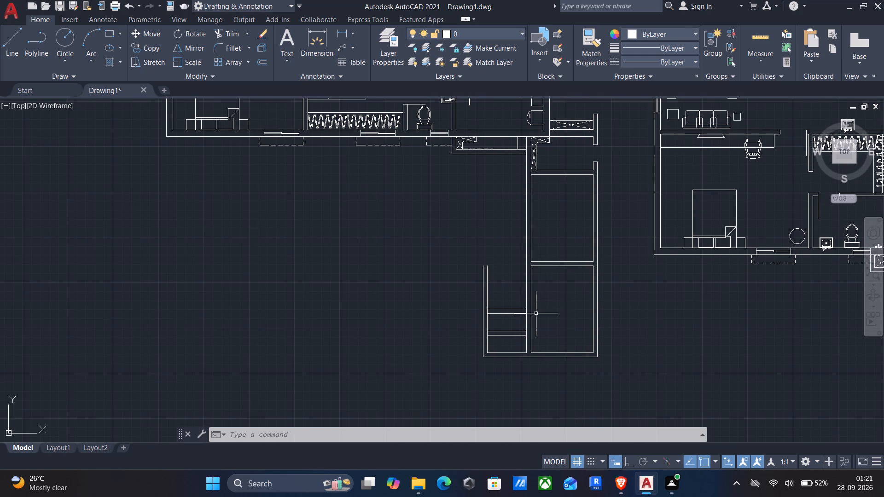
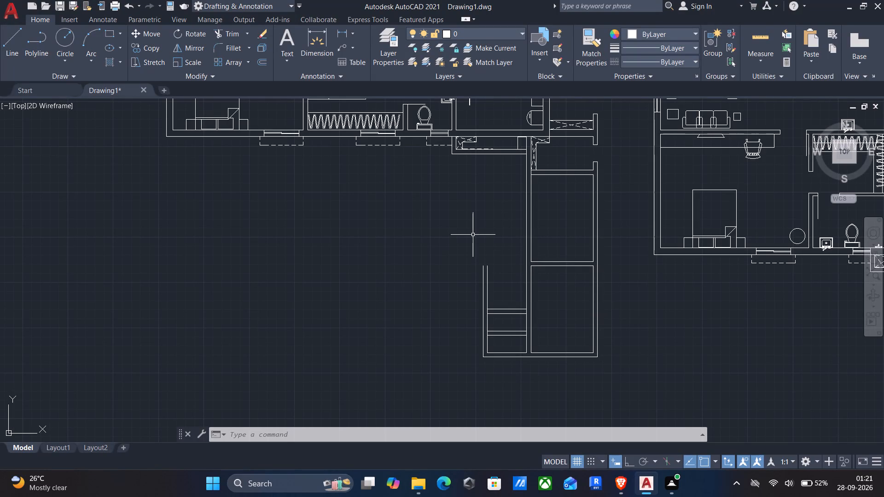
With Ortho on, draw a long horizontal line westward from the upper-left inner corner of the lower room, past the narrow side rooms.
key(l)
key(Return)
scroll(529, 265, up, 2)
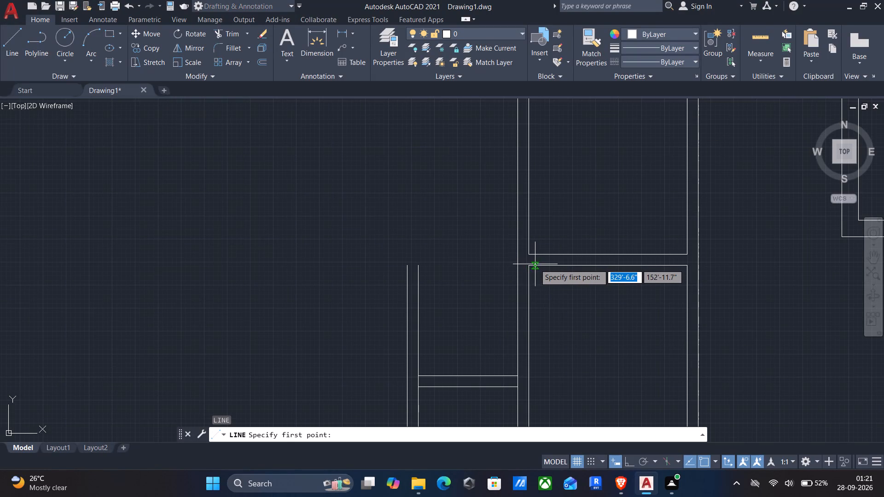
click(530, 268)
middle_drag(186, 265, 313, 238)
scroll(343, 229, down, 1)
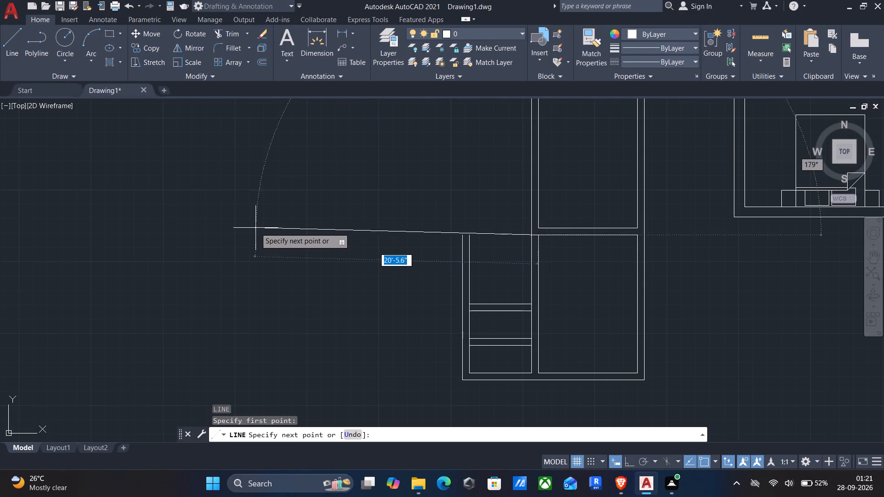
click(627, 461)
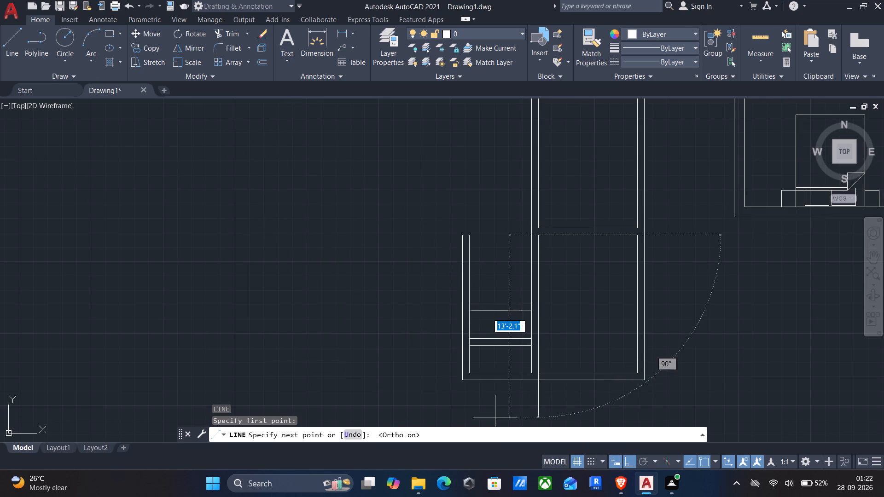
middle_drag(183, 312, 285, 289)
scroll(286, 288, down, 1)
click(165, 250)
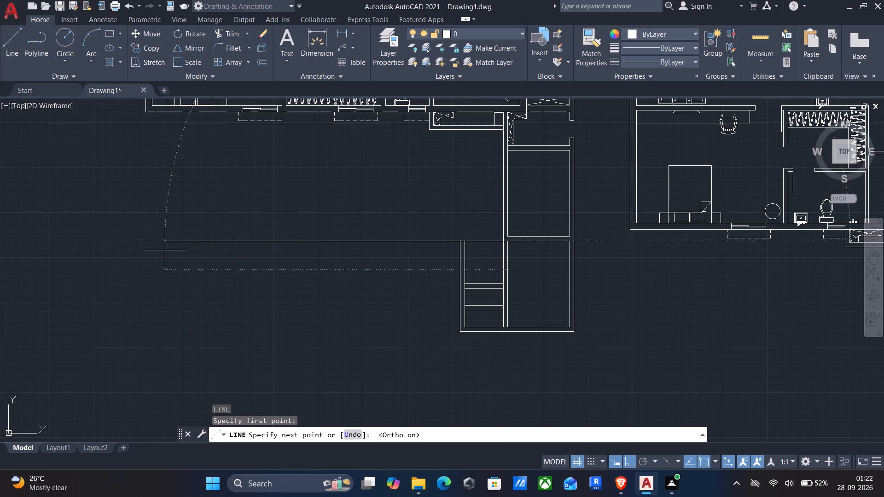
key(Return)
Offset the new long horizontal line 6" upward to form a wall.
key(o)
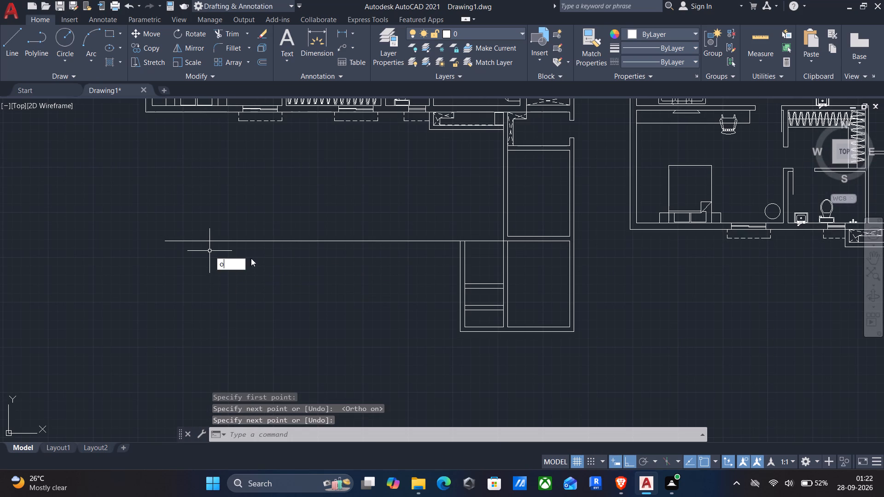
key(Return)
drag(274, 259, 274, 230)
drag(273, 211, 273, 216)
click(264, 243)
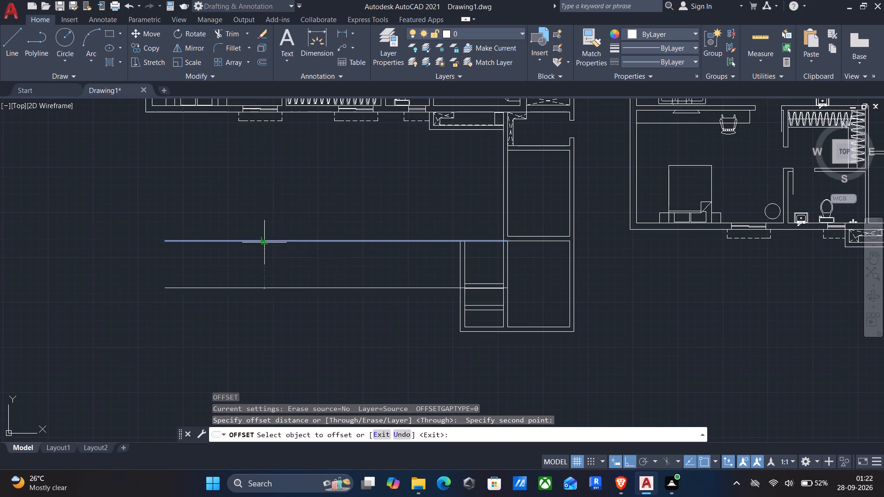
text(6")
key(Return)
middle_drag(407, 256, 366, 207)
scroll(366, 205, down, 1)
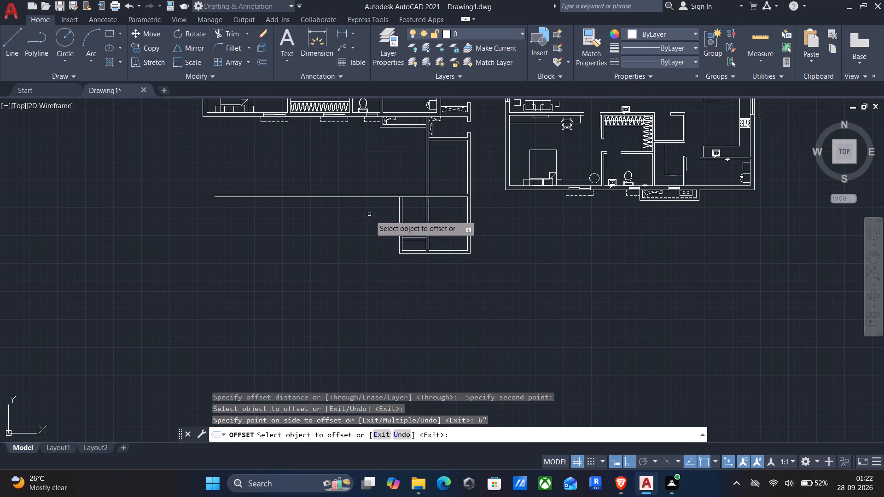
key(Return)
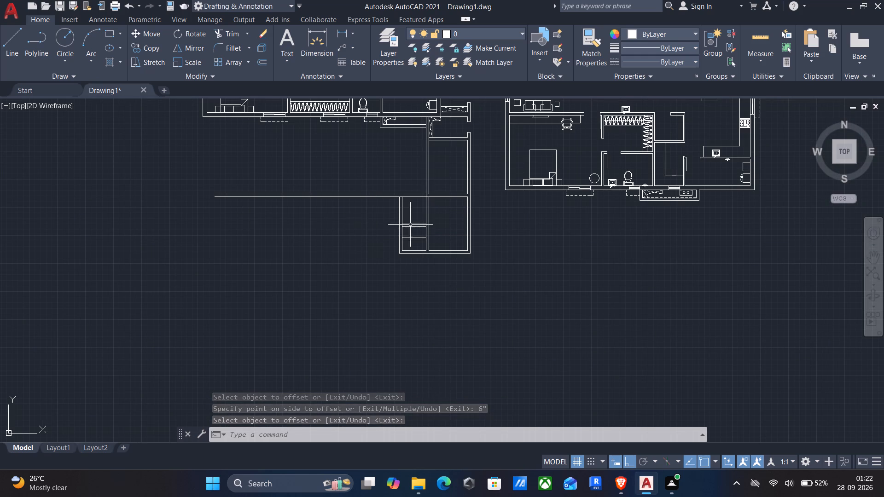
Draw a short horizontal line across the east wall's thickness at the lower room's bottom-right inner corner.
click(6, 39)
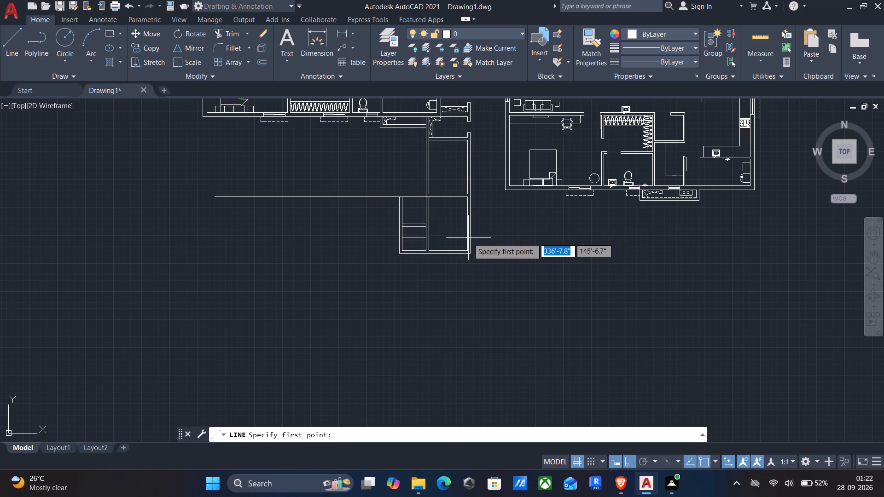
scroll(468, 241, up, 5)
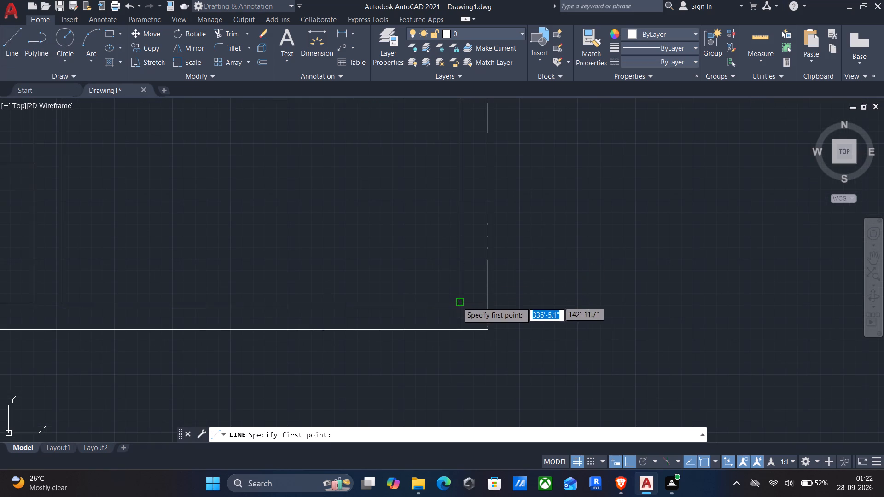
click(458, 302)
click(485, 302)
key(Return)
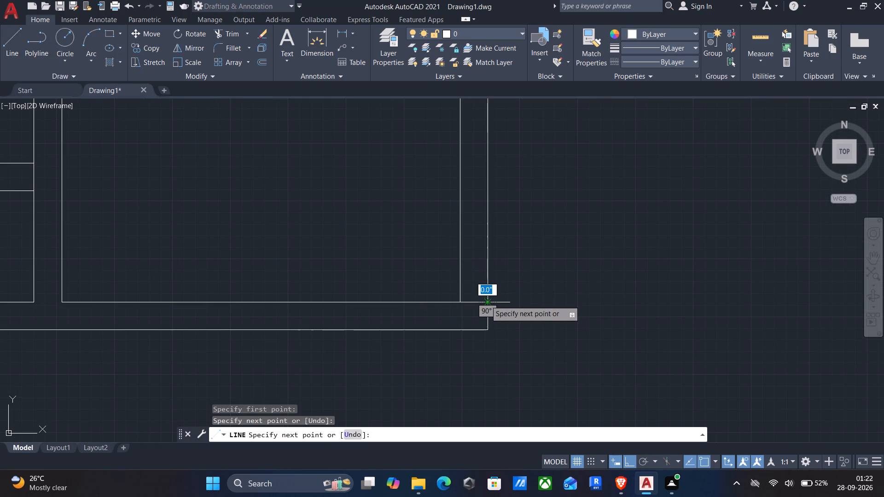
Offset the short line across the east wall 2" upward to mark the first door jamb.
key(o)
key(Return)
drag(477, 304, 476, 299)
click(473, 289)
click(472, 304)
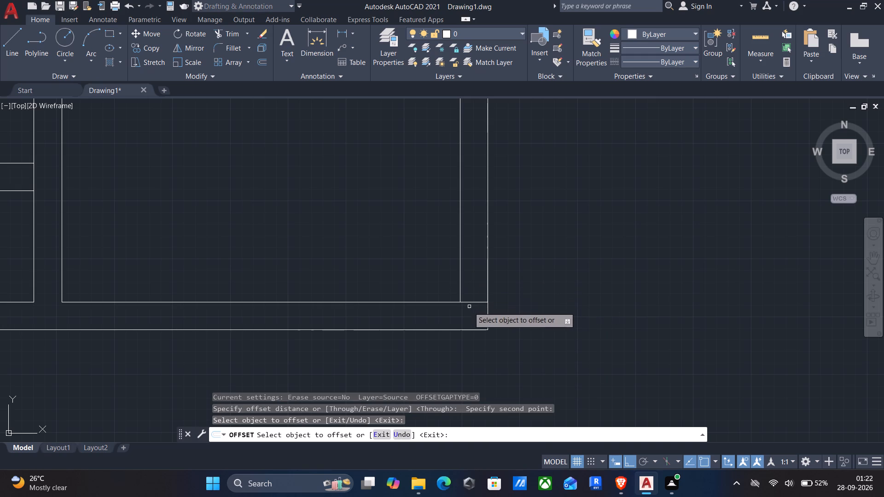
drag(468, 303, 469, 299)
key(2)
key(shift+quotedbl)
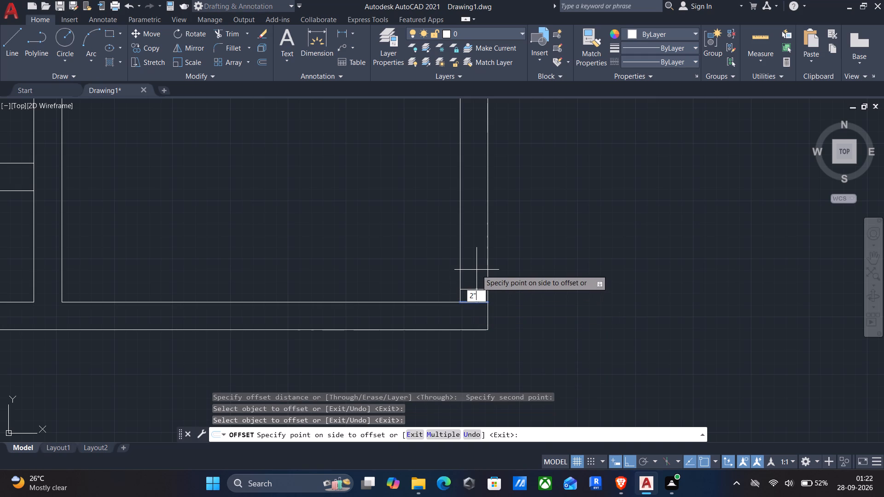
key(Return)
Offset the first jamb line 3' upward to mark the other side of the door opening.
click(470, 292)
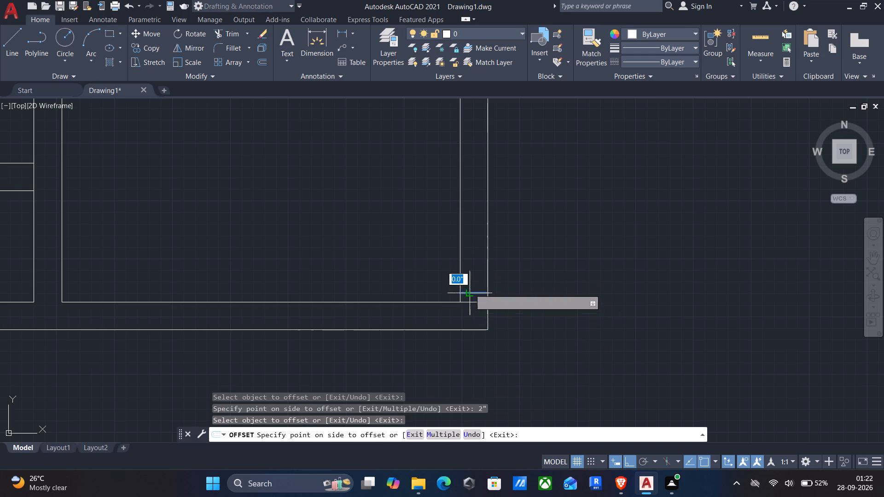
text(2')
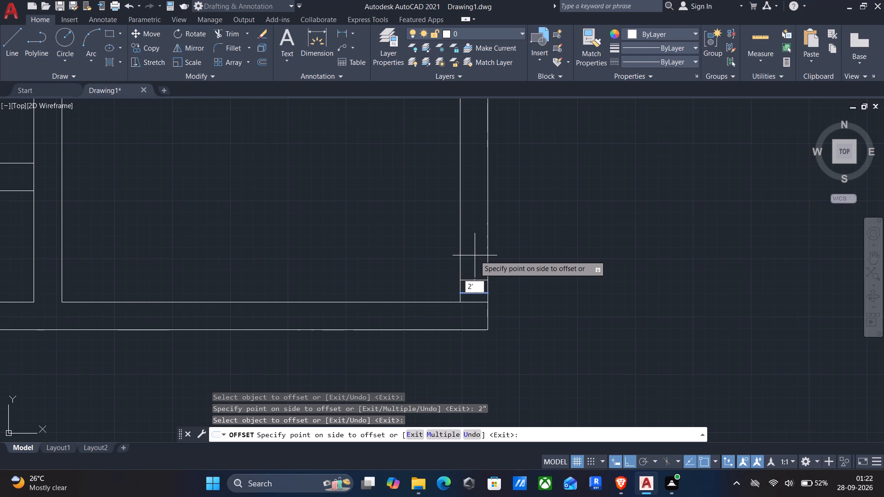
key(BackSpace)
key(BackSpace)
text(3')
key(Return)
scroll(480, 262, down, 2)
middle_drag(486, 266, 586, 276)
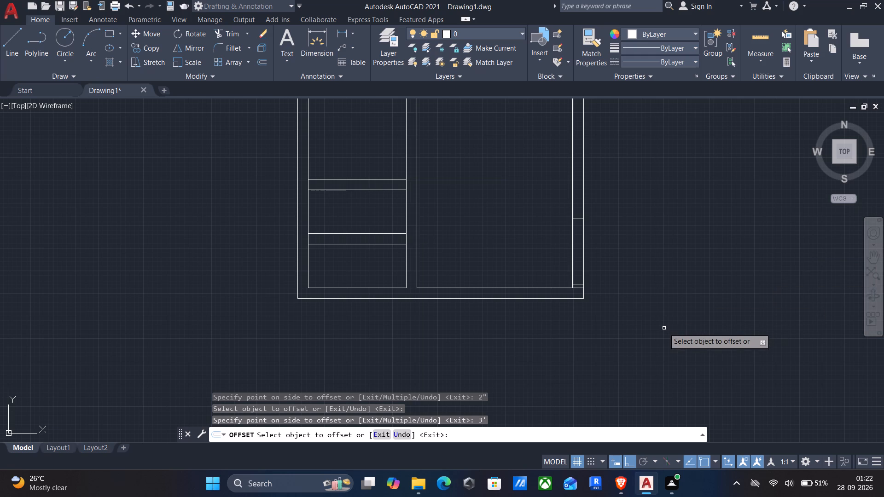
middle_drag(622, 350, 568, 379)
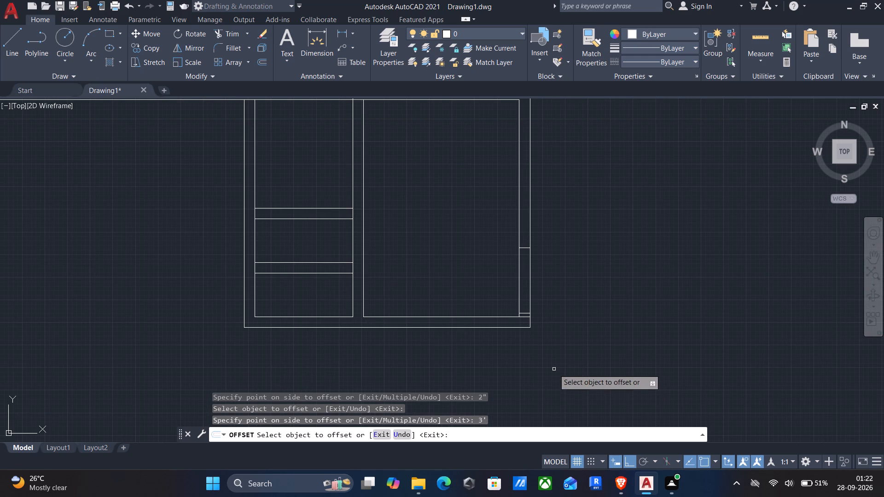
key(Escape)
Trim the east wall lines between the two jamb lines to open the doorway, and trim away the leftover line at the corner.
text(tr)
key(Return)
drag(487, 290, 578, 286)
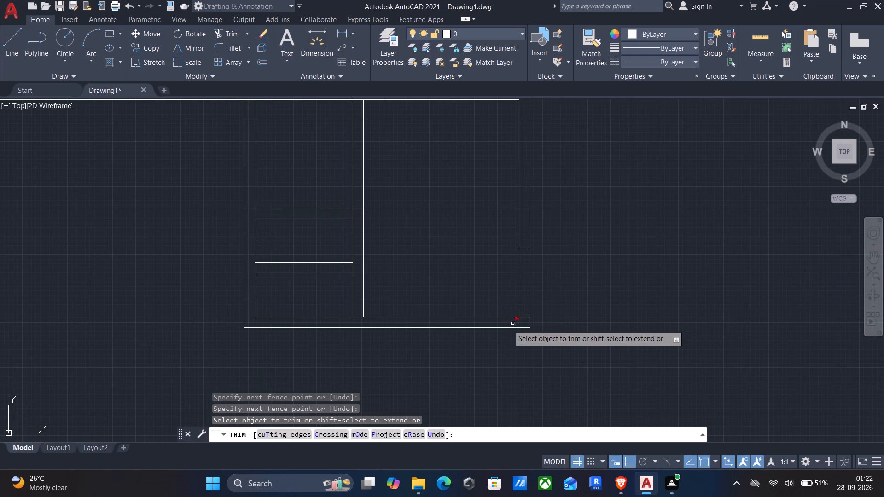
scroll(509, 324, up, 2)
click(541, 310)
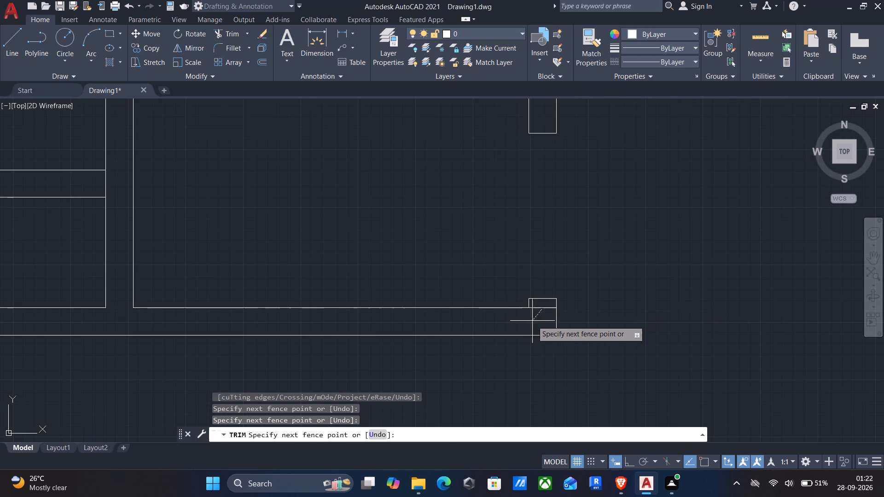
scroll(541, 303, up, 3)
click(538, 308)
Trim the vertical lines at both ends of the lower partition between the small side rooms so its wall junctions are open.
scroll(532, 319, down, 3)
middle_drag(514, 342, 559, 297)
scroll(561, 296, down, 1)
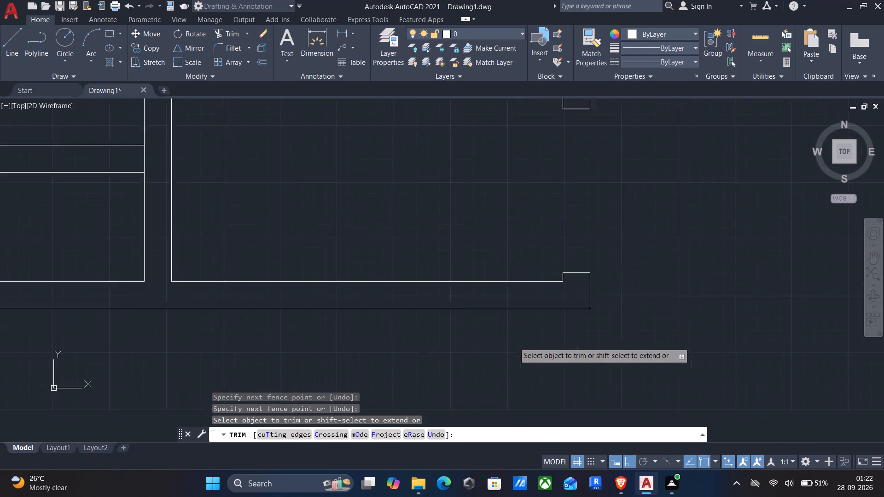
scroll(561, 296, down, 1)
middle_drag(365, 336, 449, 289)
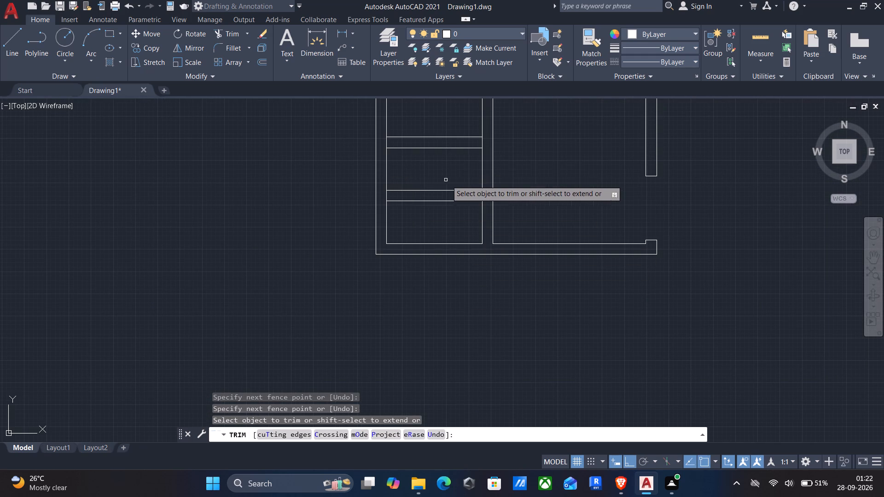
scroll(478, 191, up, 2)
drag(487, 195, 479, 197)
click(427, 206)
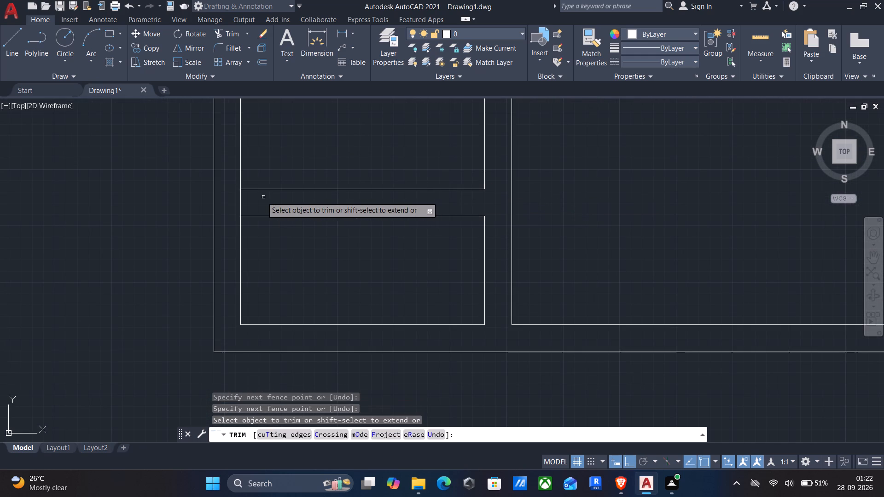
click(236, 204)
click(245, 203)
Trim the vertical lines at both ends of the upper partition in the small side rooms so its wall junctions are open.
scroll(259, 173, down, 1)
middle_drag(271, 160, 250, 190)
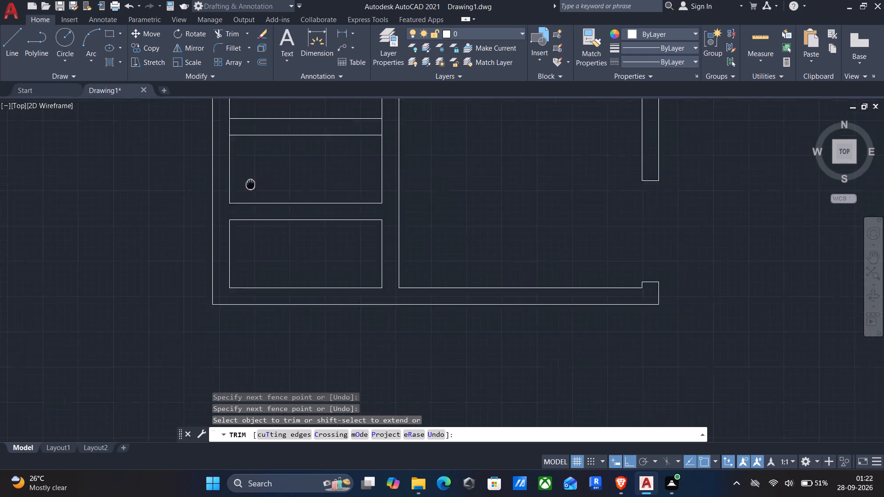
middle_drag(250, 190, 257, 232)
scroll(238, 180, up, 2)
drag(218, 188, 244, 177)
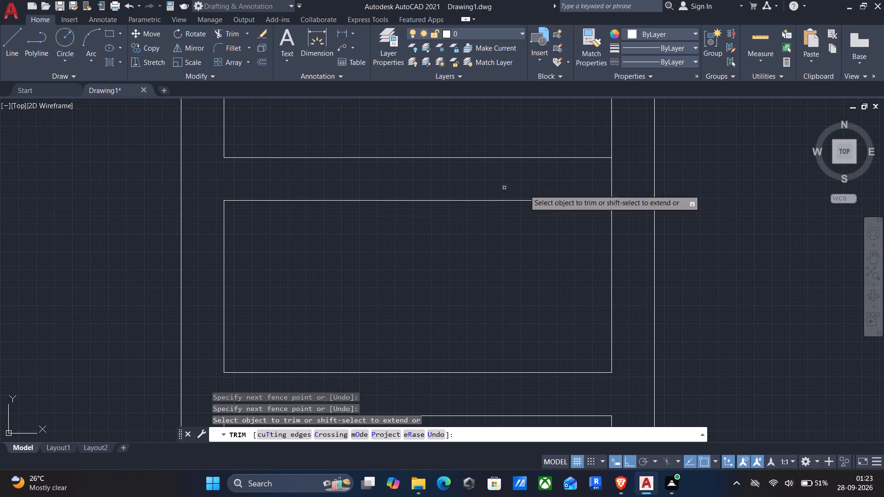
drag(614, 176, 596, 179)
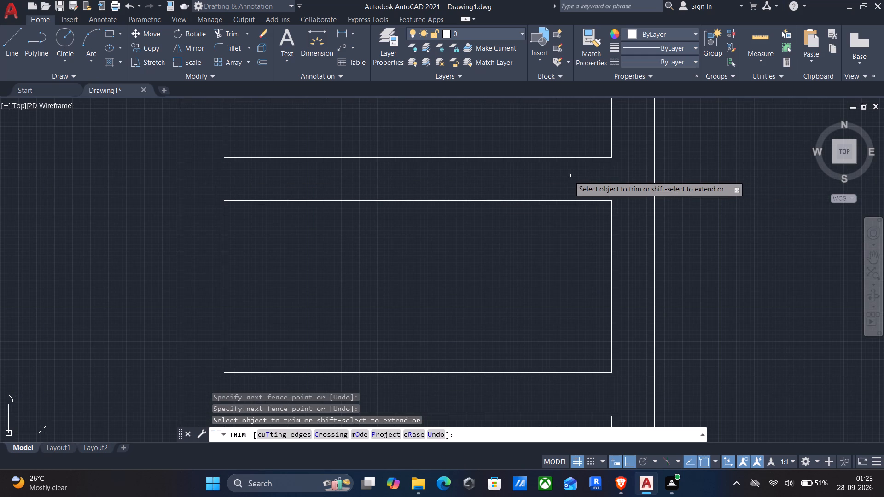
Trim the vertical wall line crossing the new 6" horizontal wall above the small side rooms.
middle_drag(554, 193, 533, 247)
scroll(535, 256, down, 1)
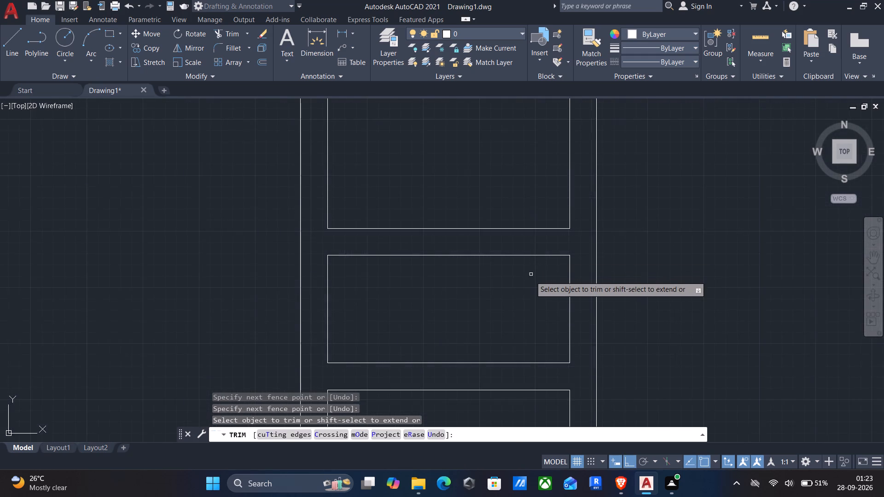
scroll(530, 278, down, 2)
middle_drag(511, 303, 489, 353)
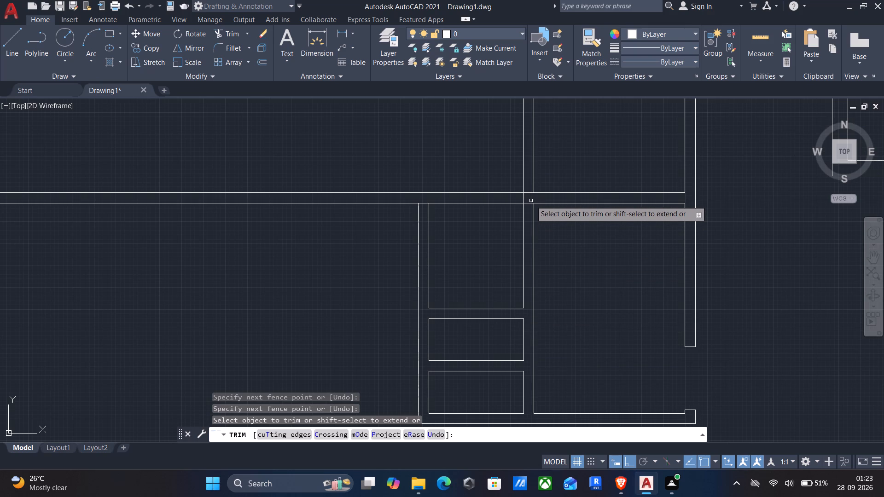
scroll(531, 196, up, 2)
drag(523, 201, 437, 201)
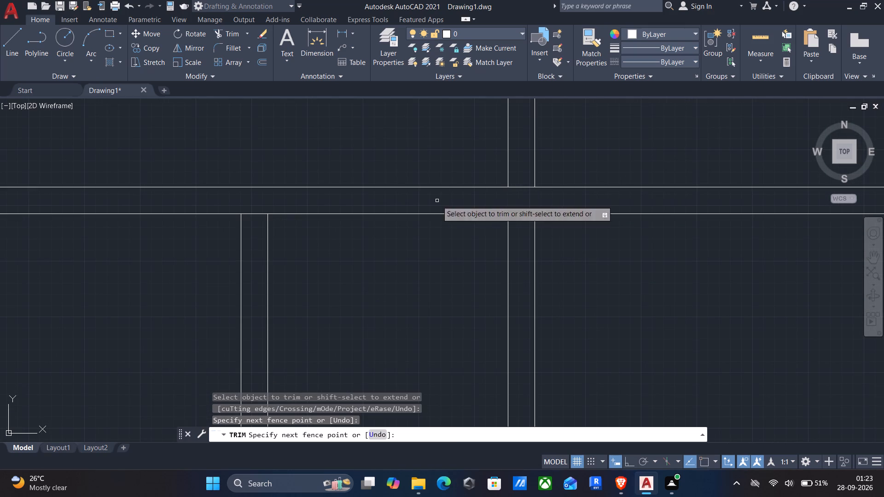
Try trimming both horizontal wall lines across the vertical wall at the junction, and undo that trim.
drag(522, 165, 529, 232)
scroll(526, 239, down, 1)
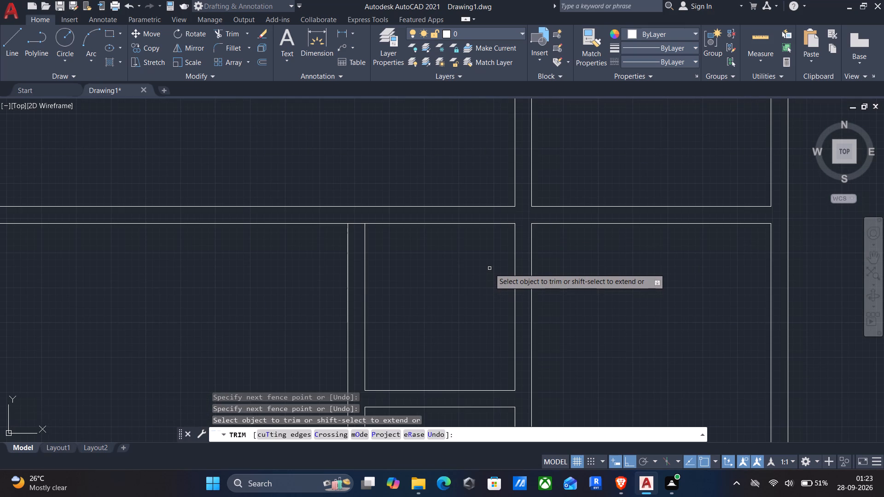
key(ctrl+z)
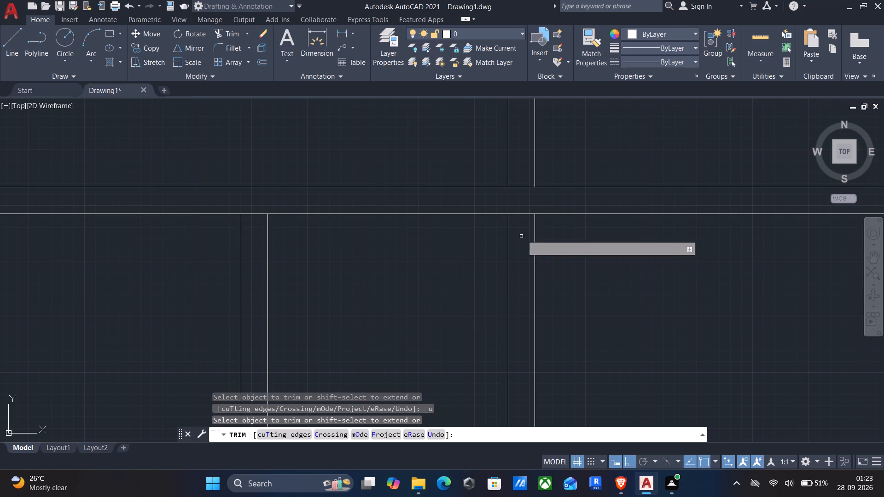
Trim only the upper line of the horizontal wall where it crosses the vertical wall between the rooms.
drag(518, 178, 494, 202)
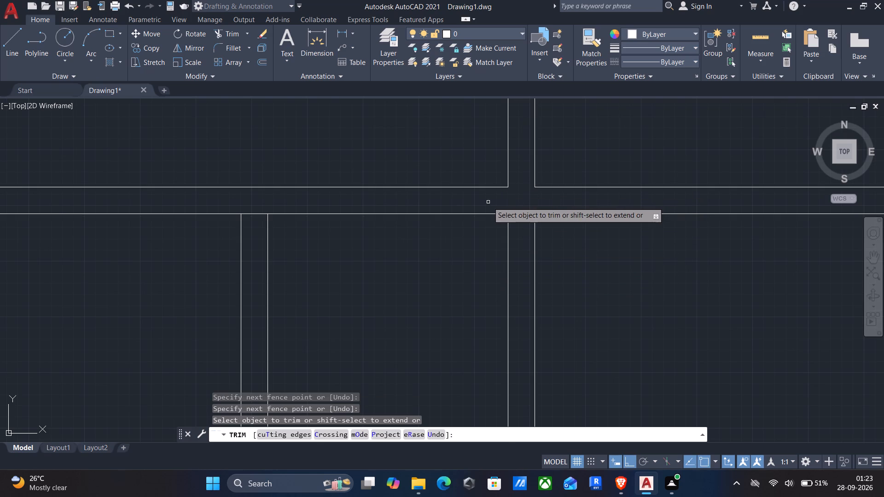
key(Escape)
Extend the bottom edge line of the uppermost small side room through both side walls to their outer faces.
scroll(441, 325, down, 1)
middle_drag(446, 315, 463, 211)
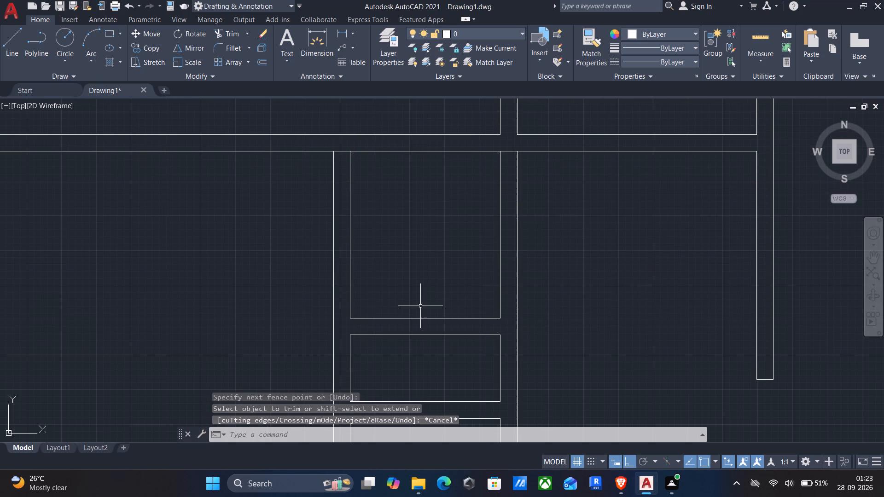
text(ex)
key(Return)
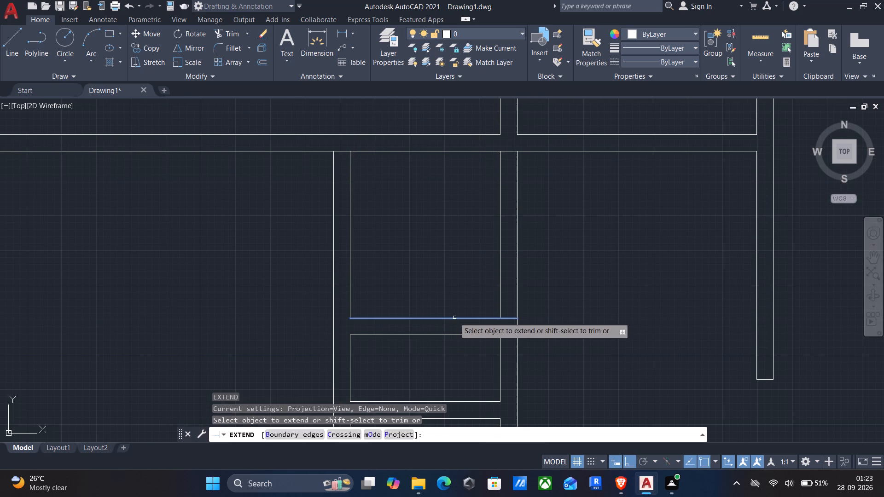
click(454, 318)
click(361, 317)
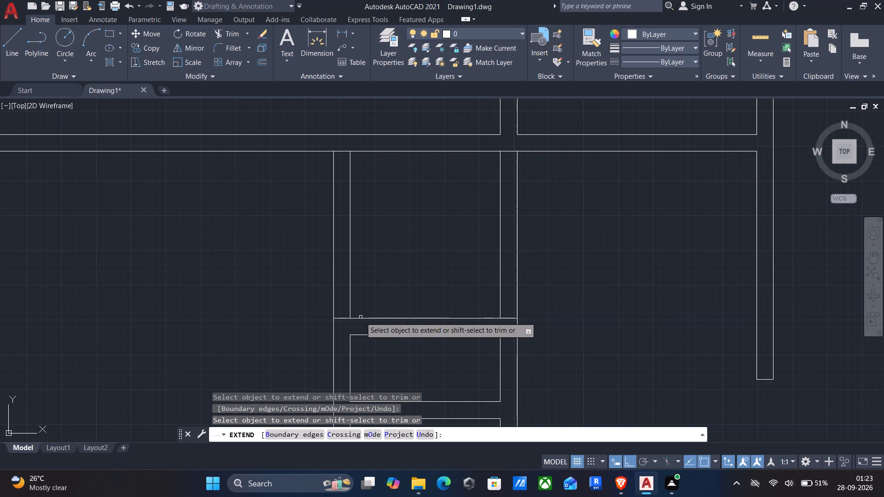
Trim away the four vertical wall lines between the long horizontal wall and the uppermost small side room.
key(Escape)
text(tr)
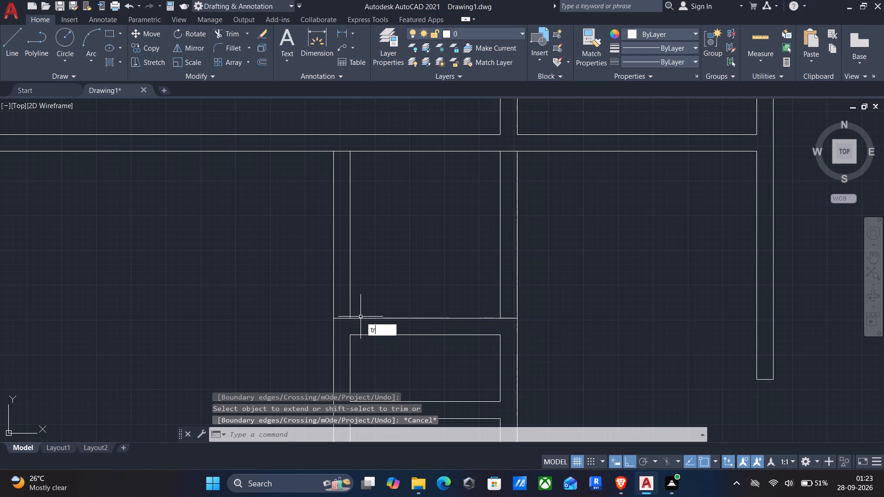
key(Return)
drag(231, 232, 582, 250)
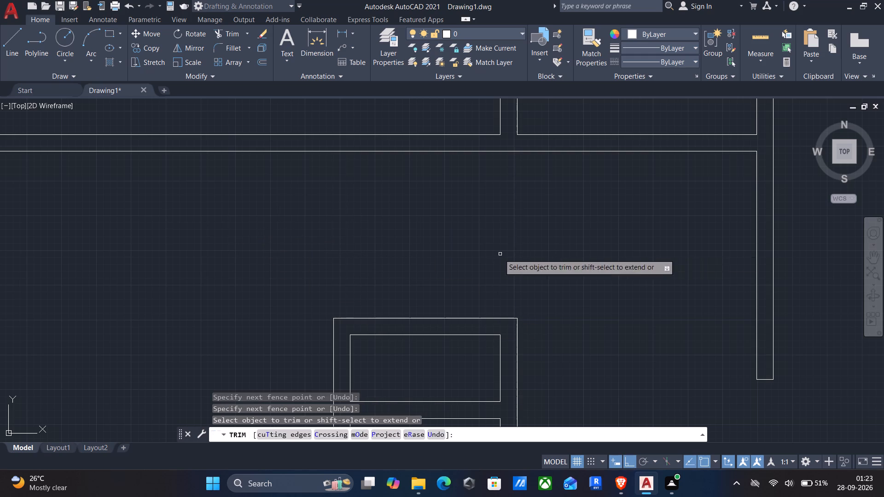
scroll(499, 253, down, 2)
middle_drag(484, 265, 489, 213)
middle_drag(450, 260, 453, 205)
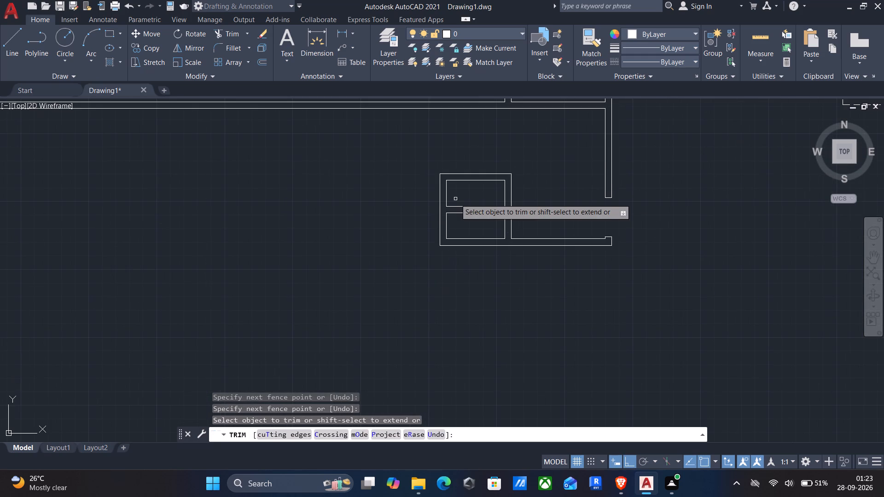
middle_drag(451, 205, 459, 169)
middle_drag(456, 193, 449, 193)
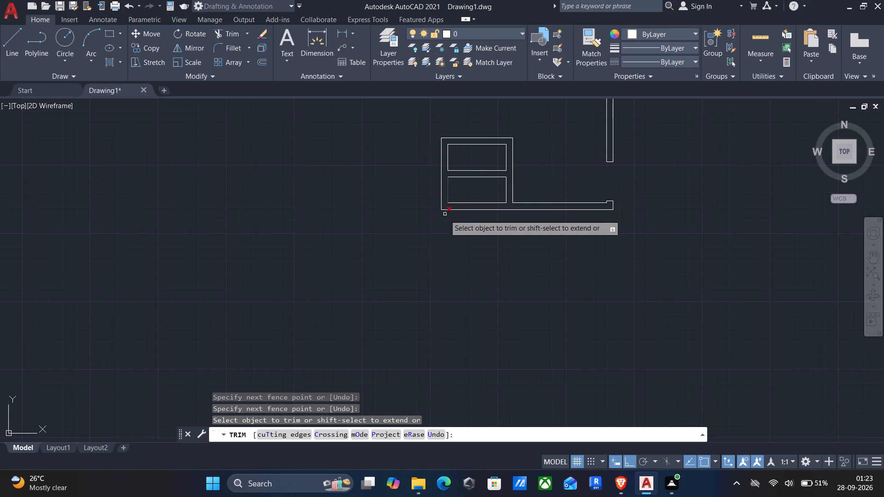
middle_drag(493, 202, 448, 301)
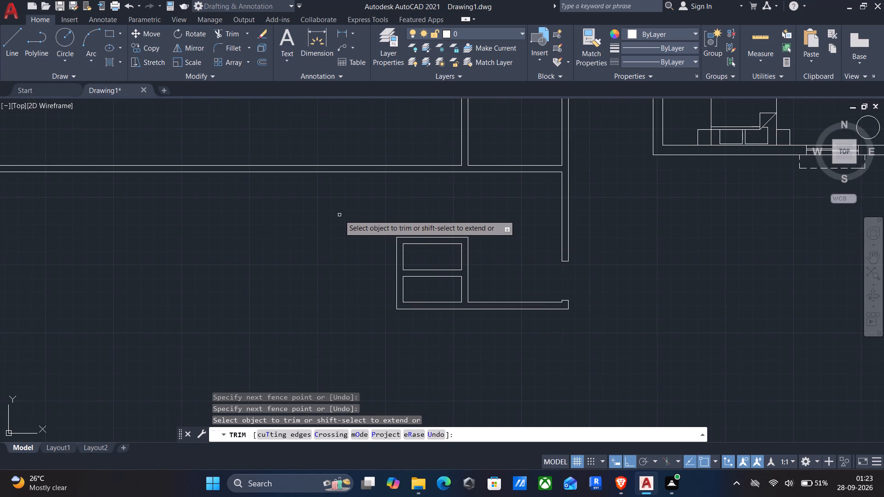
scroll(371, 226, down, 2)
middle_drag(363, 249, 336, 285)
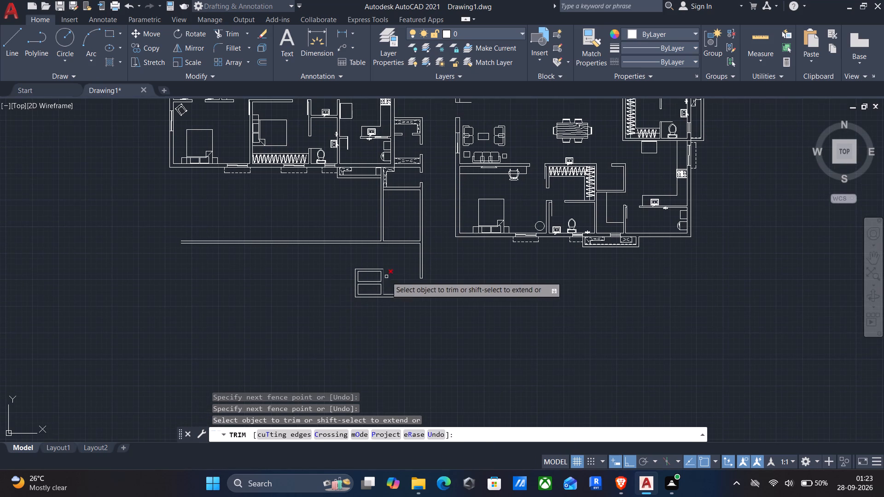
middle_drag(385, 280, 365, 252)
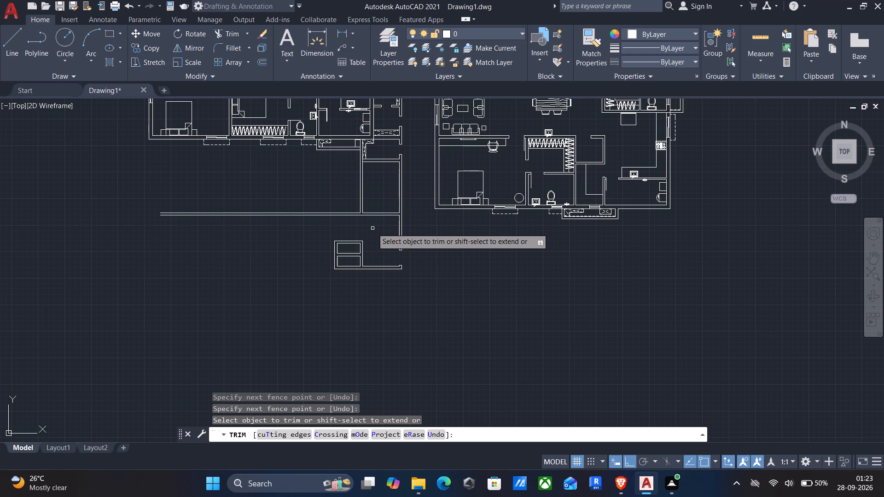
key(Escape)
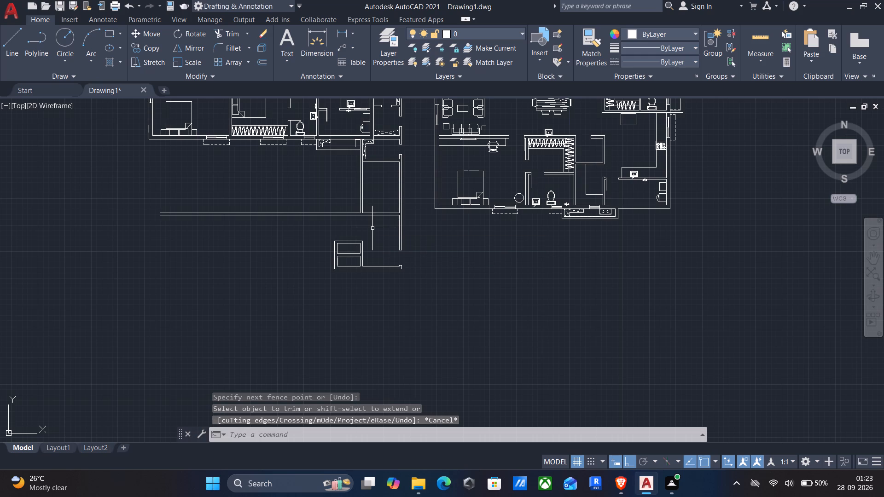
Extend the western line of the vertical wall above the horizontal wall down to that wall's lower line.
text(ex)
key(Return)
scroll(355, 208, up, 2)
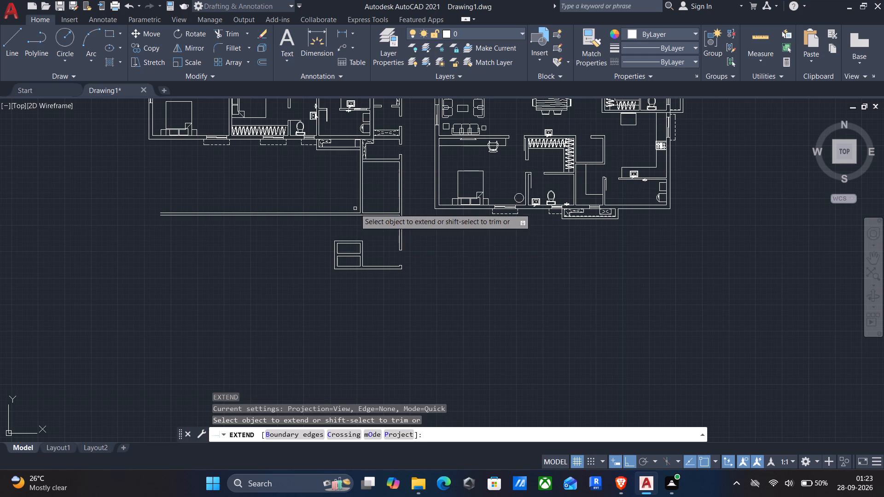
scroll(355, 208, up, 1)
click(366, 212)
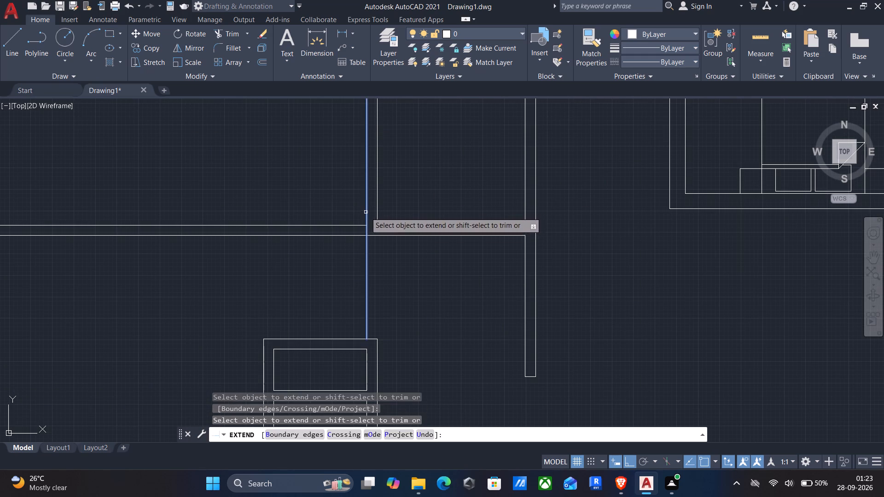
scroll(368, 223, down, 2)
key(Return)
Draw a horizontal line across the middle of the upper small room and two crossing diagonals in its lower half.
middle_drag(294, 291, 390, 283)
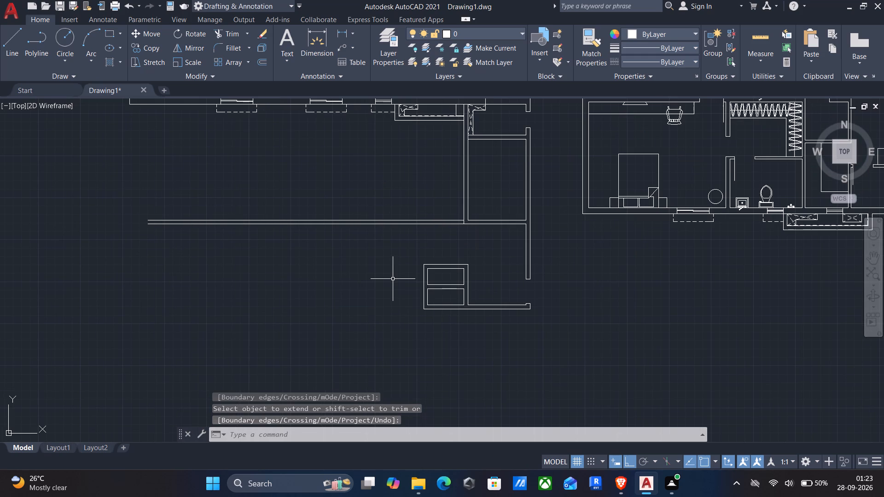
middle_drag(439, 296, 429, 262)
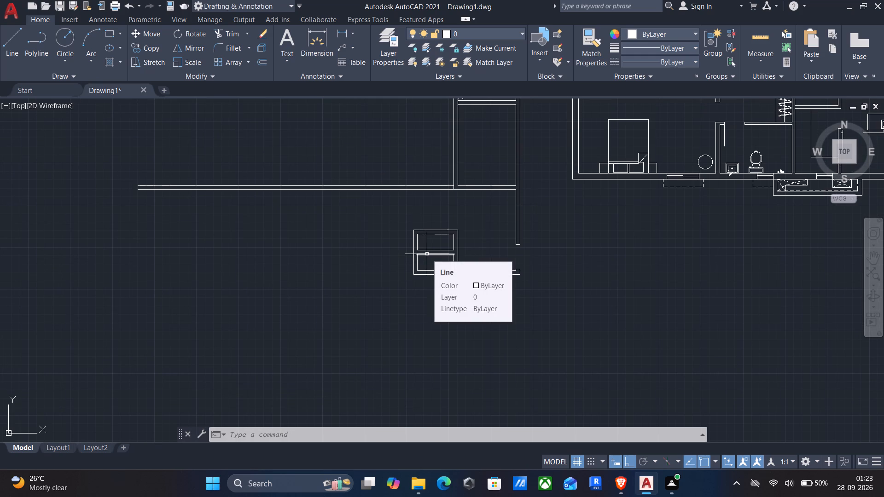
click(8, 35)
scroll(500, 267, up, 3)
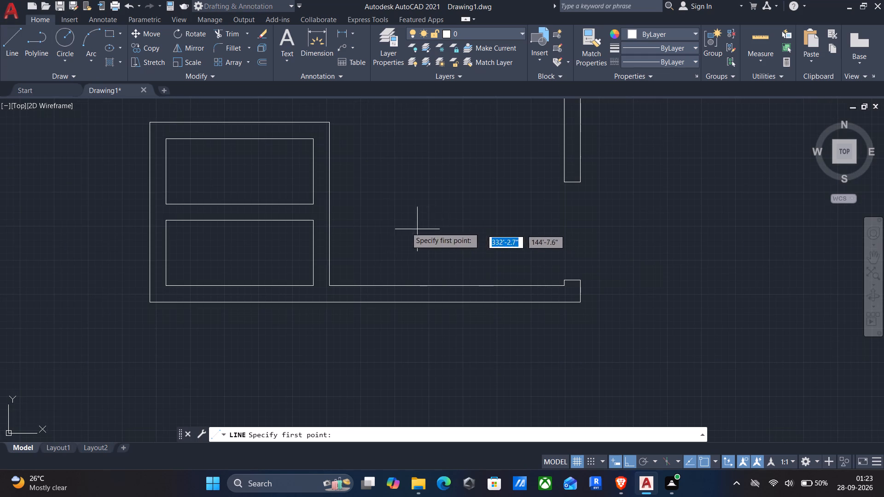
click(165, 172)
click(313, 170)
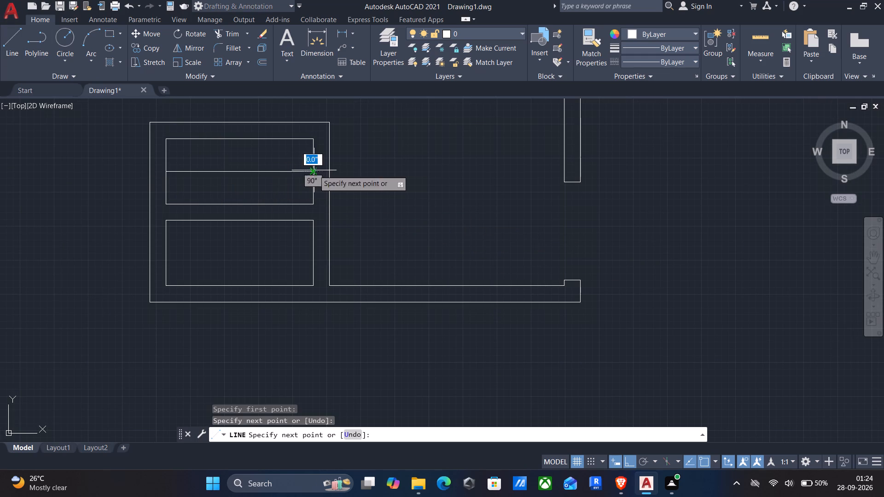
click(165, 201)
key(Return)
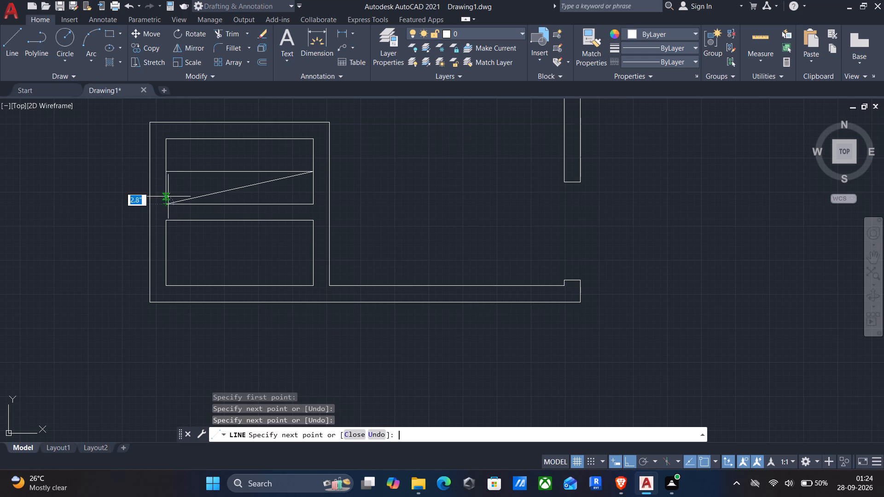
key(Return)
click(165, 174)
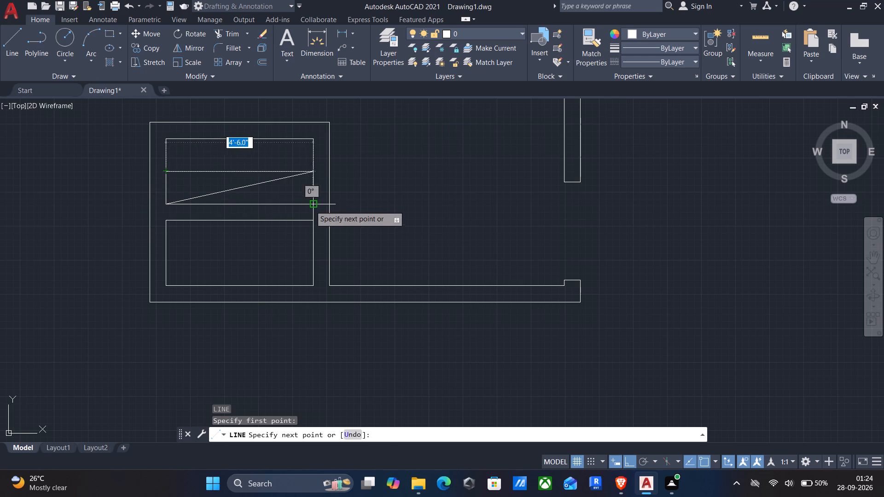
click(312, 205)
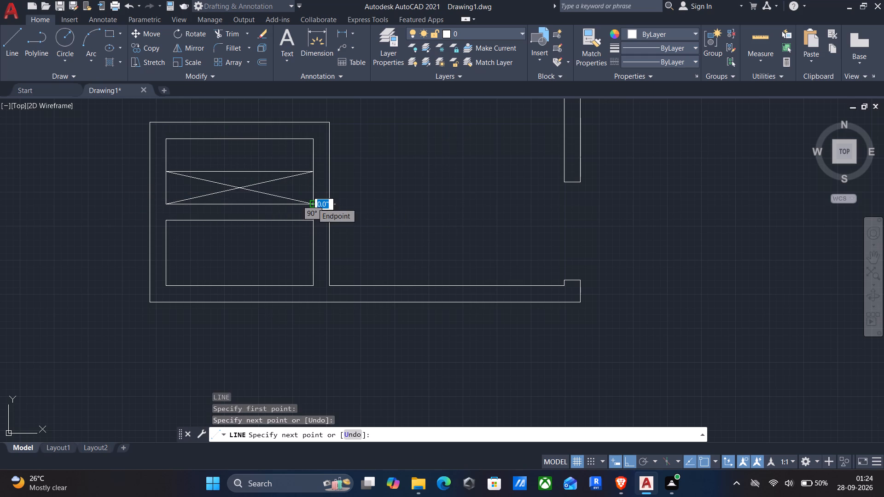
key(Return)
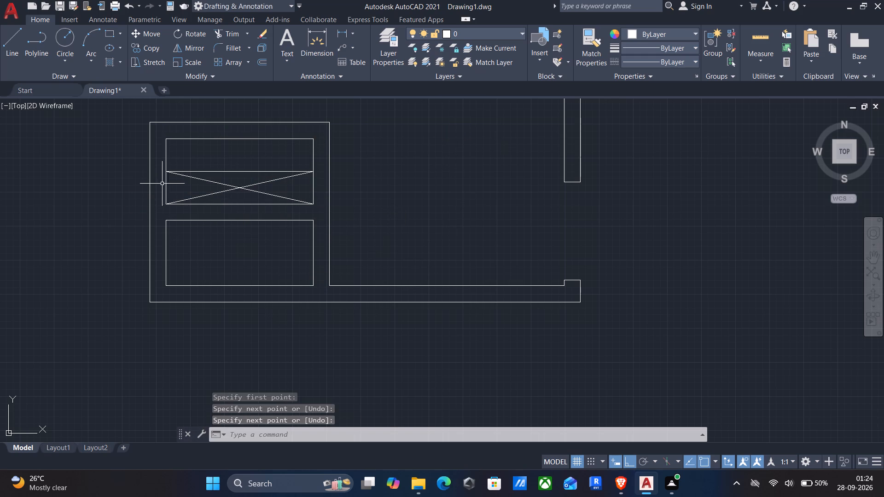
Draw two crossing diagonal lines between the opposite corners of the lower small room.
key(Return)
click(166, 223)
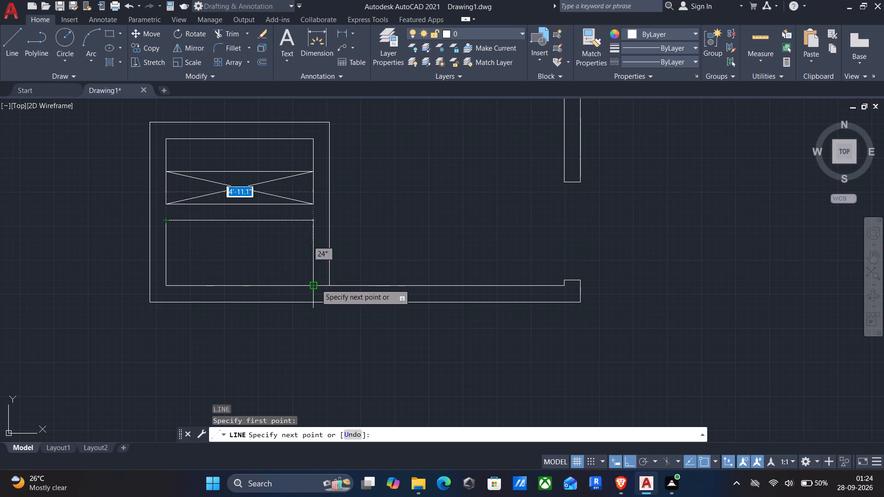
click(317, 284)
key(Return)
key(Return)
click(313, 220)
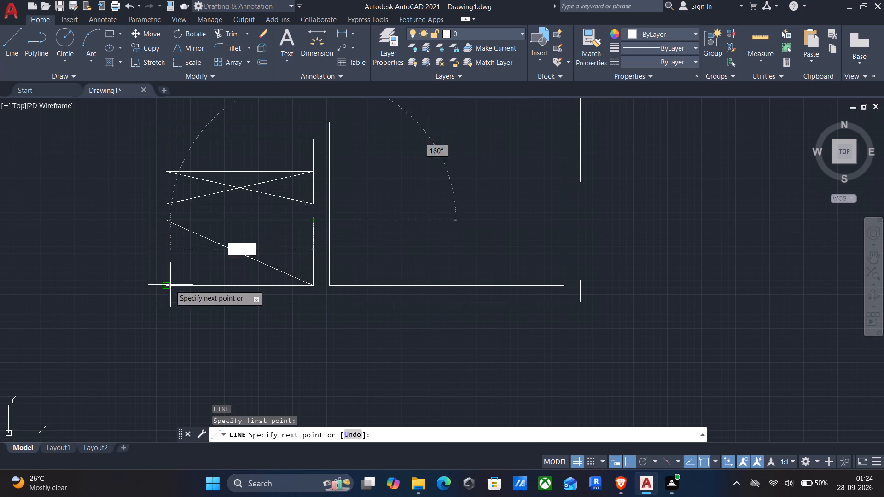
click(162, 286)
key(Return)
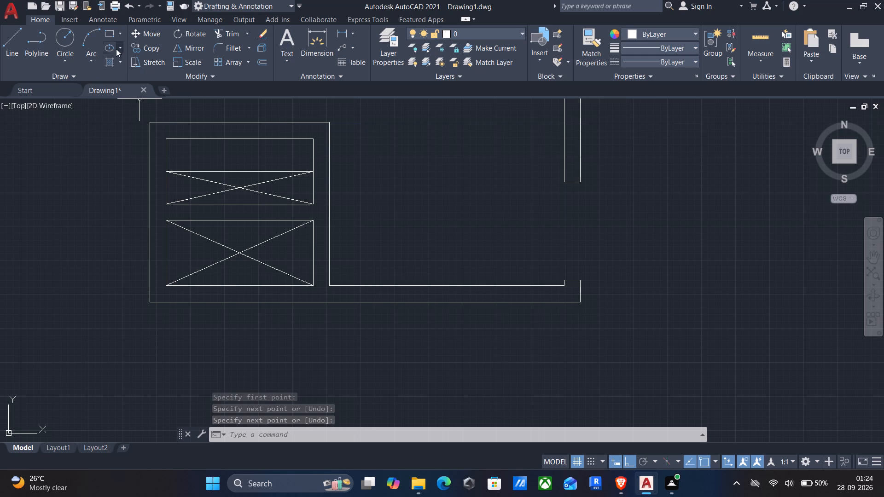
Draw a rectangle about 6" by 1'-3" within the wall on the east side of the lower small room.
click(111, 35)
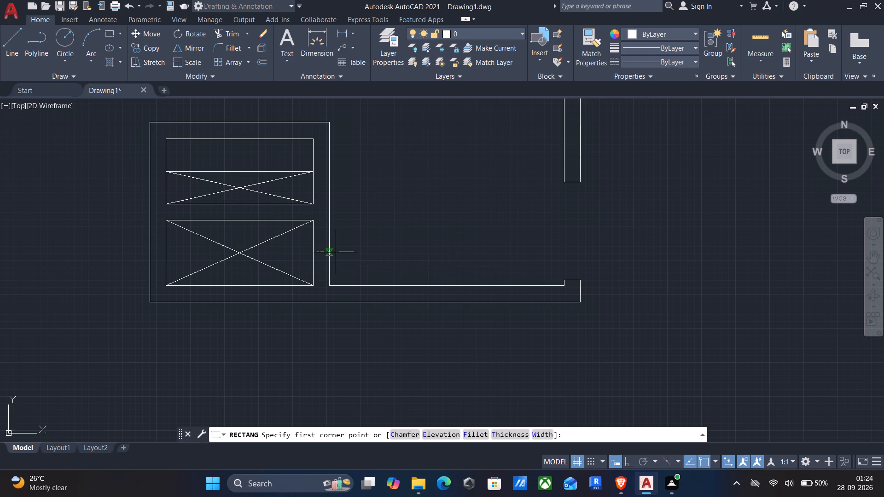
scroll(335, 252, up, 2)
click(273, 205)
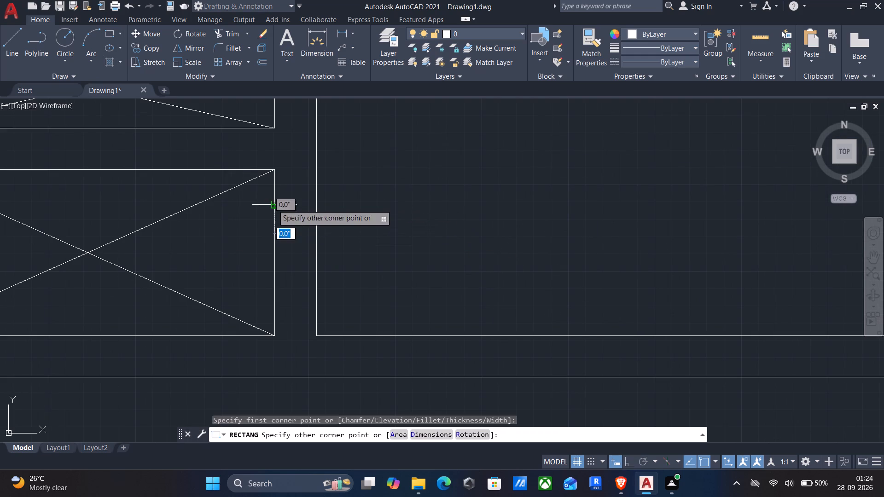
click(316, 309)
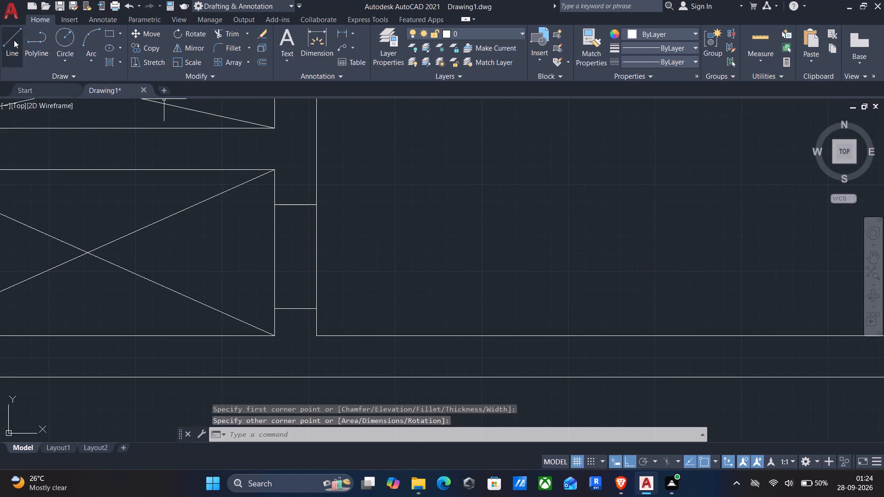
Draw two crossing diagonals between the corners of the small rectangle in the lower room's east wall.
click(12, 40)
click(275, 208)
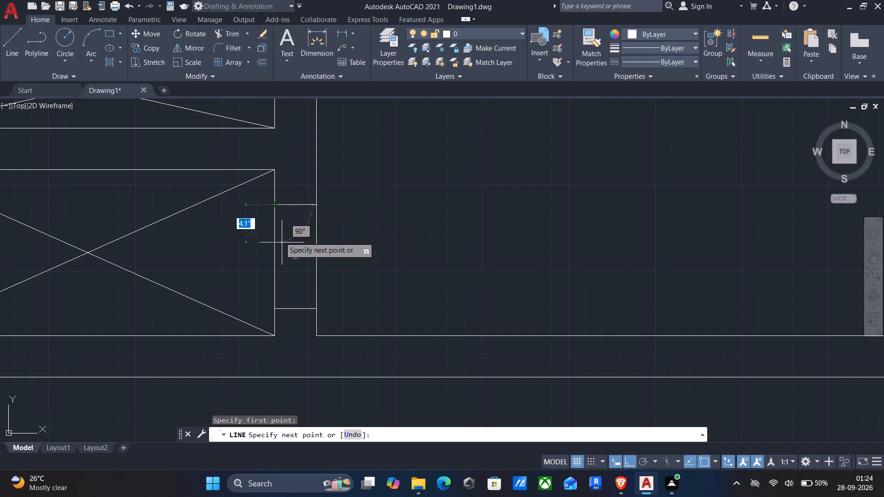
click(317, 314)
key(Return)
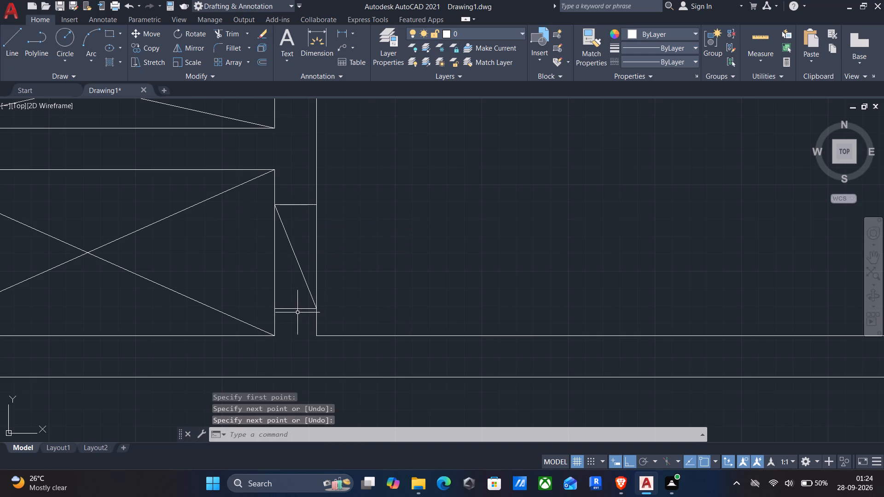
key(Return)
click(277, 311)
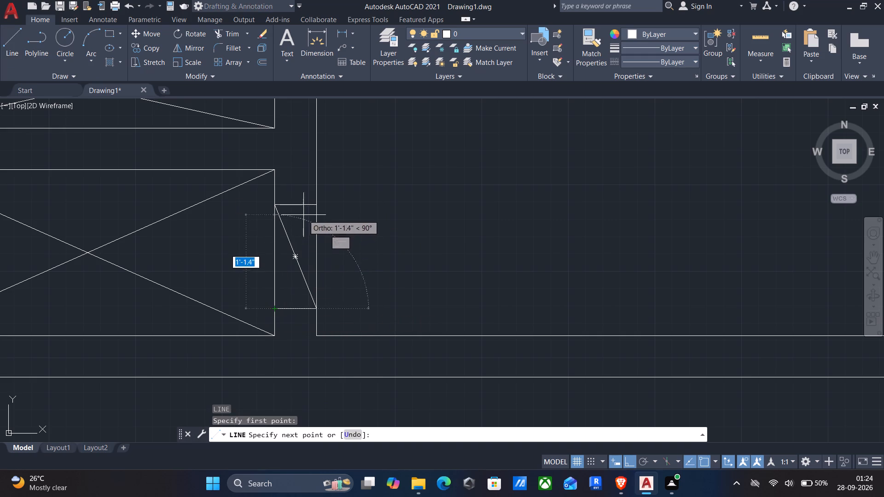
click(315, 205)
key(Return)
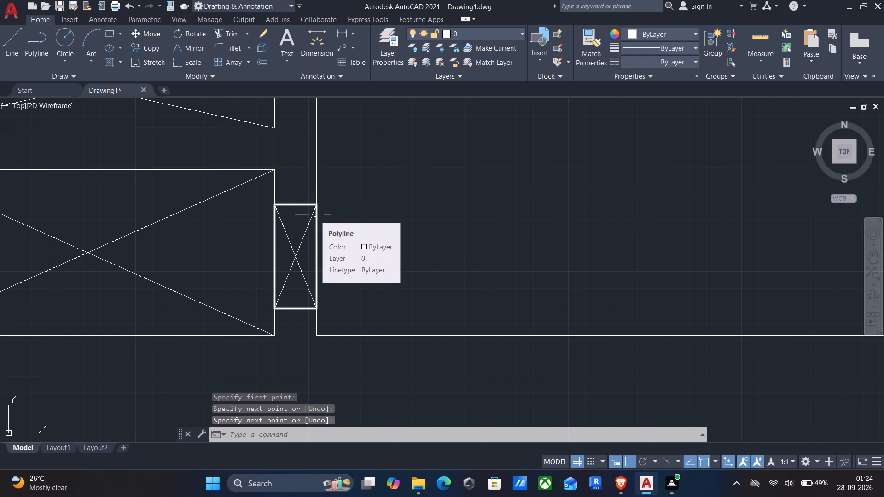
Draw a short vertical line across the upper small room's top wall at the midpoint of its inner edge.
middle_drag(299, 232, 292, 259)
middle_drag(163, 248, 233, 267)
scroll(233, 267, down, 1)
middle_drag(226, 262, 292, 320)
middle_drag(272, 304, 385, 403)
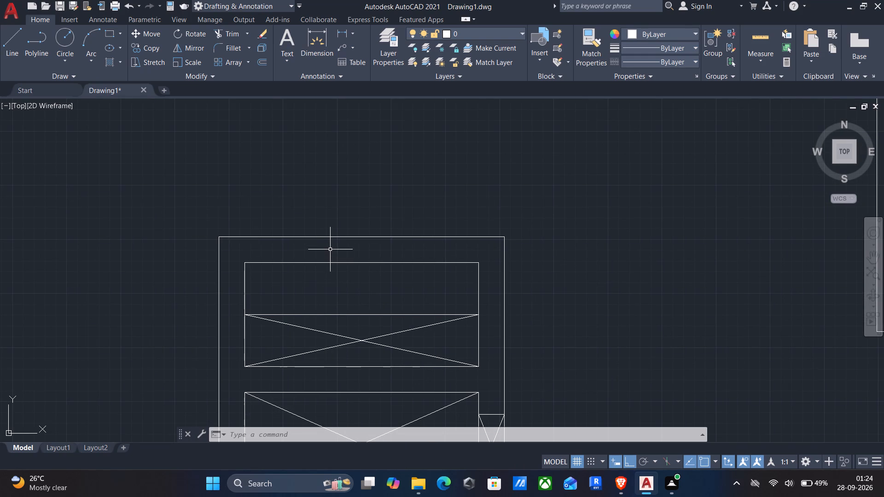
key(l)
key(Return)
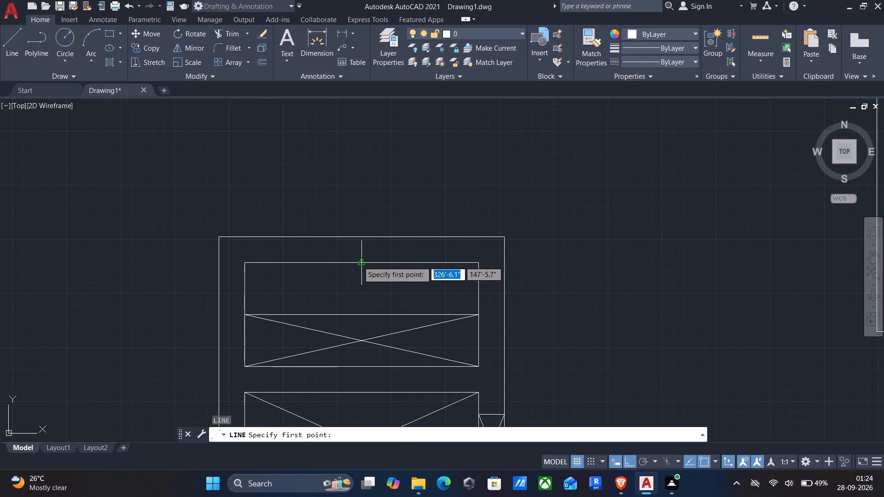
click(361, 261)
click(362, 236)
key(Return)
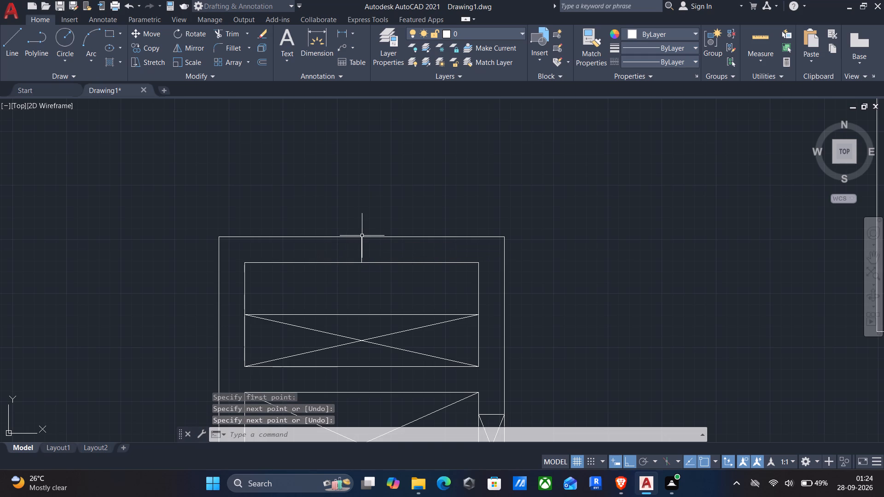
Offset the short midpoint line in the upper small room's top wall by 1' to each side.
key(o)
key(Return)
click(359, 249)
click(335, 253)
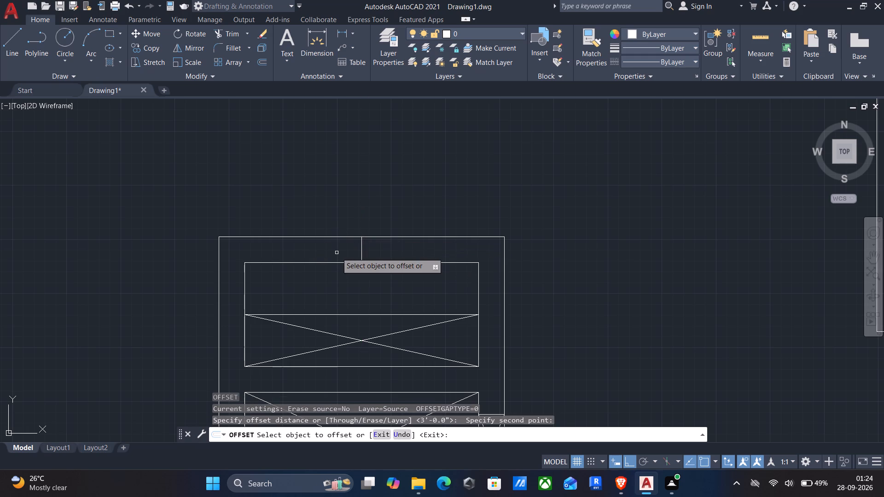
click(361, 251)
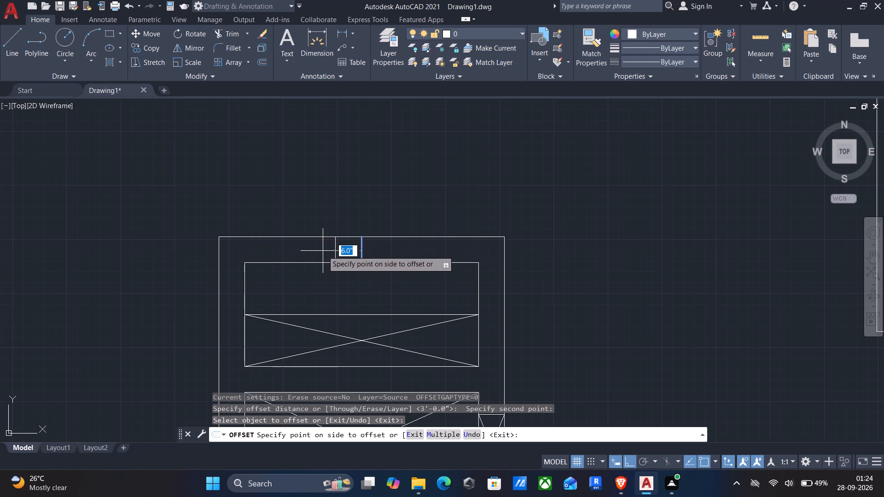
key(1)
key(apostrophe)
key(Return)
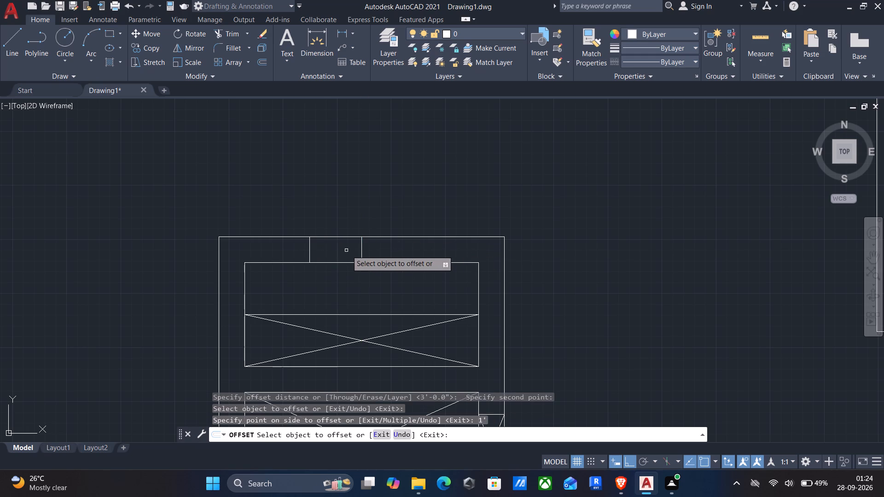
click(362, 246)
key(1)
key(apostrophe)
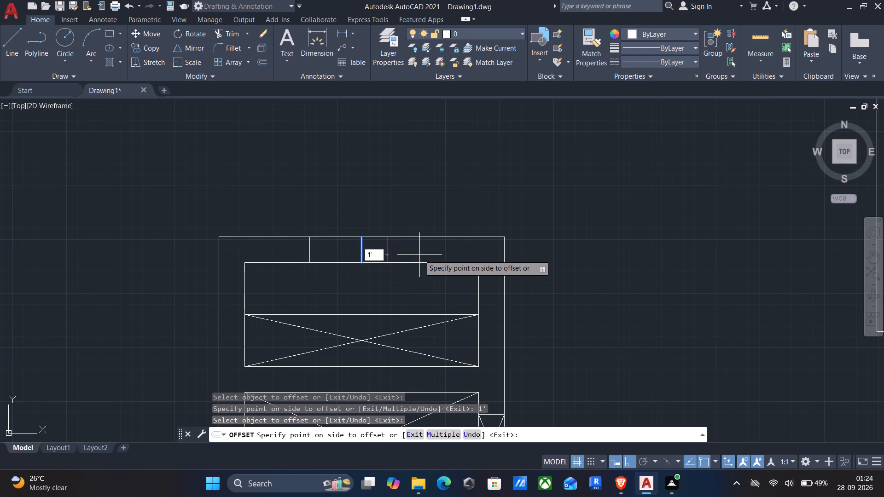
key(Return)
scroll(460, 253, down, 1)
middle_drag(437, 272, 483, 254)
key(Return)
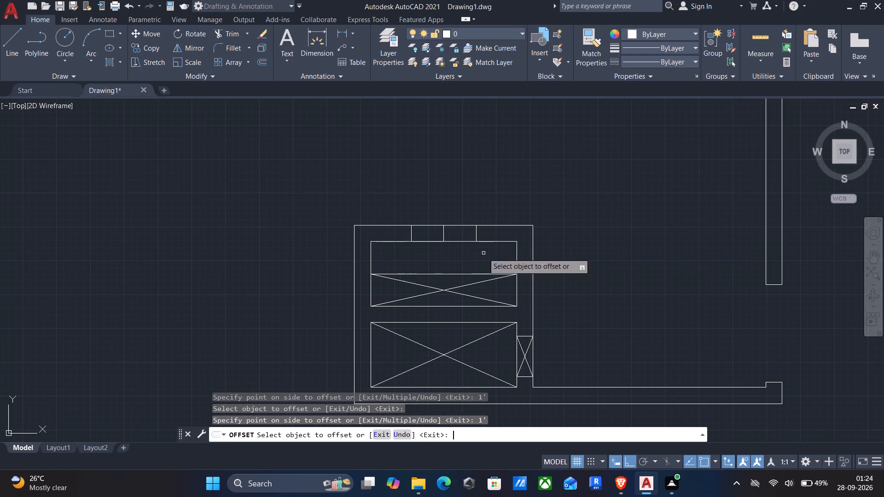
Trim the wall lines between the two offset lines and the middle line to open a 2' gap in the top wall.
click(221, 31)
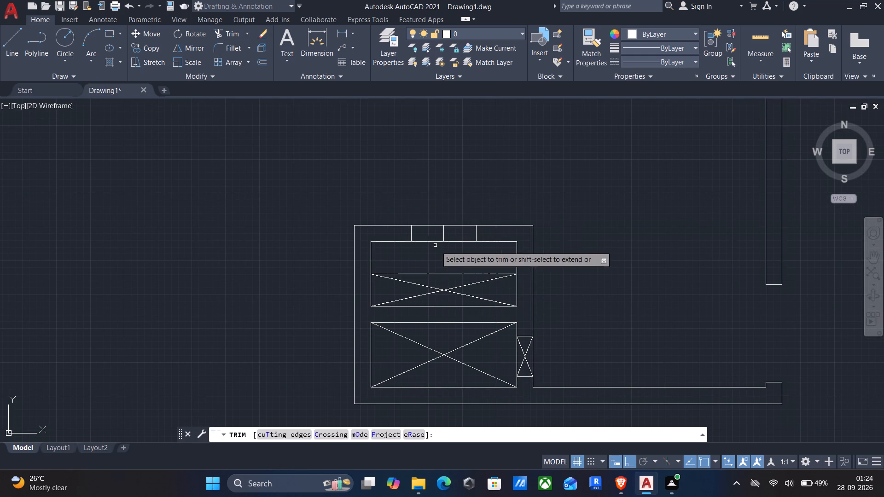
drag(440, 252, 418, 205)
drag(444, 249, 429, 236)
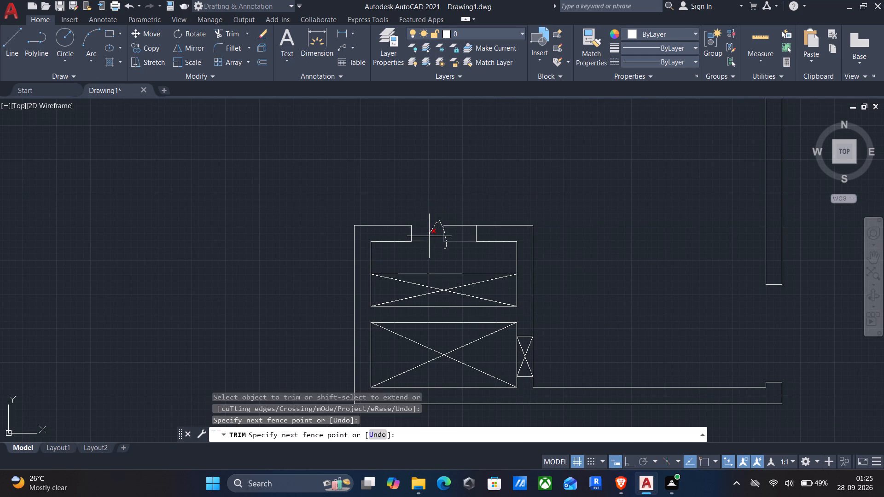
drag(429, 236, 455, 250)
scroll(430, 249, down, 2)
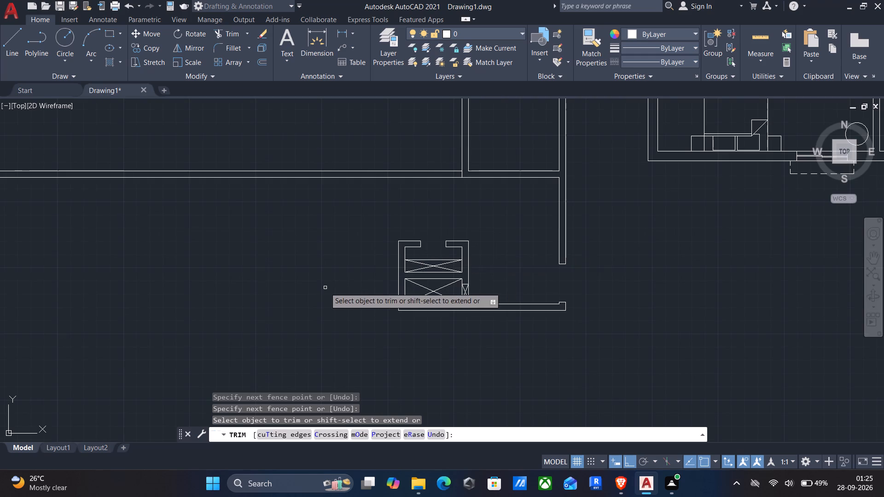
middle_drag(324, 288, 349, 249)
key(Return)
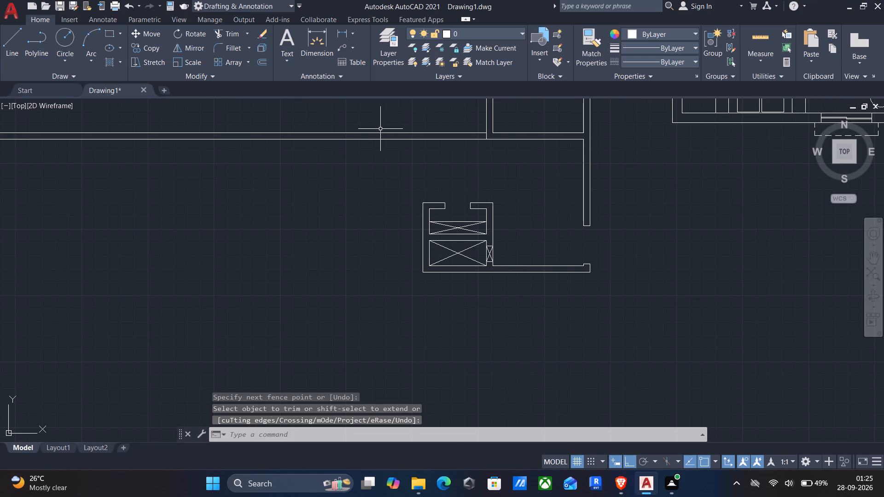
Trim the end of the partition's west line where it crosses the long horizontal wall north of the small rooms.
scroll(489, 134, up, 3)
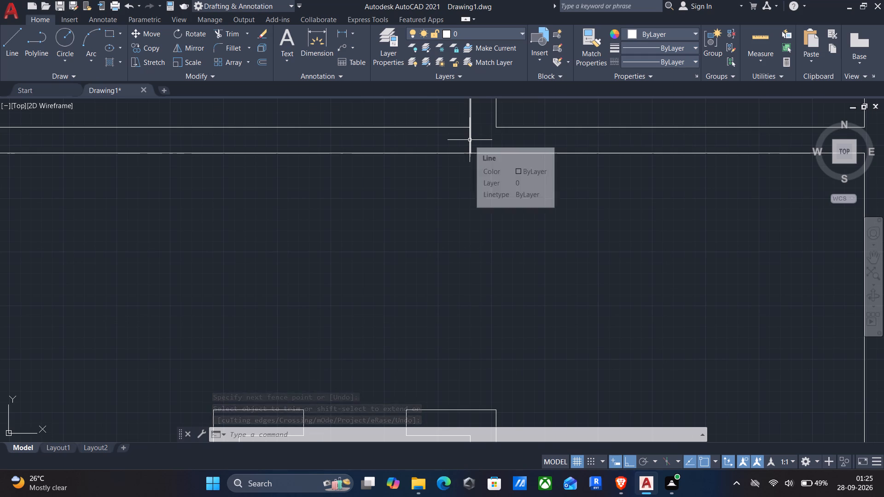
text(tr)
key(Return)
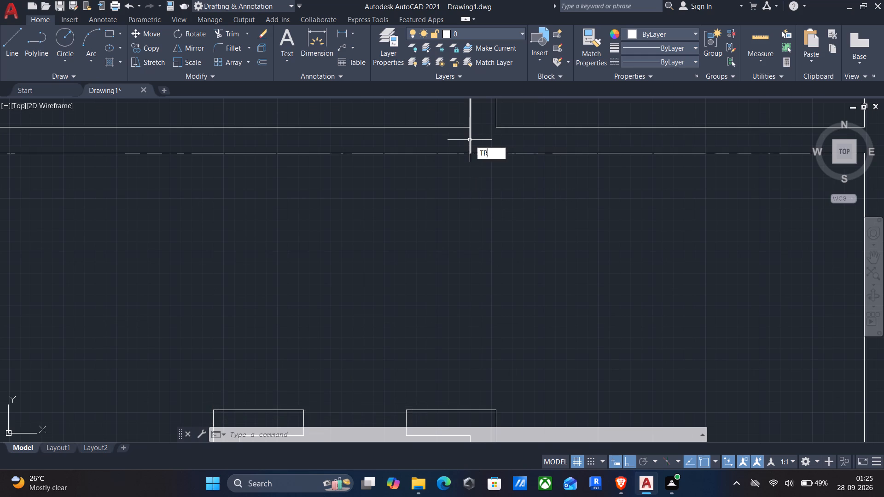
scroll(466, 141, up, 1)
drag(484, 142, 420, 141)
key(Return)
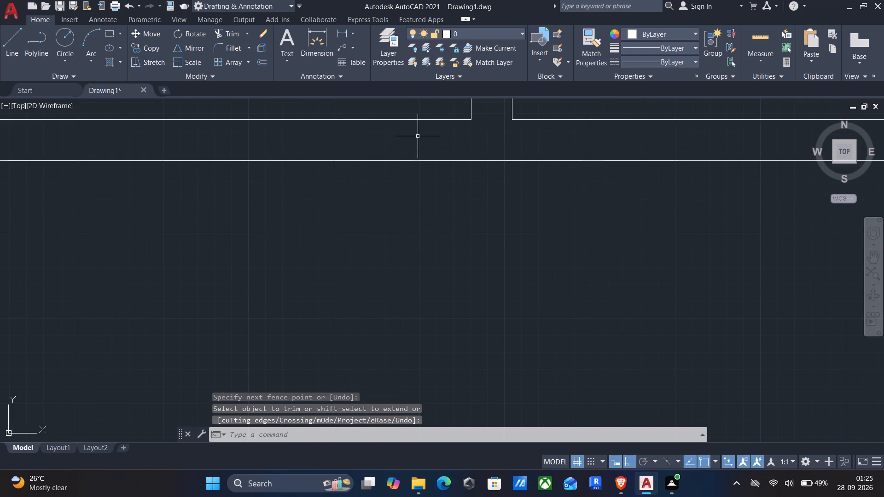
Draw a vertical 6" line across the long horizontal wall from the partition's west corner to the wall's lower line.
key(l)
key(Return)
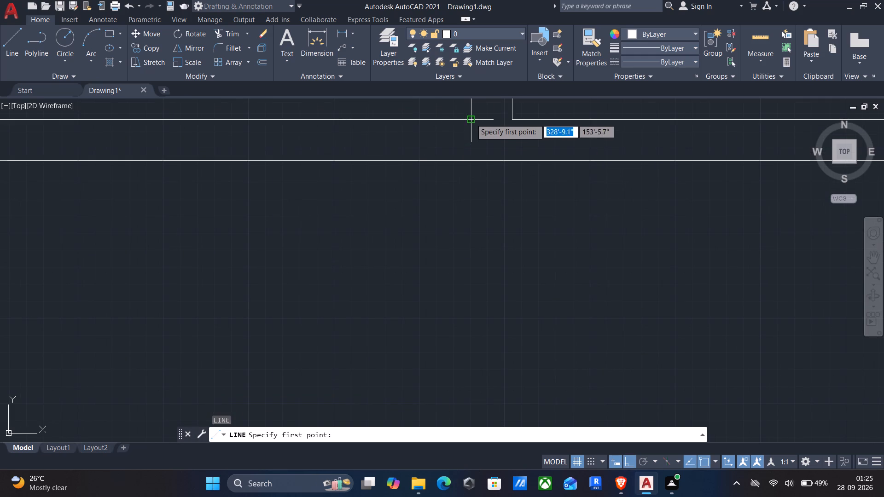
click(471, 119)
scroll(467, 126, up, 2)
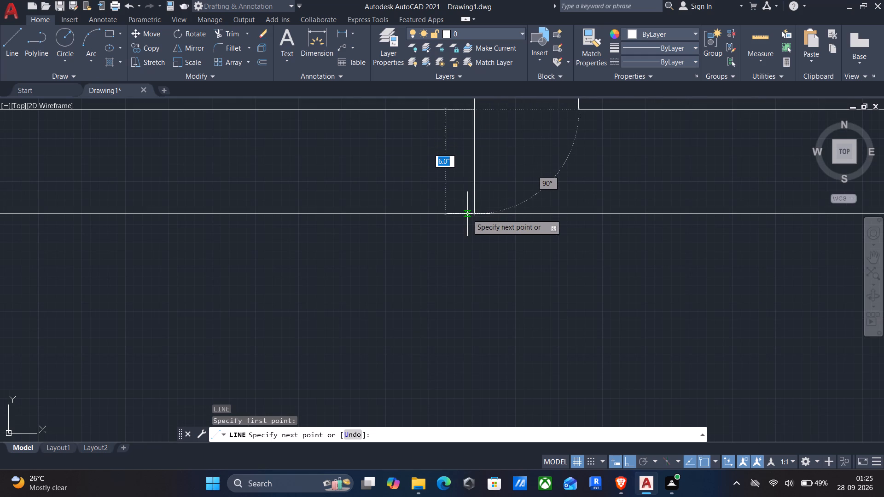
click(472, 213)
key(Return)
Offset the new vertical wall line 4' to the west.
key(o)
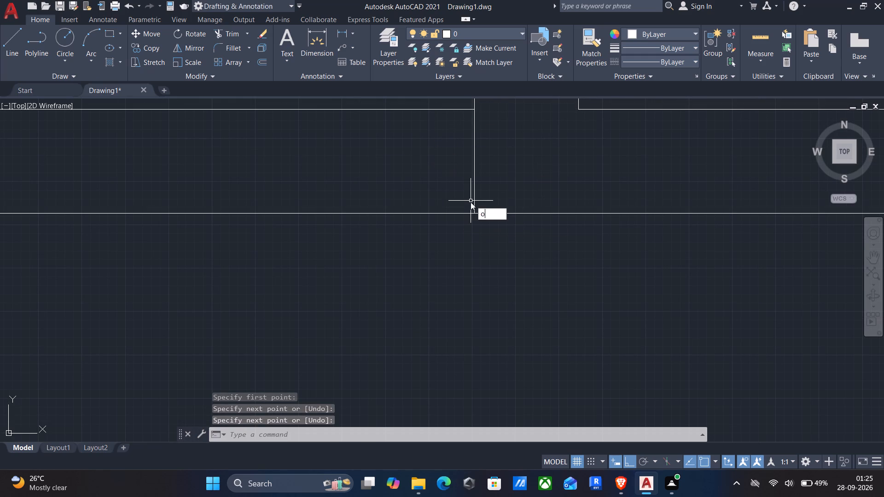
key(Return)
click(478, 164)
click(430, 174)
click(474, 169)
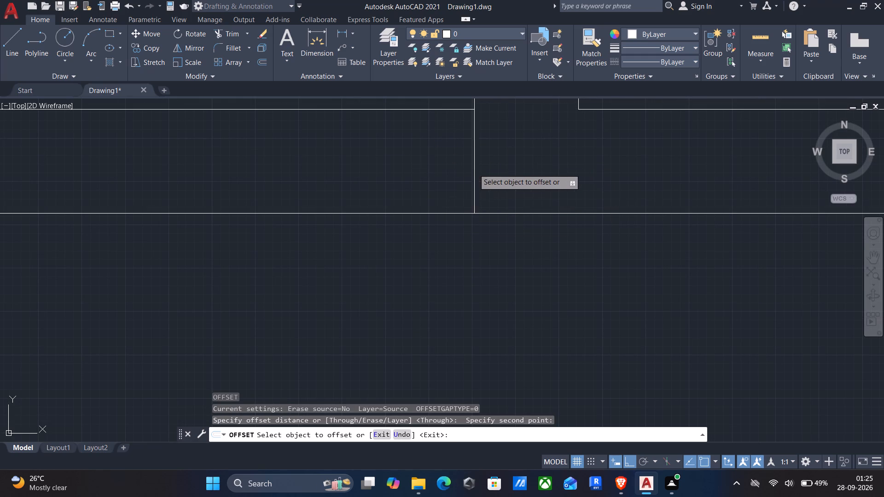
text(4')
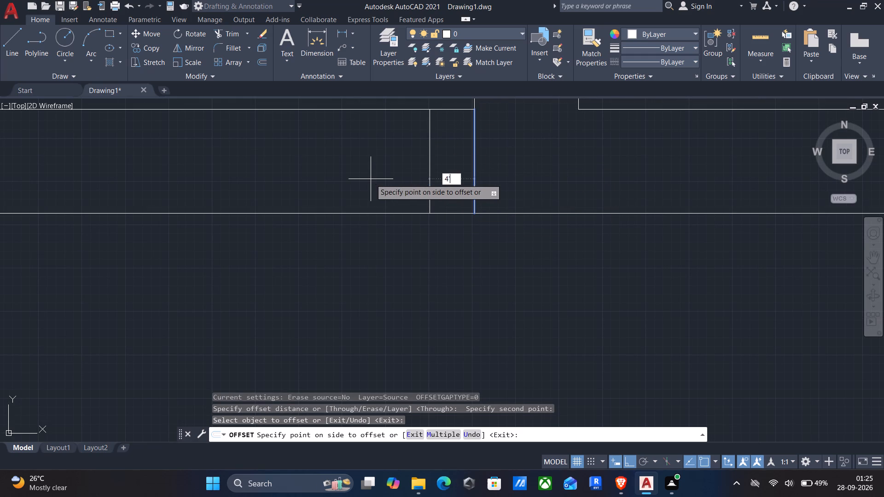
key(Return)
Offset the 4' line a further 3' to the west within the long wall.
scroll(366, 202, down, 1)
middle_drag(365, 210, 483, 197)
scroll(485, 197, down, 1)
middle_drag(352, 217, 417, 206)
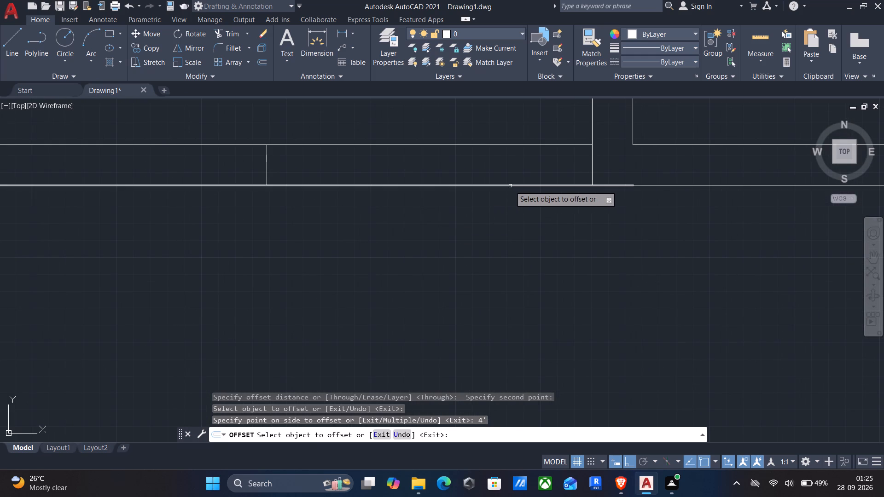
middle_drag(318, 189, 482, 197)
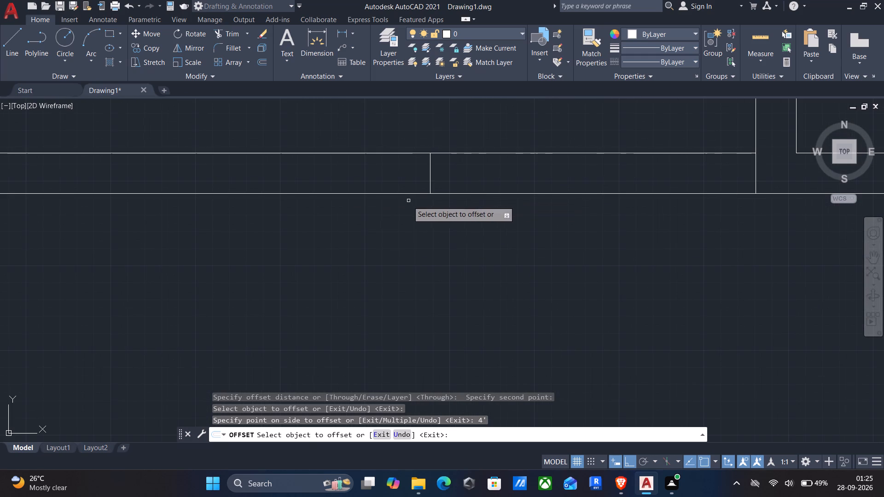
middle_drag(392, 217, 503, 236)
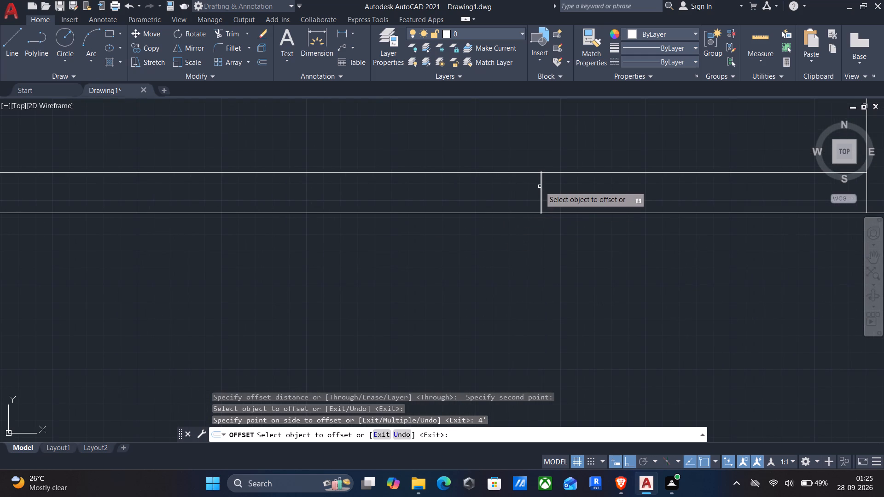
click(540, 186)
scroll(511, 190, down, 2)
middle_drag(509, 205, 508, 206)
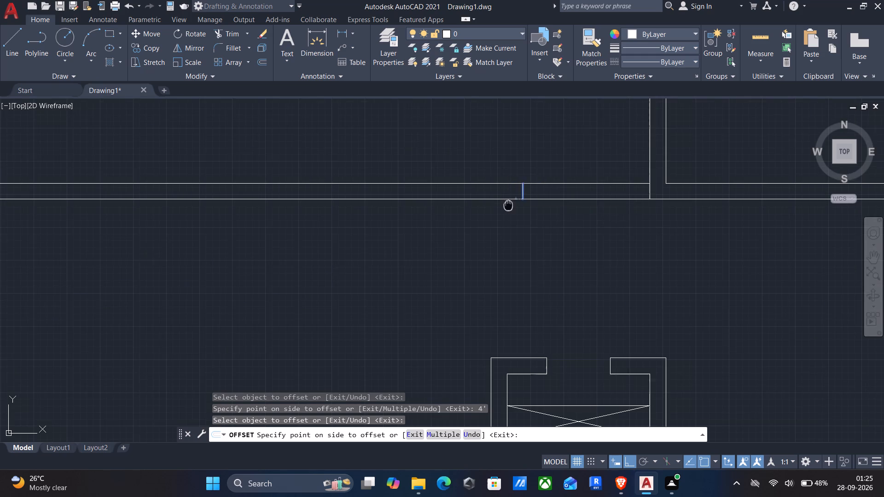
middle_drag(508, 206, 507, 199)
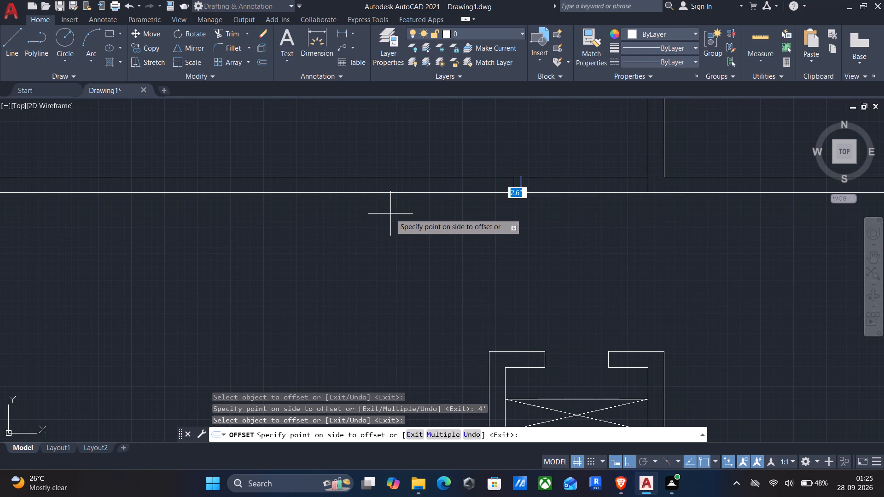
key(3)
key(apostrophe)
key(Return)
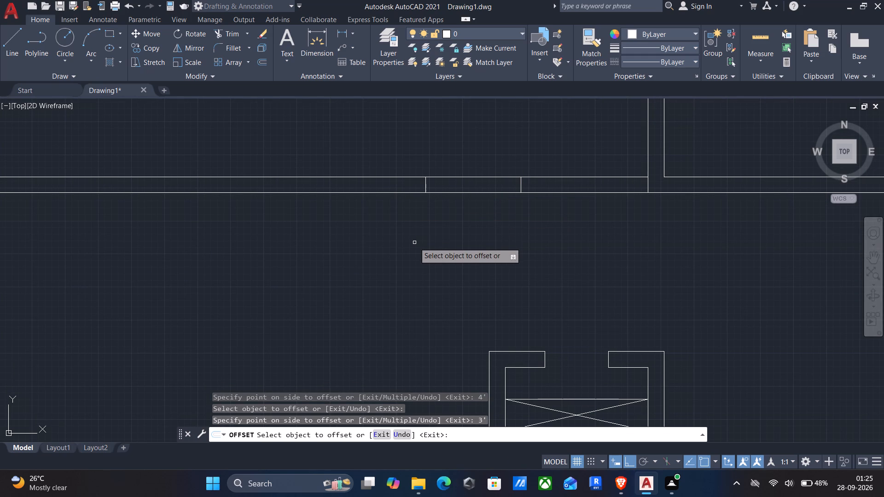
Offset the 4' line by 2' to the west, and offset that new line another 4' west to mark a second segment.
click(520, 185)
key(2)
key(apostrophe)
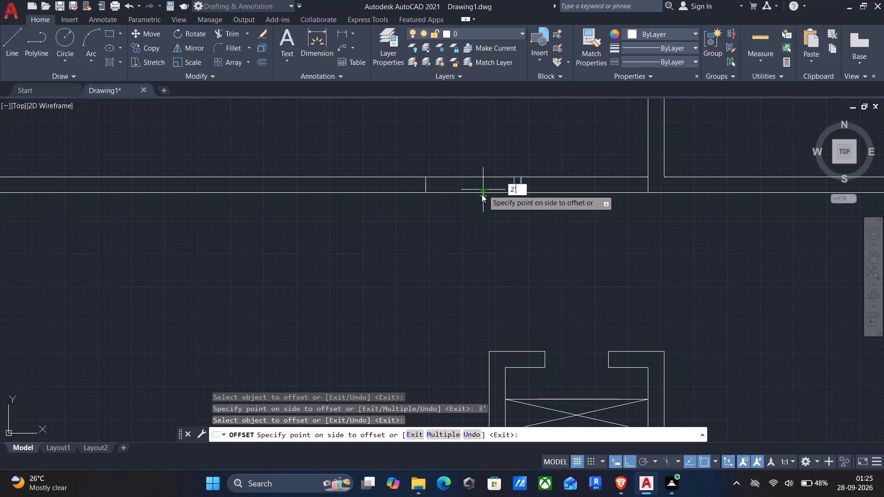
key(Return)
click(456, 188)
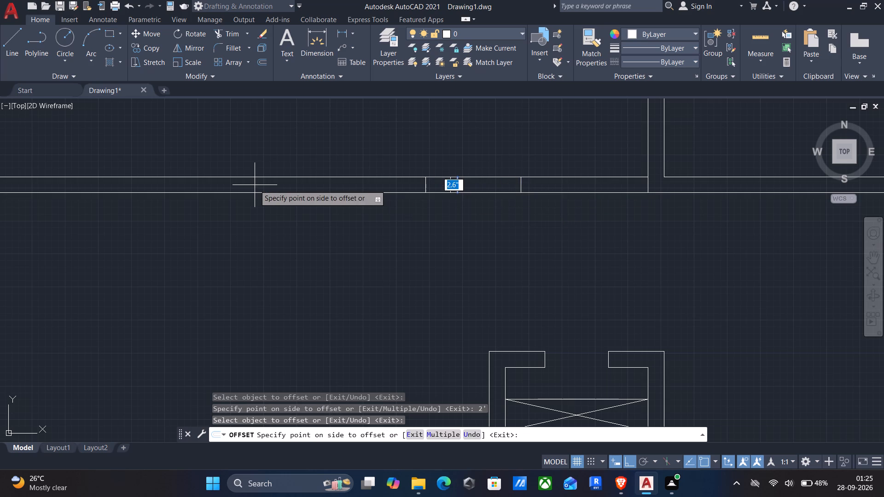
text(4')
key(Return)
middle_drag(364, 246, 389, 223)
key(Return)
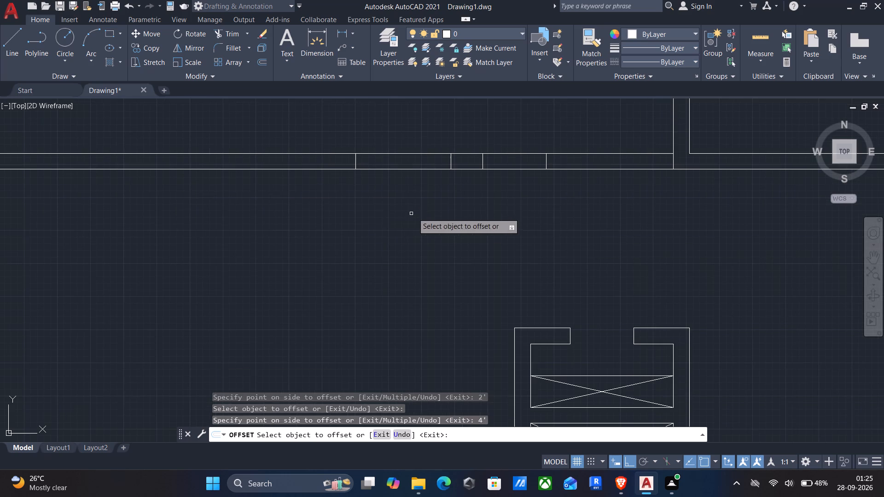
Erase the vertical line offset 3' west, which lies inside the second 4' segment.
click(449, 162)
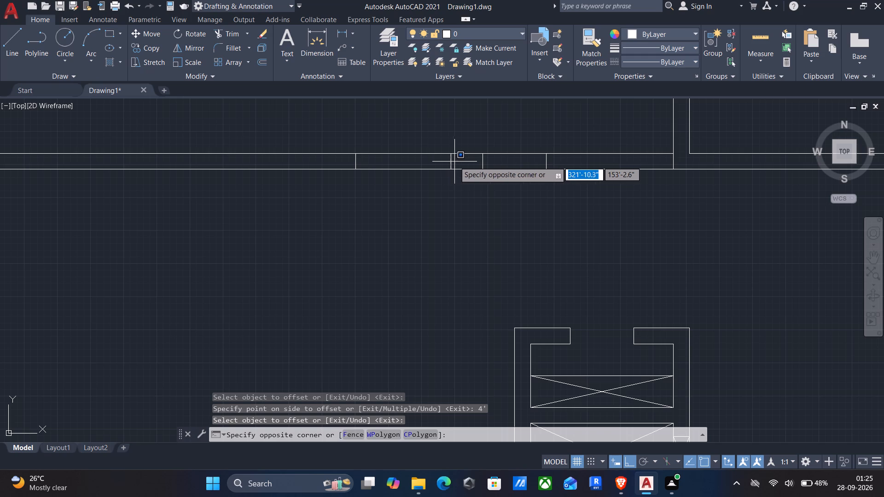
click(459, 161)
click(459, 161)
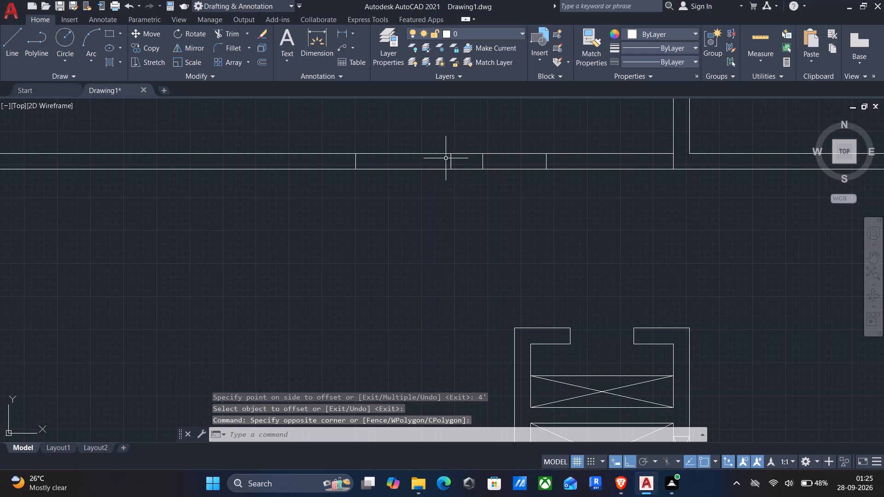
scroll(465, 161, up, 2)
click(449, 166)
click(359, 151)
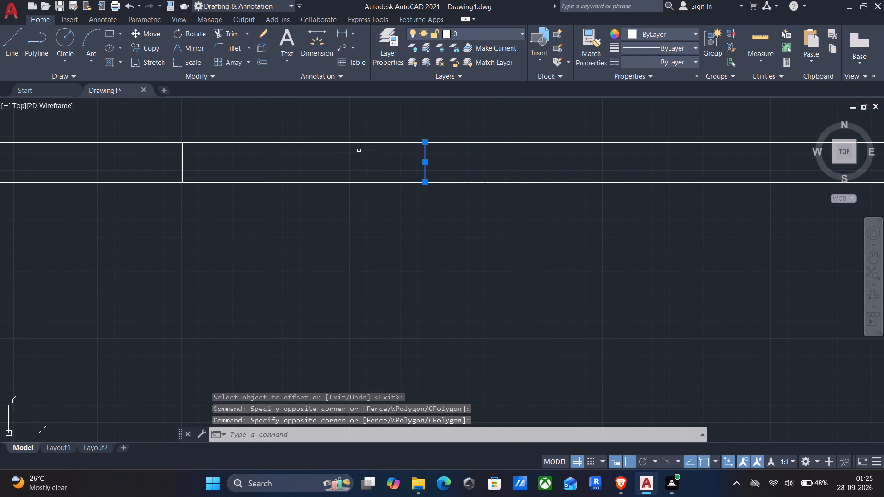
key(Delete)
Draw a horizontal line along the middle of the wall across the first 4' segment, between its end lines' midpoints.
key(l)
key(Return)
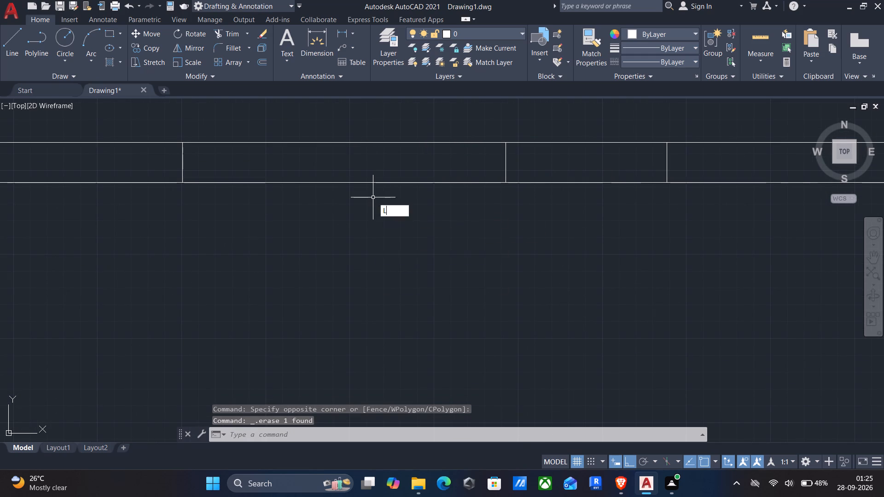
scroll(471, 241, down, 1)
middle_drag(488, 250, 418, 256)
scroll(460, 254, down, 1)
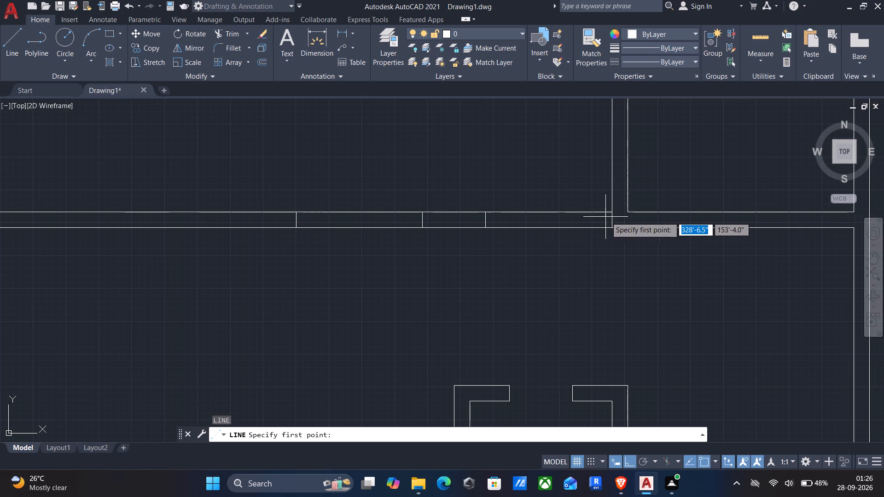
click(611, 221)
scroll(499, 214, up, 2)
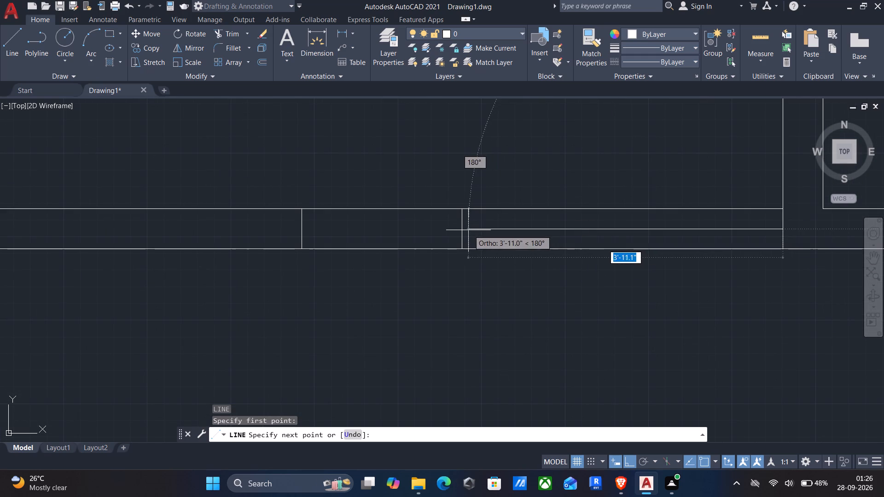
click(463, 231)
key(Return)
Draw a horizontal line along the middle of the wall across the second 4' segment, between its end lines' midpoints.
scroll(452, 246, down, 2)
middle_drag(429, 271, 583, 228)
key(Return)
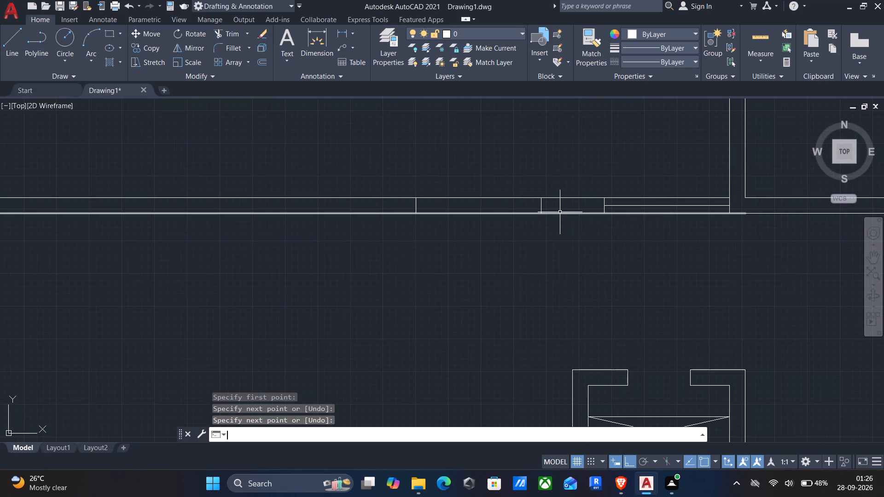
scroll(554, 208, up, 3)
click(494, 198)
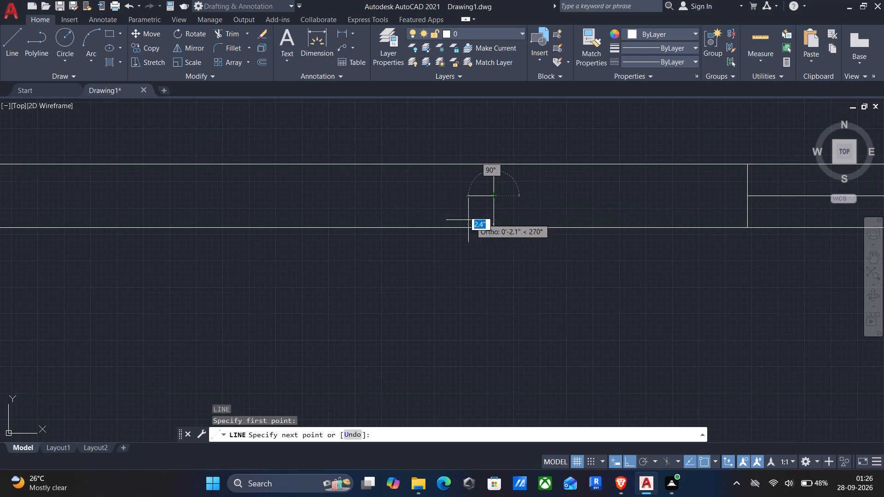
middle_drag(454, 229, 585, 223)
scroll(585, 223, down, 1)
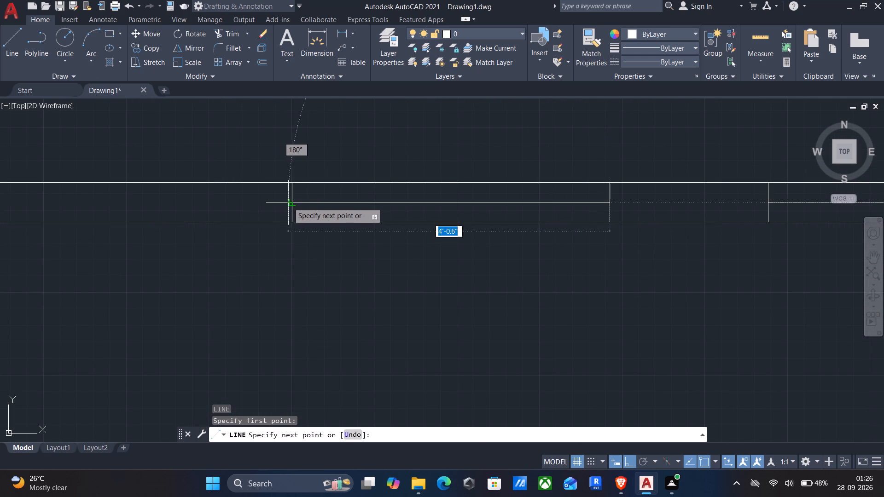
click(289, 202)
key(Return)
Offset the western segment's middle line by 1" to both the north and the south.
key(o)
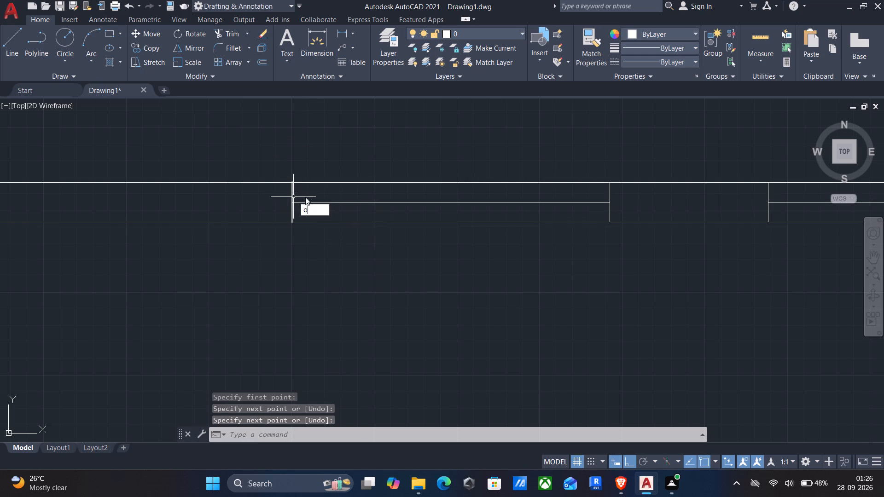
key(Return)
drag(360, 208, 360, 190)
drag(354, 137, 355, 143)
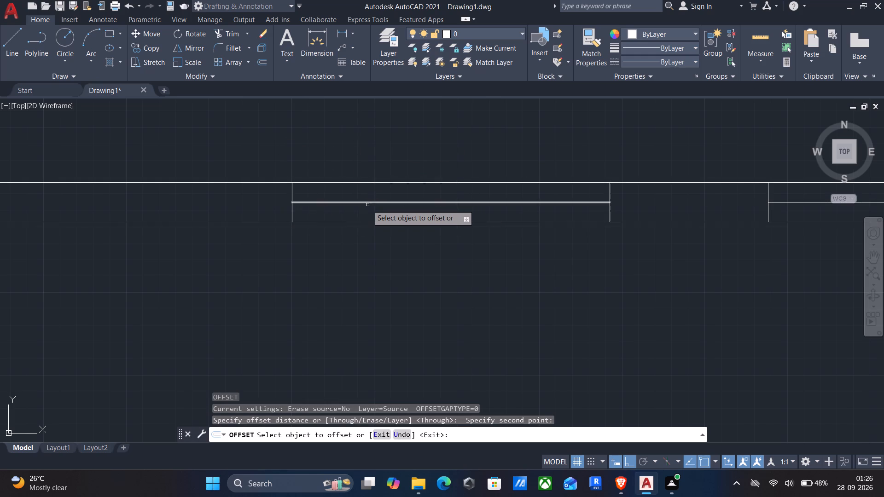
click(360, 203)
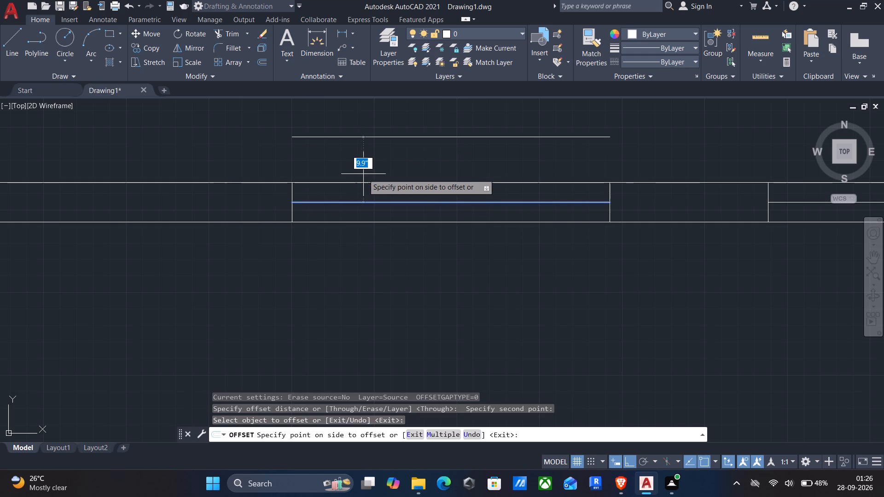
key(1)
key(shift+quotedbl)
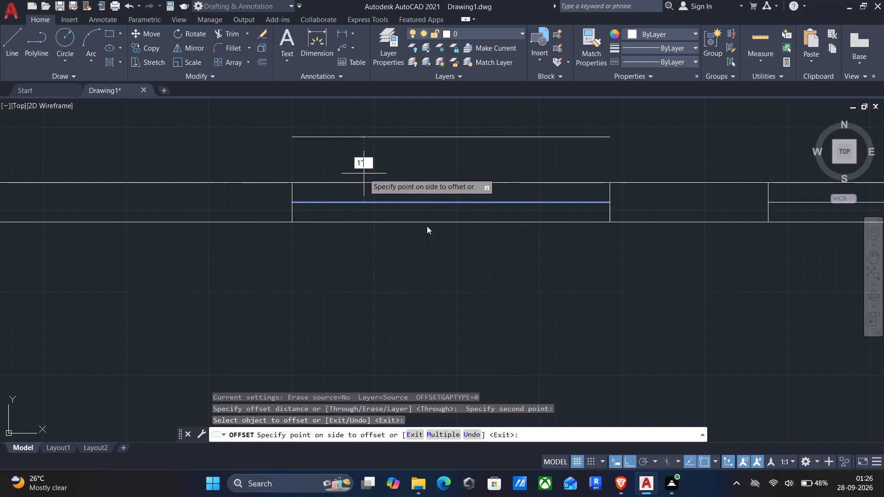
key(Return)
click(439, 203)
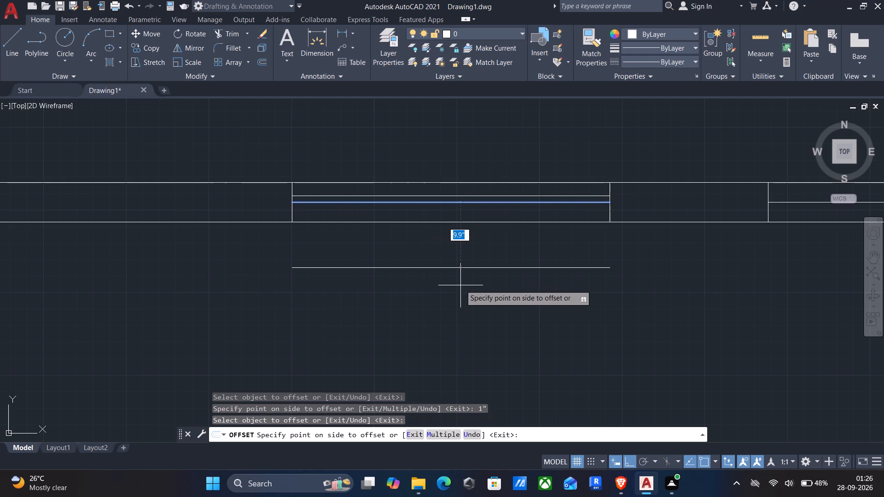
key(1)
key(shift+quotedbl)
key(Return)
Offset the eastern segment's middle line by 1" to both the north and the south.
middle_drag(466, 295, 118, 307)
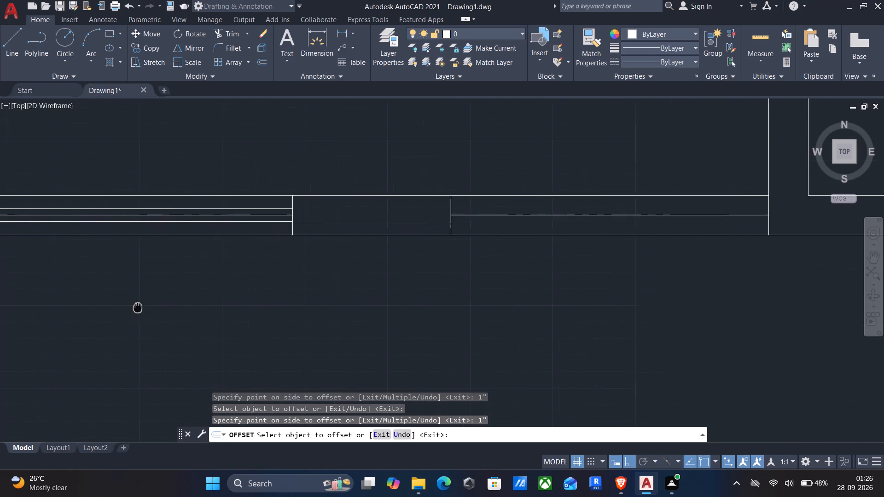
middle_drag(118, 307, 85, 306)
click(460, 213)
key(1)
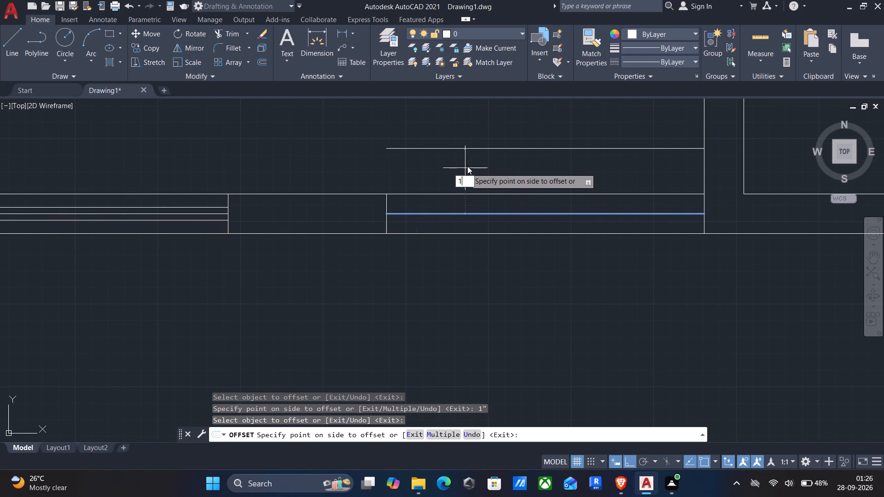
key(shift+quotedbl)
key(Return)
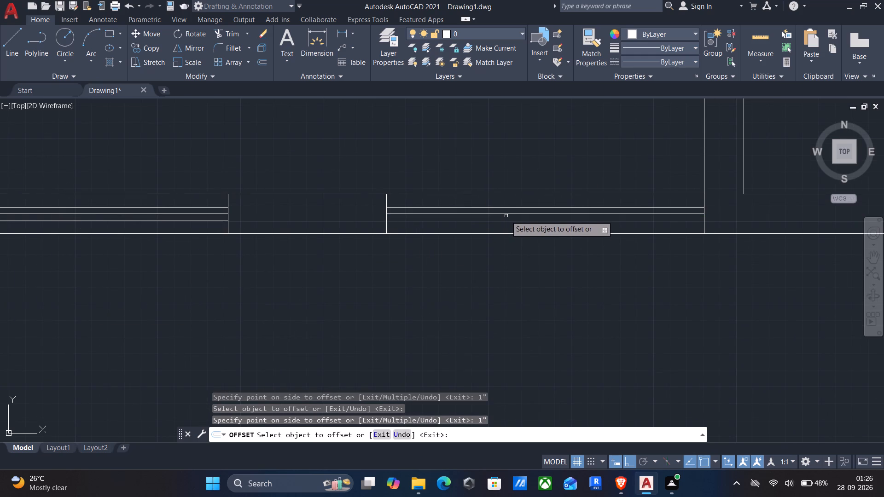
click(497, 214)
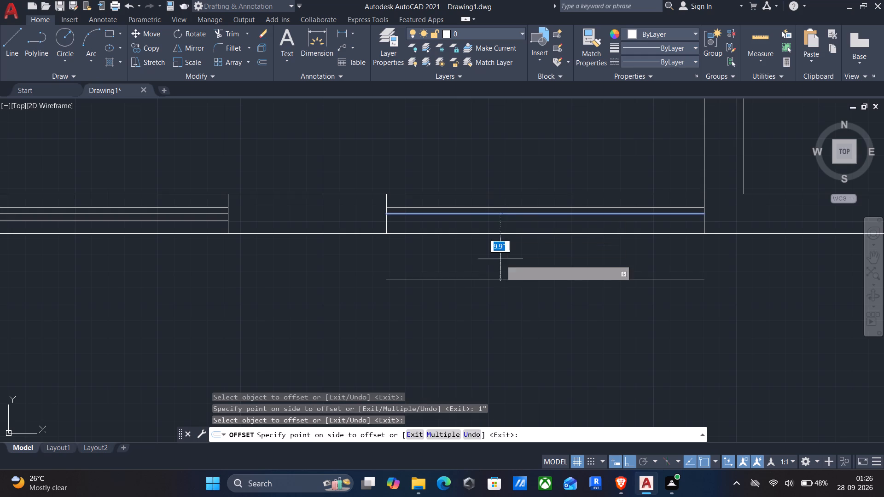
key(1)
key(shift+quotedbl)
key(Return)
middle_drag(472, 289, 493, 255)
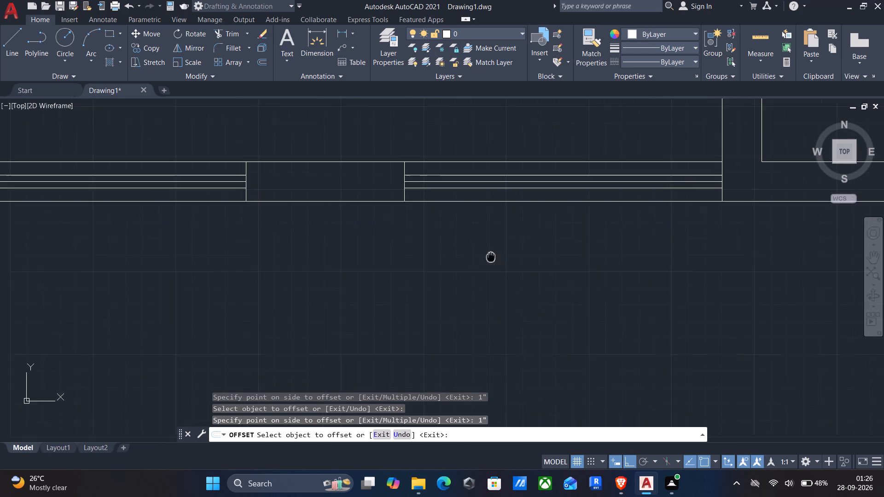
middle_drag(493, 255, 495, 254)
key(Return)
Draw a vertical line across the full wall thickness at the middle of the eastern window segment.
key(l)
key(Return)
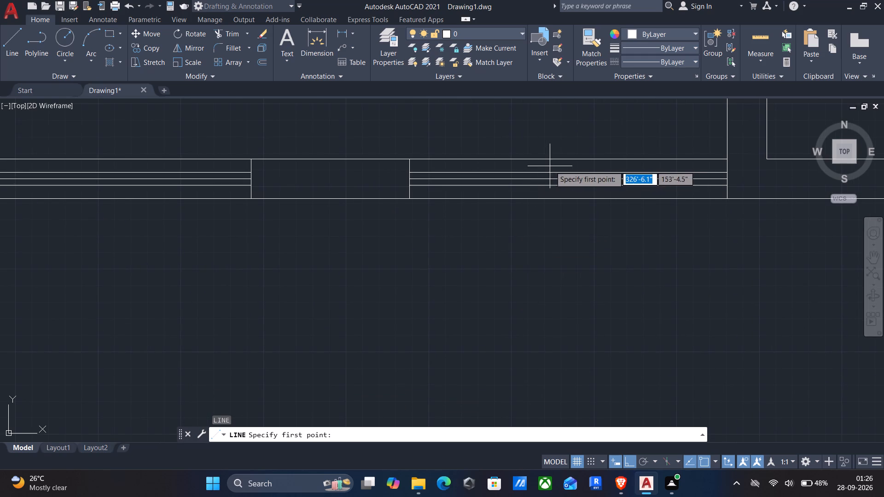
click(571, 172)
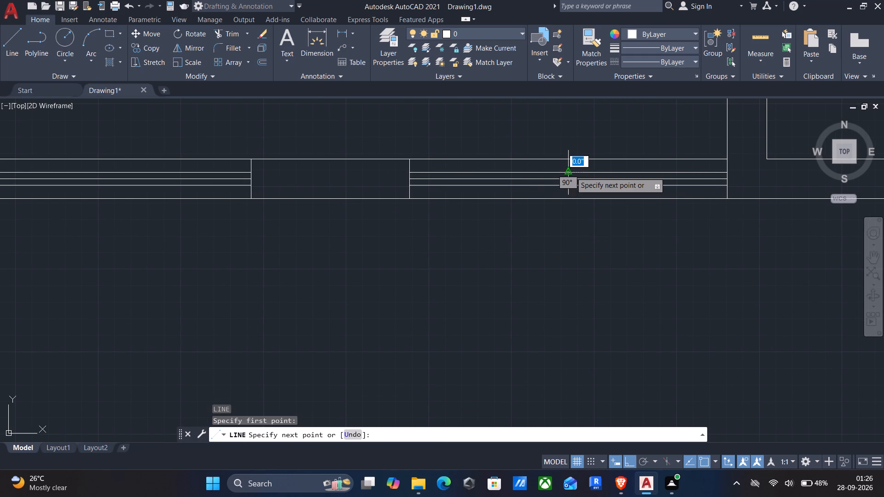
scroll(568, 167, up, 2)
click(566, 149)
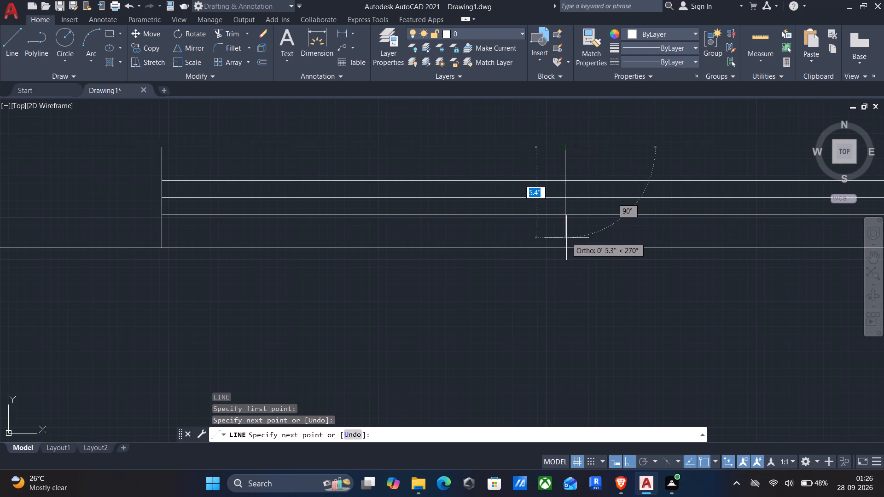
click(565, 247)
key(Return)
Draw a vertical line across the full wall thickness at the middle of the western window segment.
scroll(555, 258, down, 2)
middle_drag(448, 296, 643, 265)
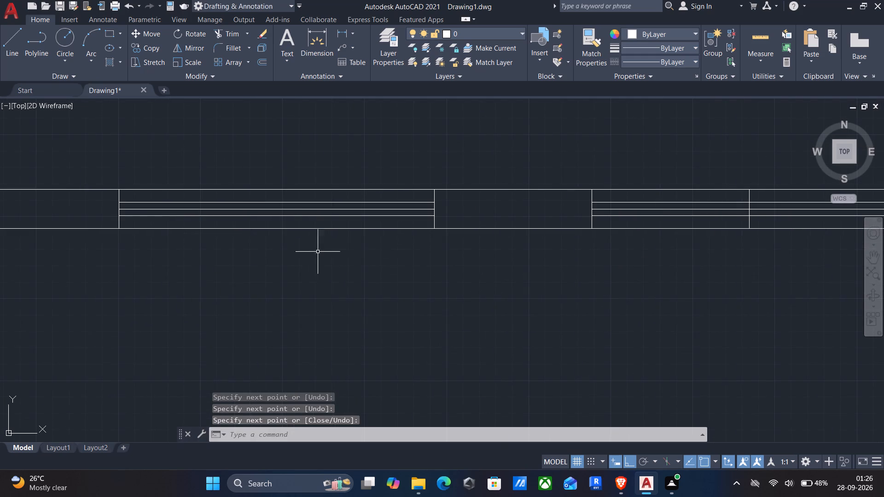
key(Return)
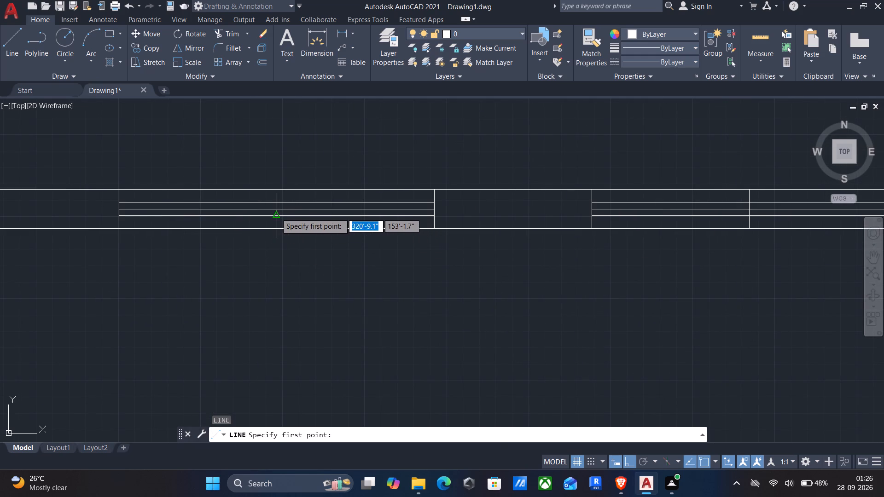
click(275, 215)
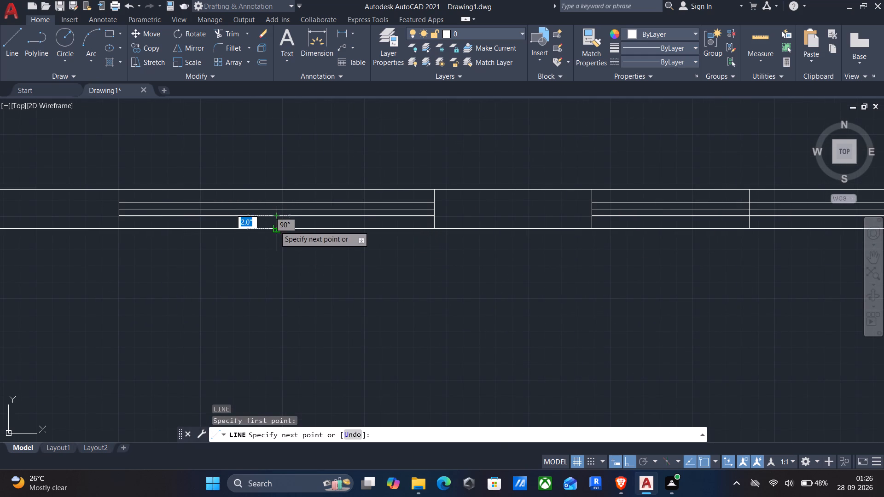
scroll(275, 226, up, 2)
click(273, 230)
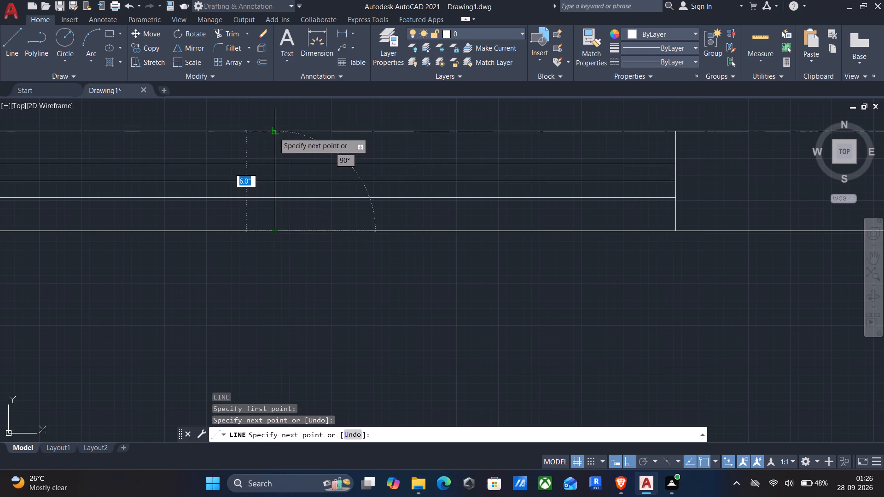
click(274, 132)
key(Return)
Trim the western window into two staggered sliding panels, removing the lower line's west half, upper line's east half and divider's outer ends.
scroll(270, 150, down, 2)
middle_drag(256, 214, 405, 225)
text(tr)
key(Return)
scroll(372, 194, up, 1)
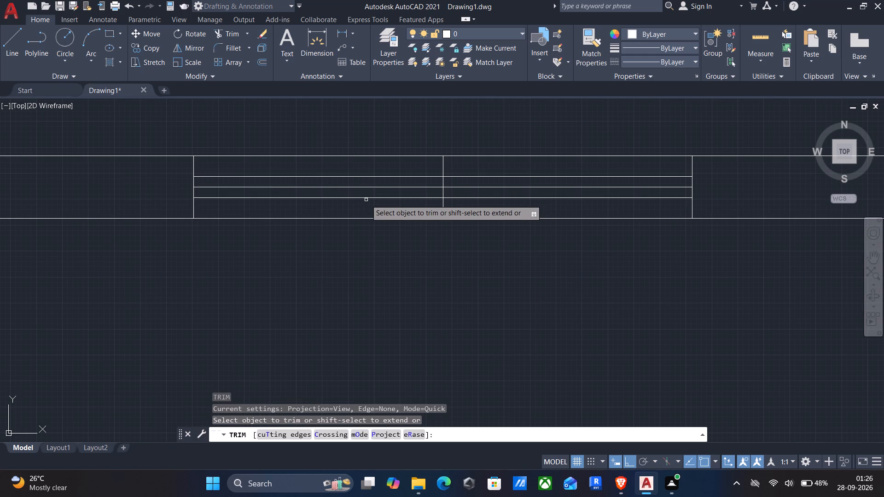
click(361, 197)
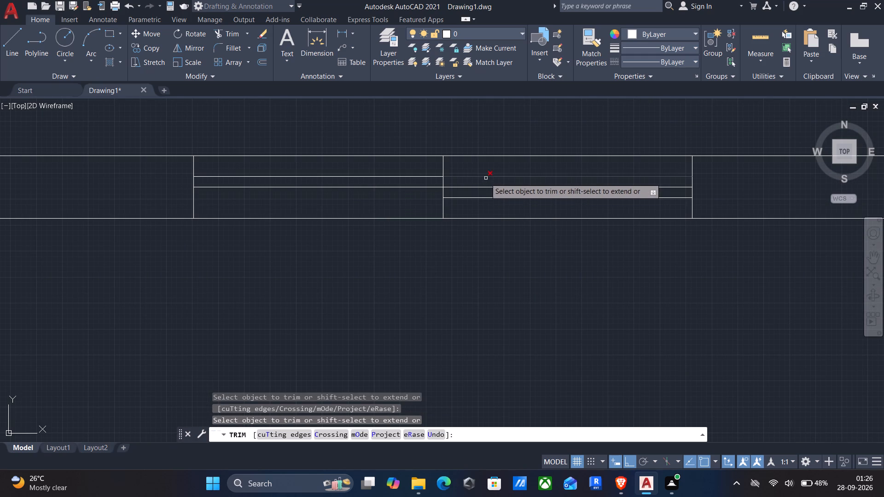
click(484, 176)
drag(467, 167, 430, 168)
drag(429, 204, 449, 204)
Trim the eastern window into matching staggered panels, removing the lower line's west half, upper line's east half and divider's outer ends.
scroll(475, 232, down, 1)
middle_drag(500, 266, 270, 306)
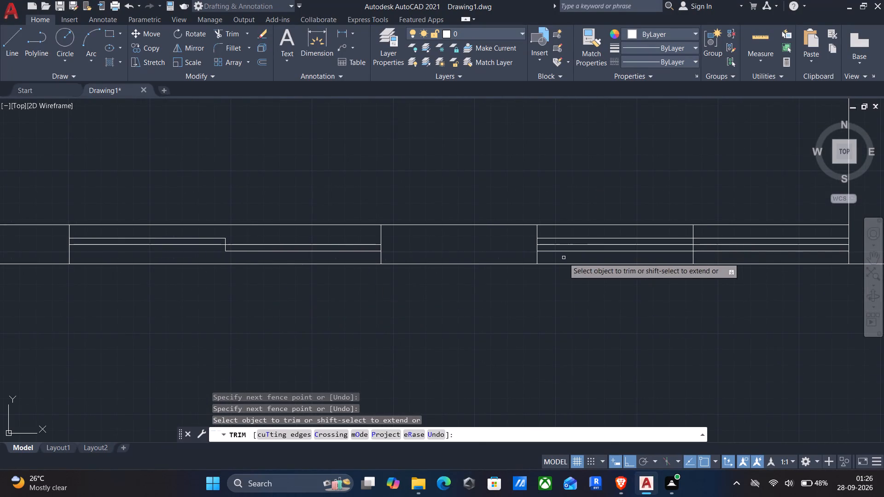
scroll(603, 246, up, 2)
click(593, 261)
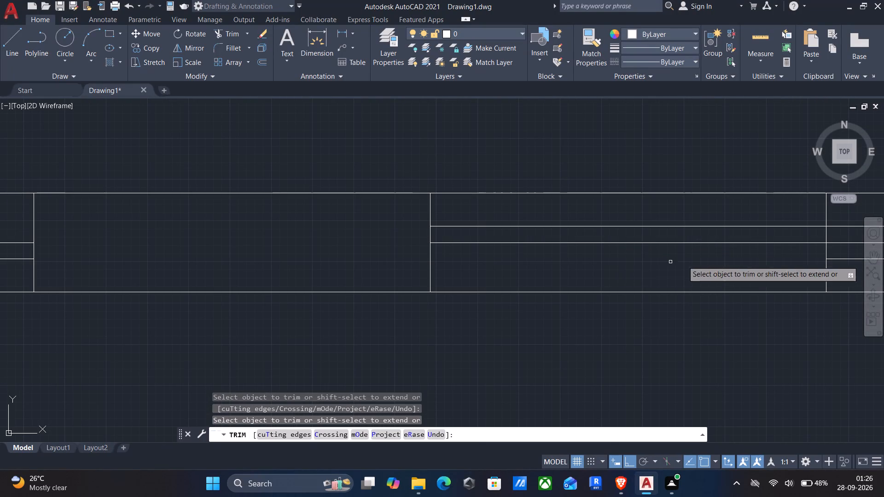
click(826, 213)
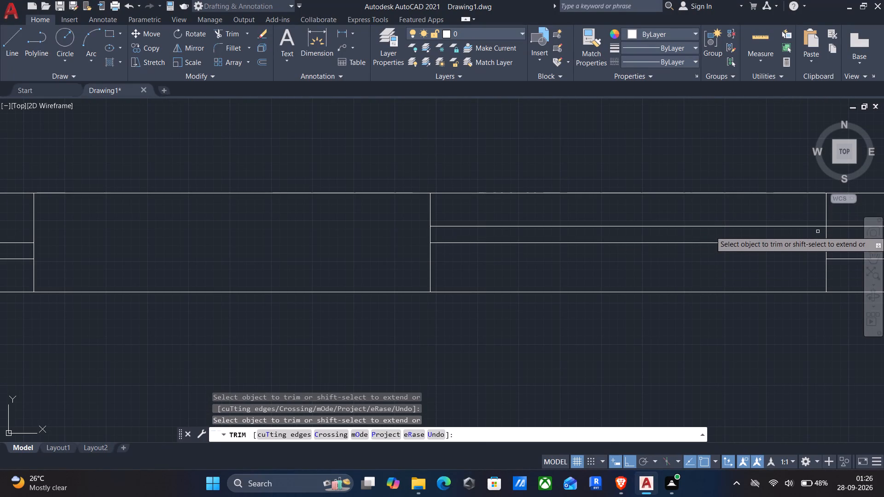
click(824, 214)
click(833, 210)
middle_drag(818, 235, 526, 266)
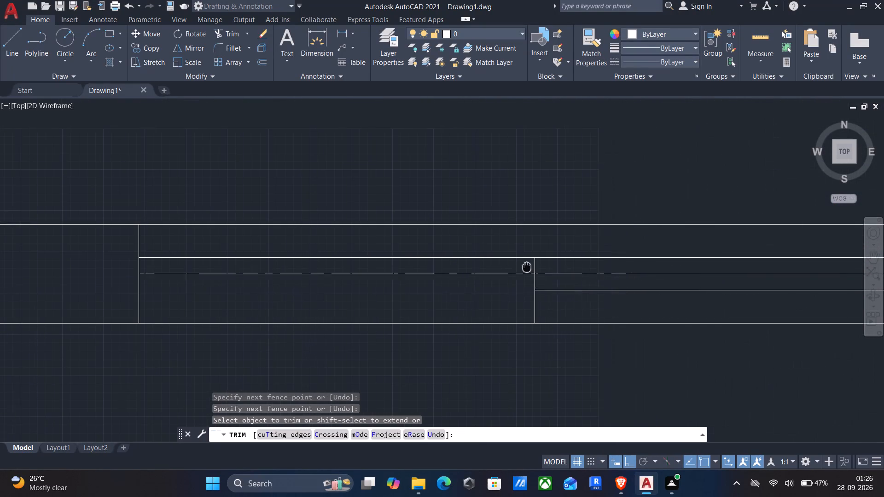
middle_drag(526, 266, 526, 266)
drag(523, 314, 551, 305)
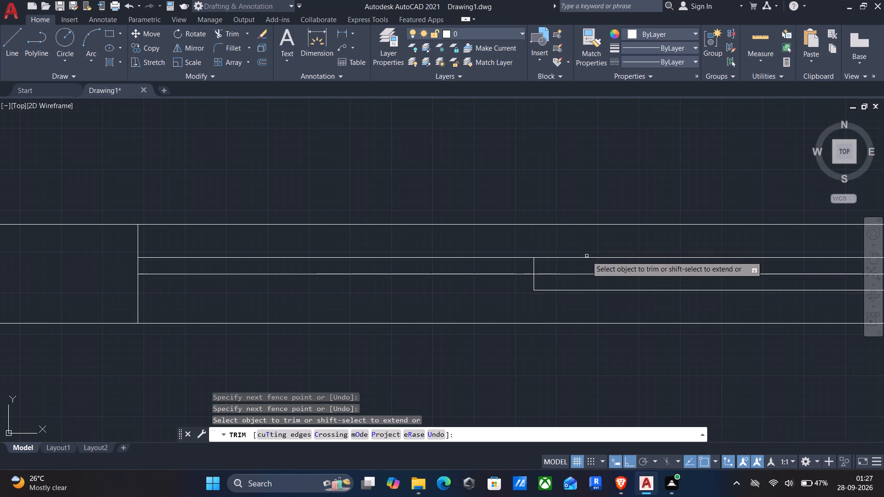
click(586, 258)
scroll(585, 261, down, 2)
middle_drag(564, 330, 584, 283)
middle_drag(553, 334, 576, 288)
scroll(566, 305, down, 3)
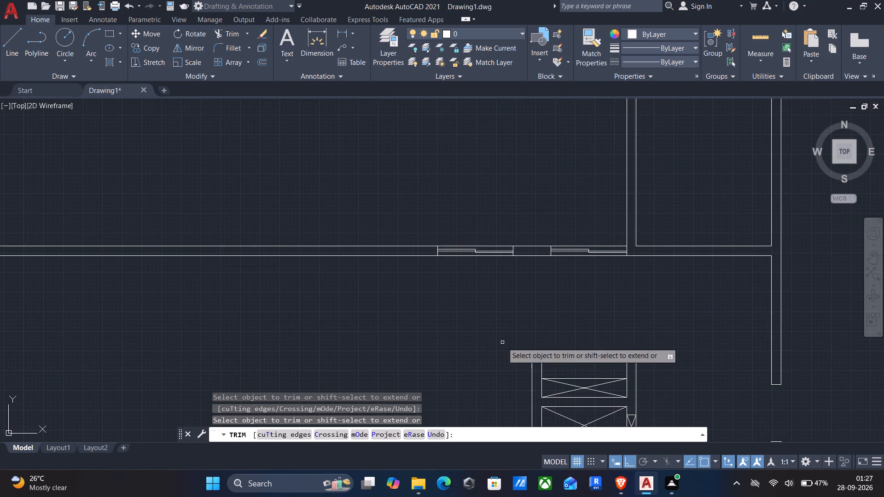
middle_drag(502, 343, 557, 237)
key(Return)
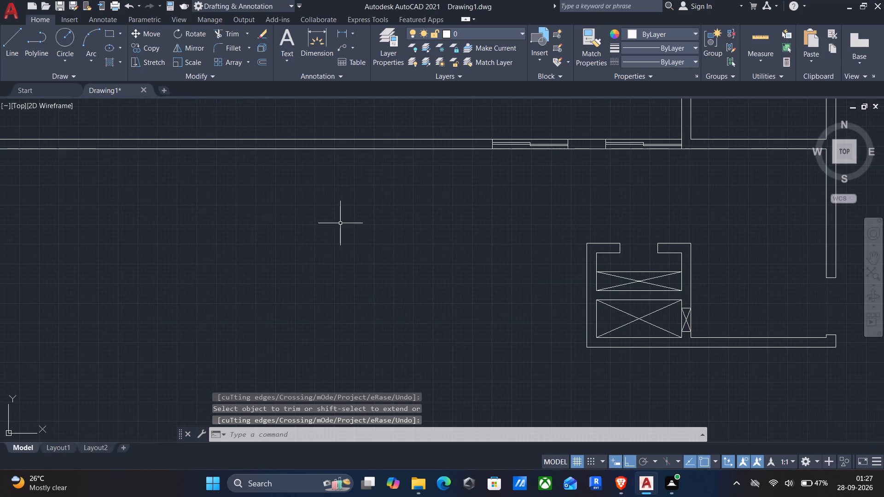
Add a two-line multiline text label reading BEDROOM-2 and 12'-0" X 14'-1" in the open area south of the long wall.
scroll(364, 233, down, 1)
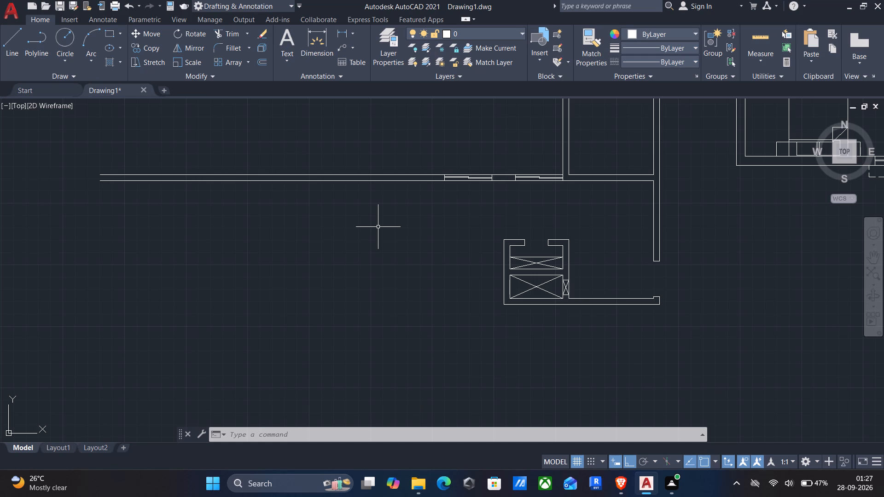
click(287, 39)
click(180, 237)
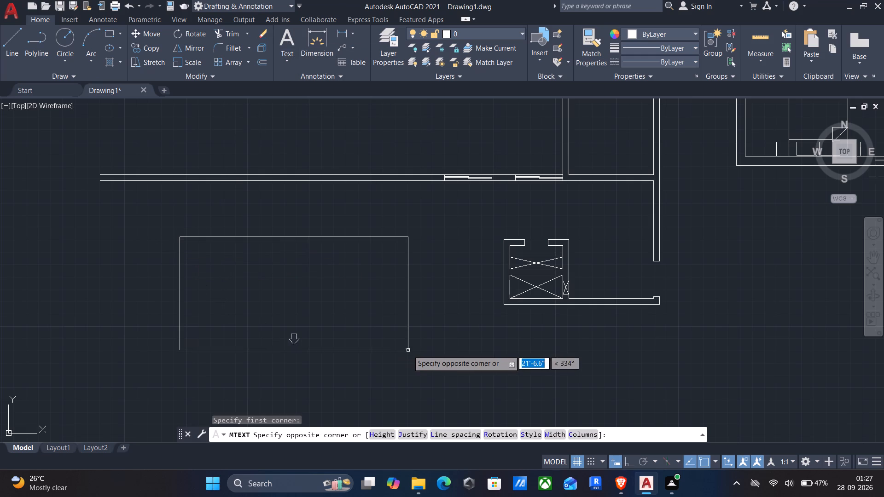
click(366, 262)
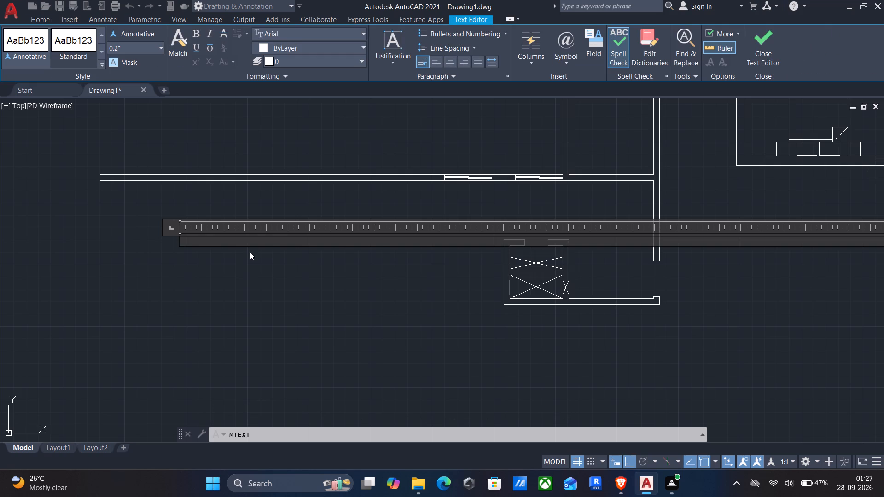
text(BED)
key(space)
key(BackSpace)
text(ROOM)
text(-2)
key(Return)
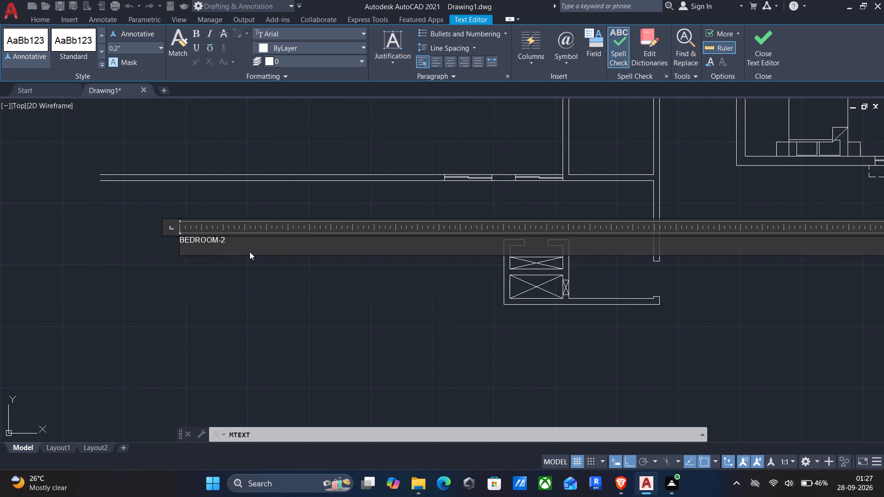
text(12'-0)
key(shift+quotedbl)
key(space)
text(X)
key(space)
text(14')
text(-1")
click(195, 347)
Set the text height of the BEDROOM-2 label to 6".
click(138, 202)
click(244, 293)
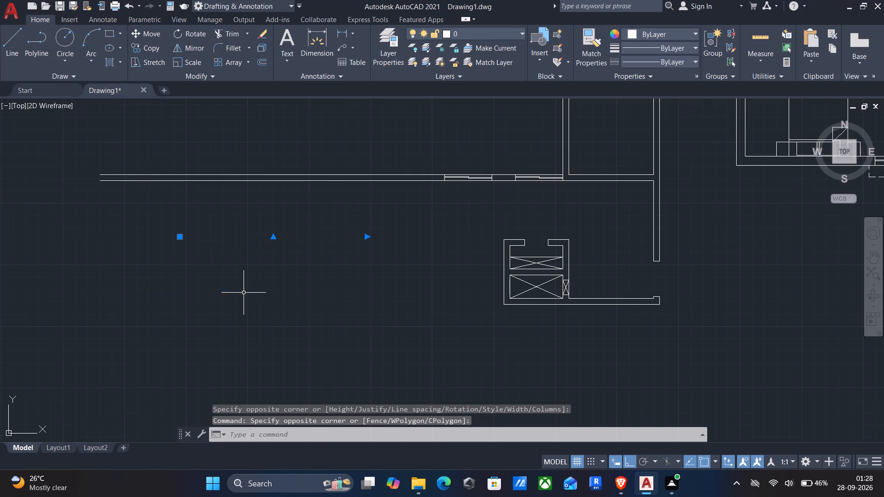
right_click(250, 248)
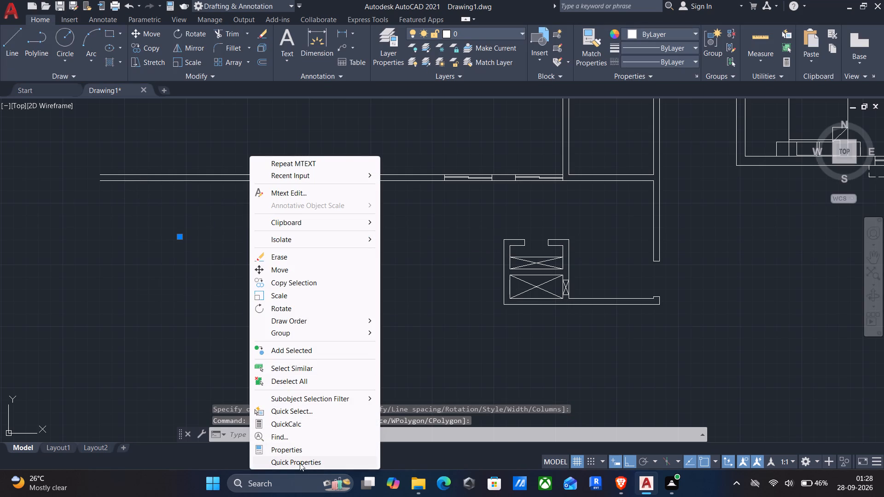
click(287, 451)
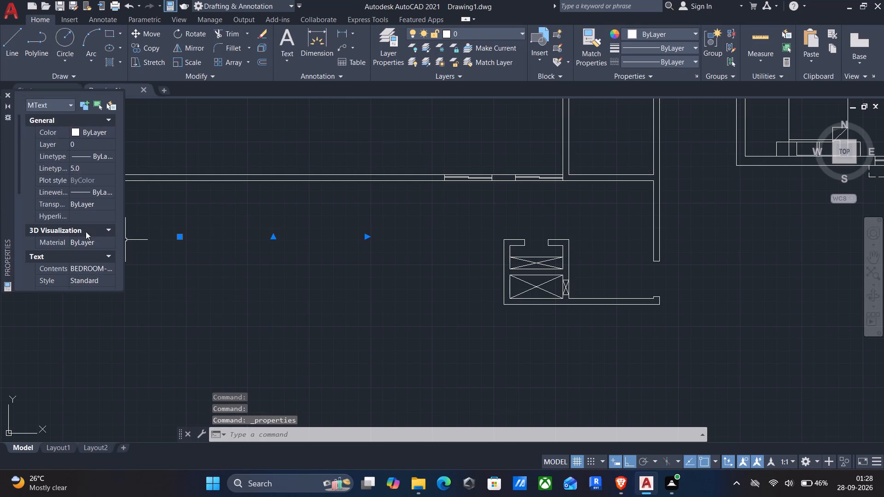
scroll(58, 227, down, 3)
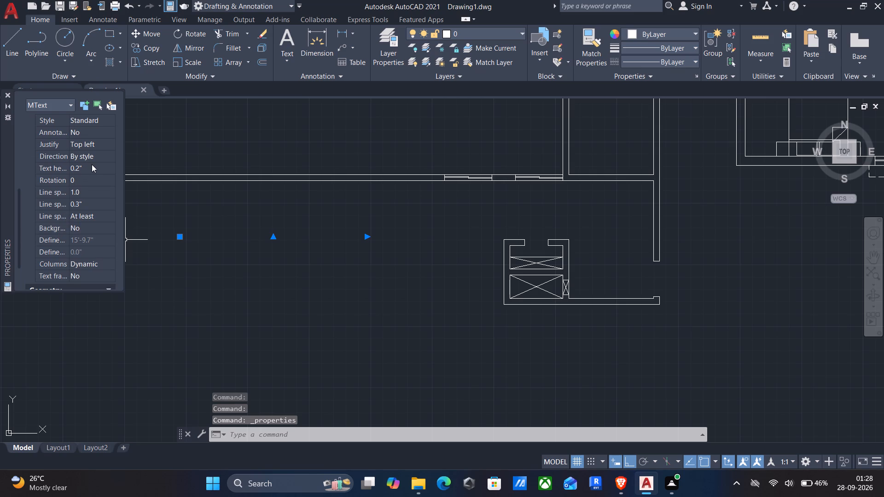
click(92, 164)
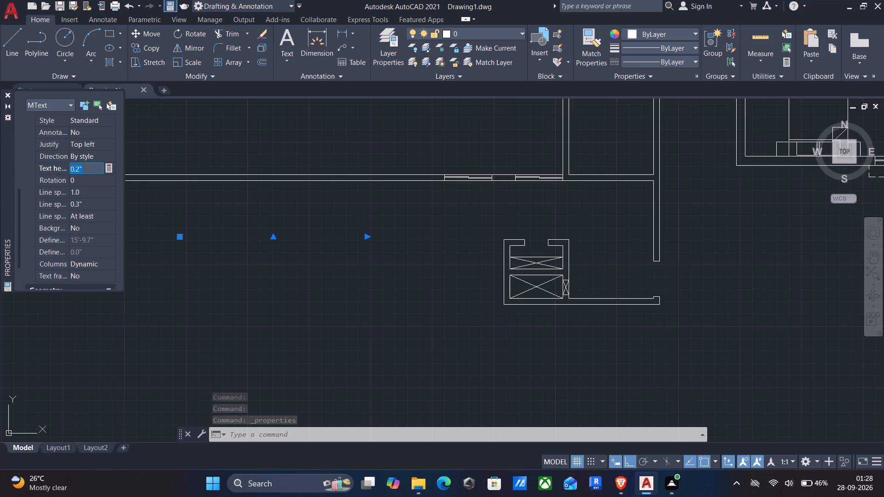
text(6")
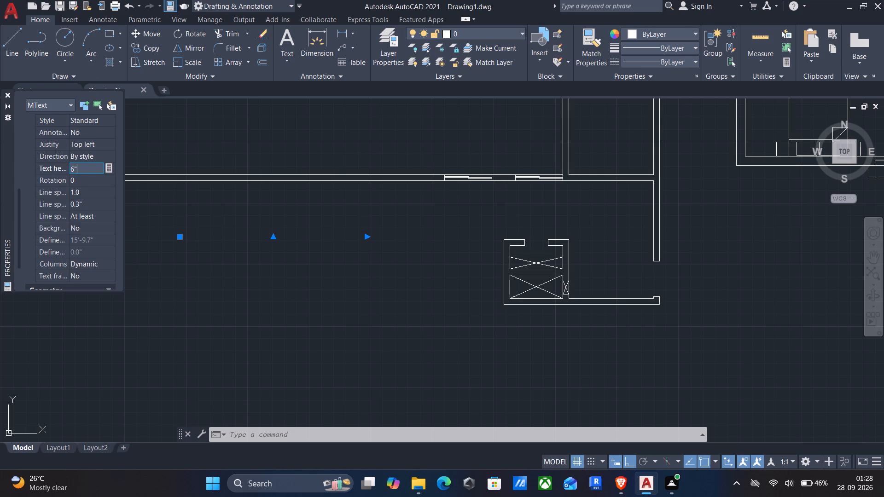
key(Return)
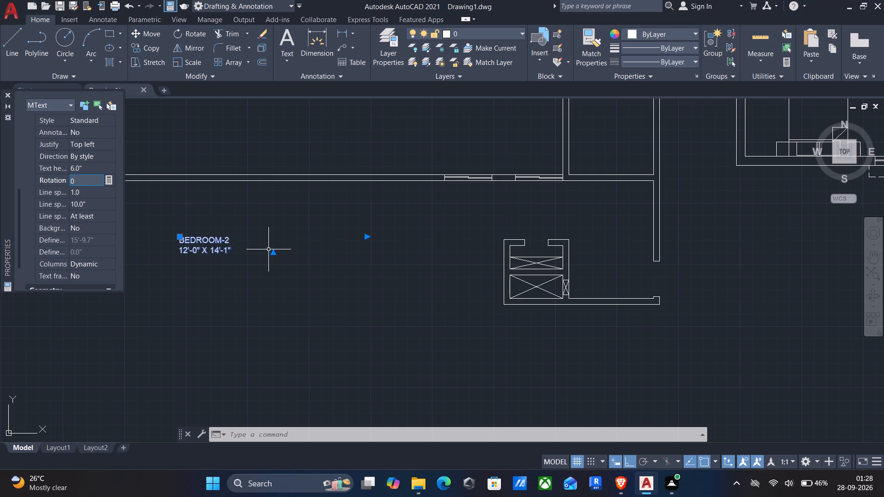
key(Escape)
Copy the BEDROOM-2 label by its lower-left corner, with Ortho off, into the eastern apartment's northwest balcony.
click(153, 219)
click(314, 285)
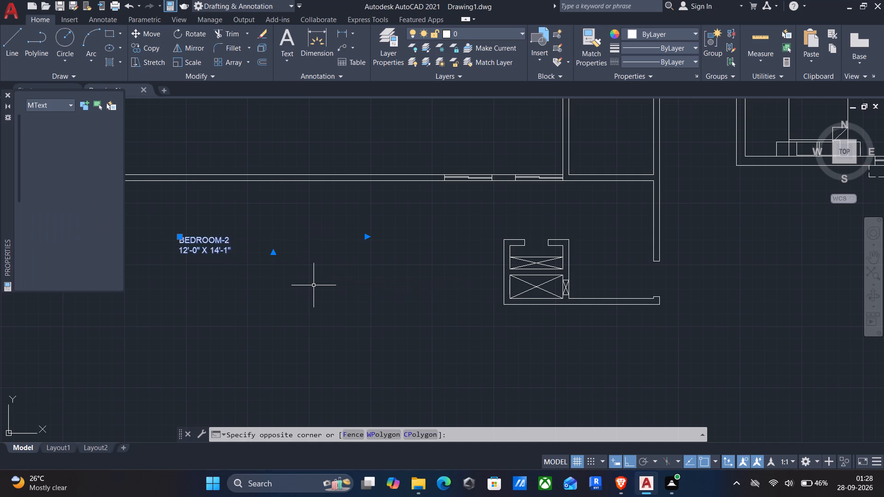
key(c)
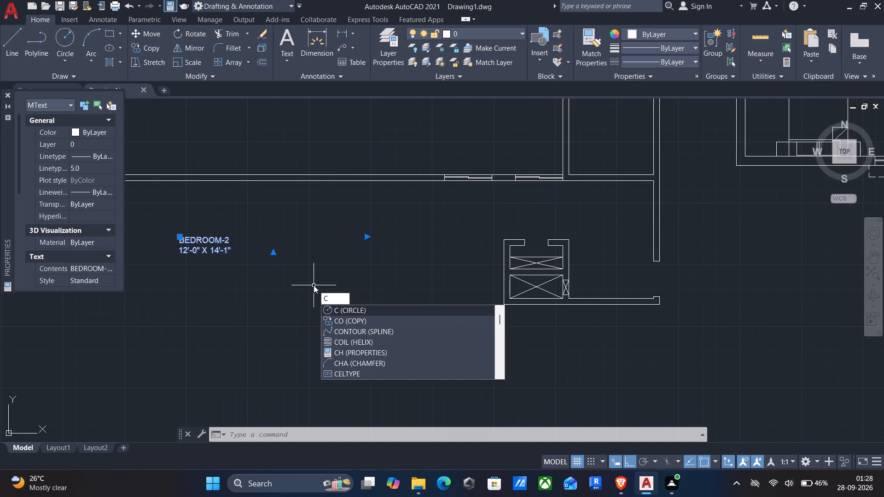
key(o)
key(Return)
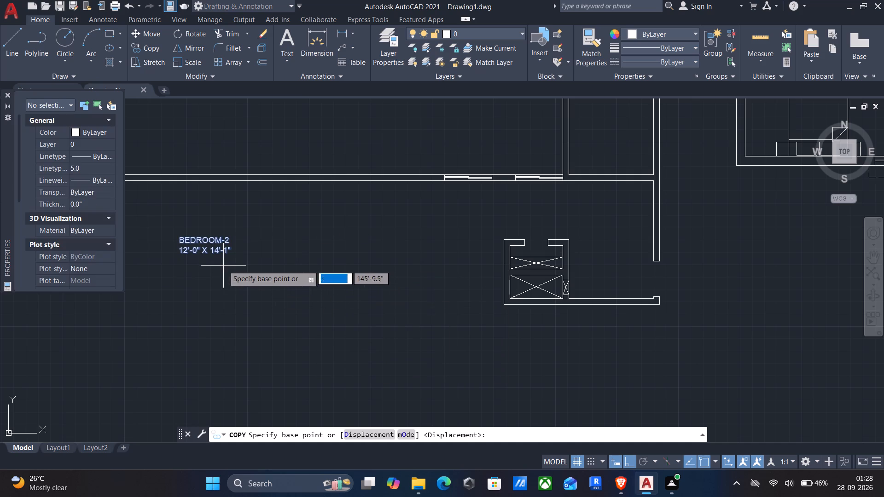
click(179, 250)
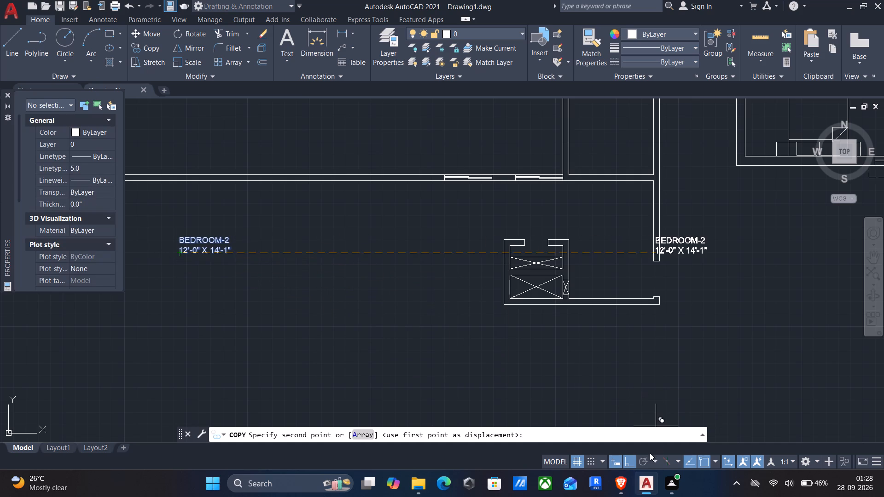
click(631, 462)
scroll(564, 406, down, 2)
middle_drag(512, 369, 398, 457)
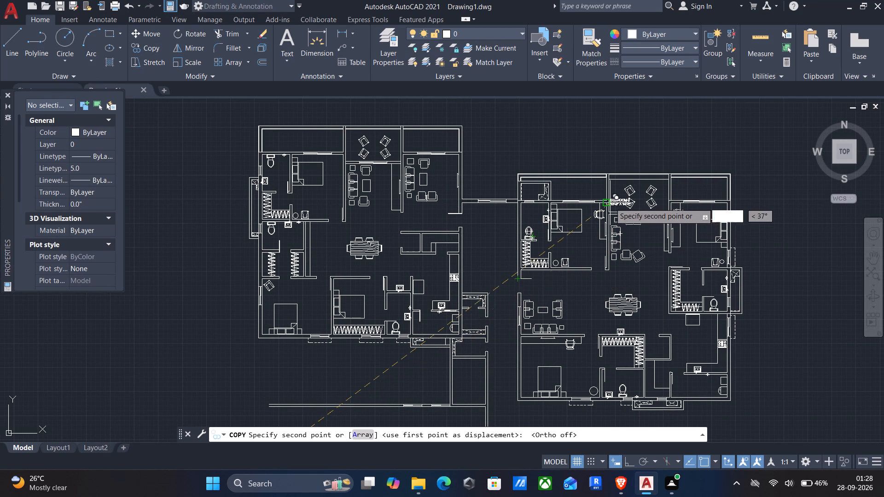
scroll(585, 199, up, 2)
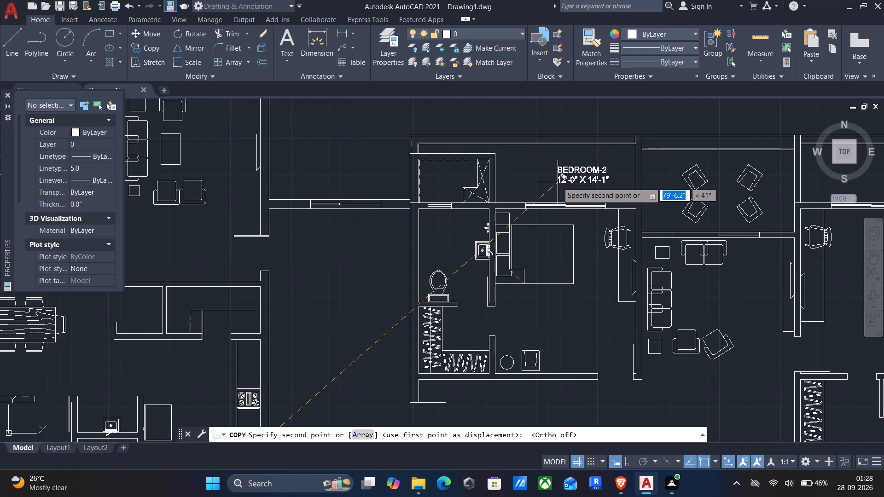
scroll(554, 182, up, 1)
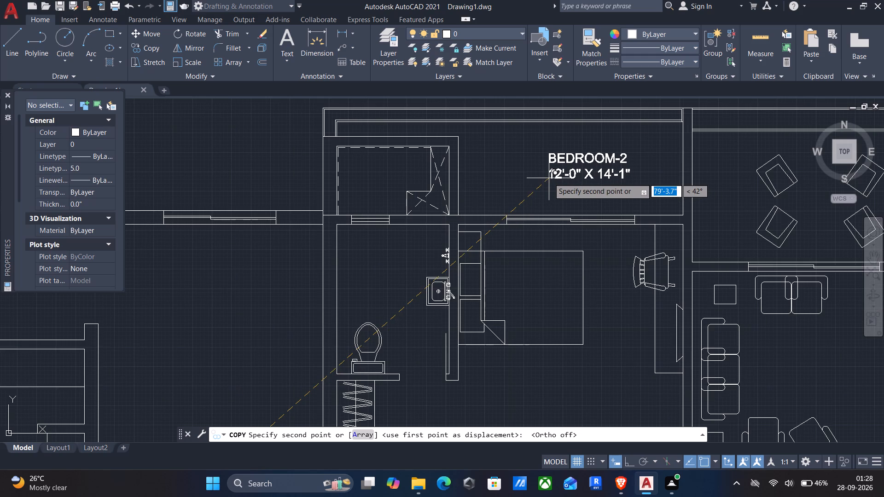
click(549, 178)
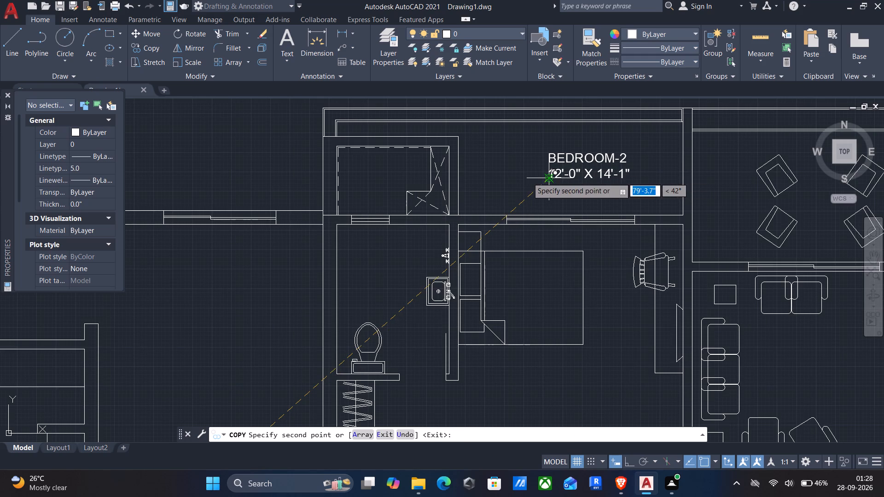
Place further copies of the label in the eastern apartment's northwest toilet, the wardrobe area below it and the adjoining bedroom.
scroll(360, 185, up, 3)
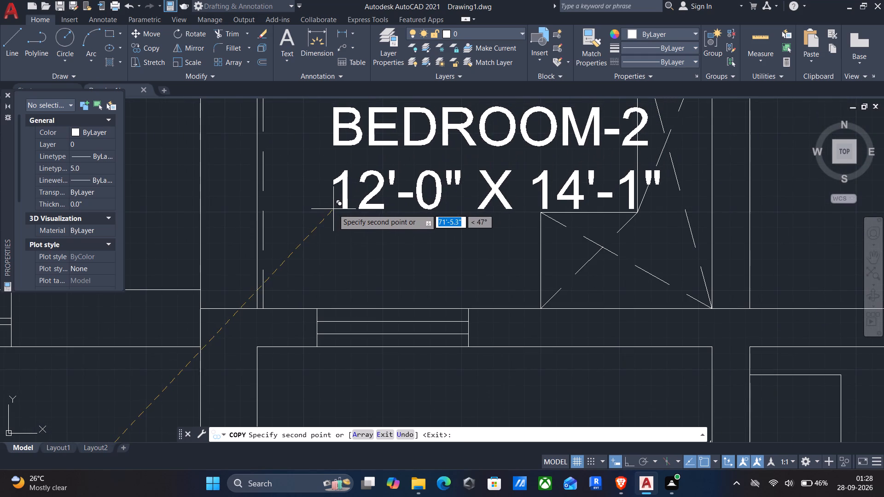
scroll(333, 209, down, 1)
middle_drag(333, 238, 363, 177)
scroll(359, 185, down, 2)
scroll(352, 211, up, 2)
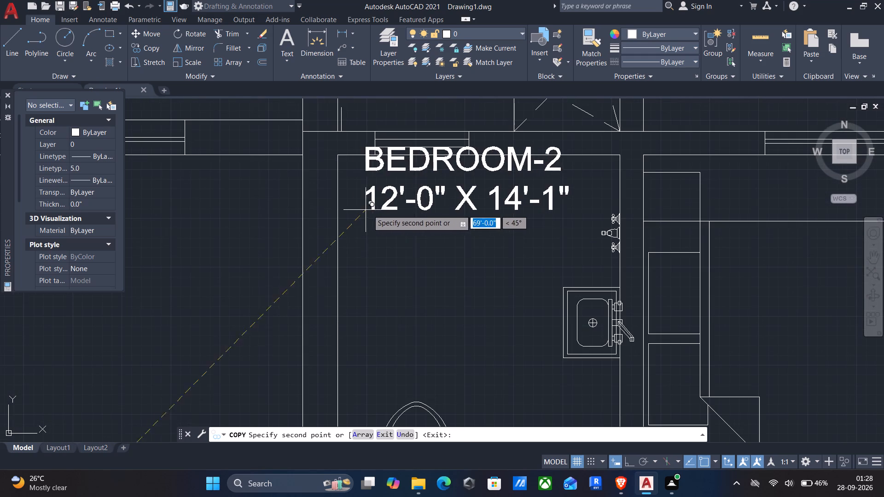
click(373, 257)
scroll(373, 257, down, 2)
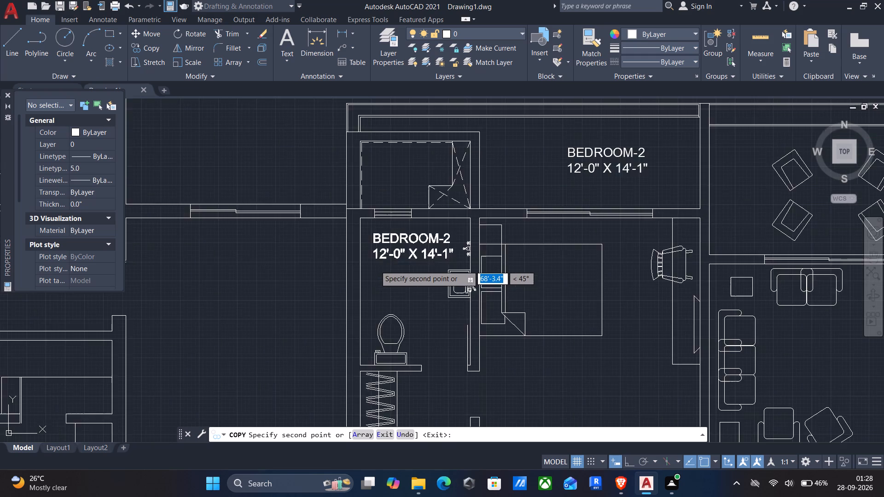
middle_drag(381, 282, 414, 127)
scroll(447, 250, up, 3)
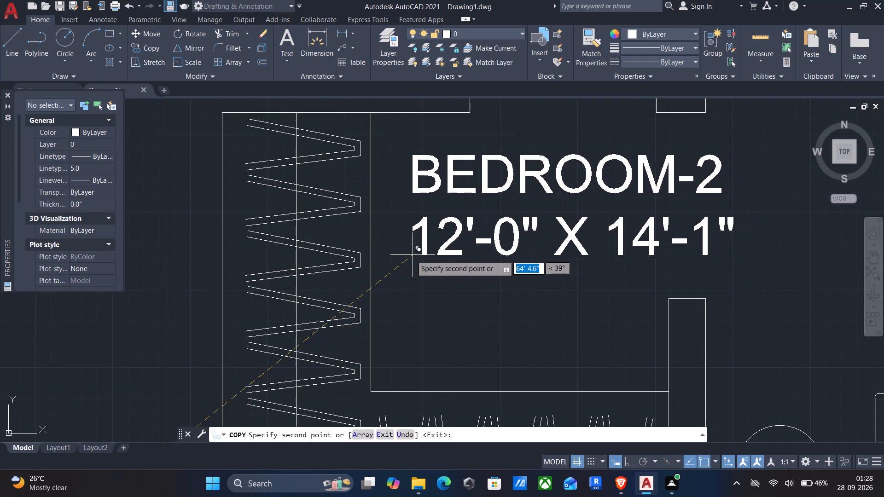
click(402, 258)
scroll(408, 255, down, 2)
middle_drag(420, 254, 304, 268)
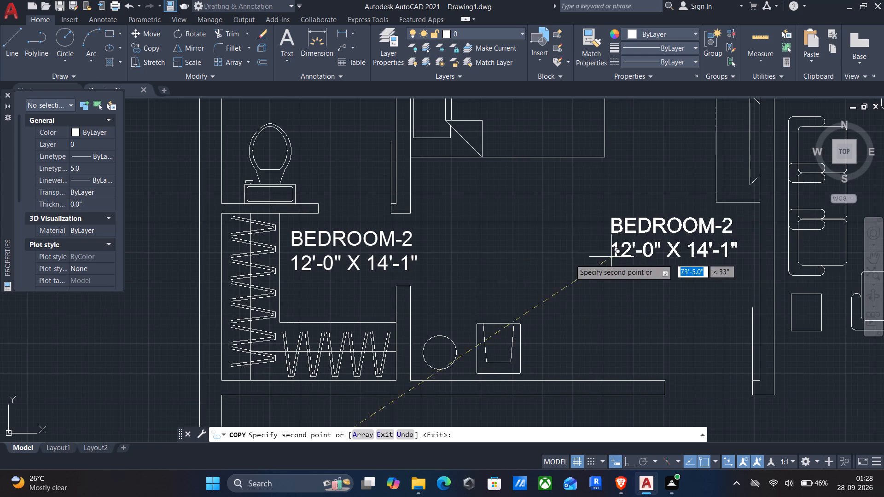
click(541, 253)
Place copies of the label in the central balcony with four chairs and in the northeast balcony.
scroll(544, 251, down, 2)
middle_drag(549, 247, 418, 328)
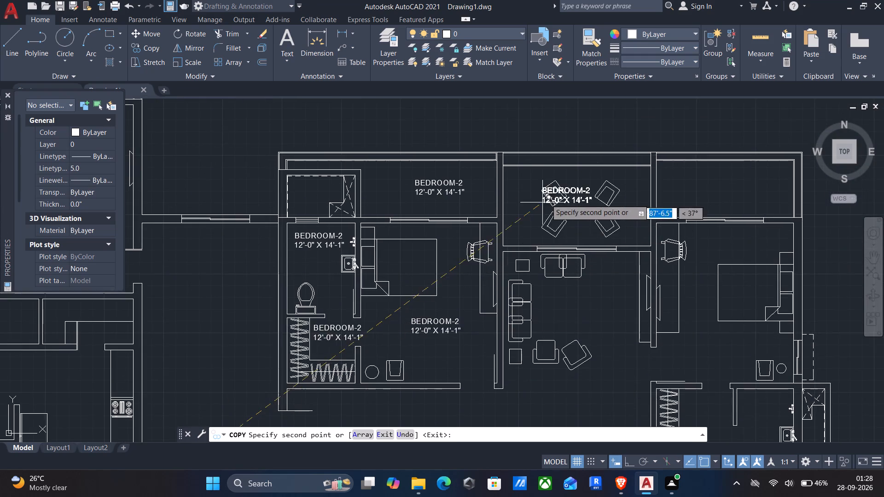
scroll(548, 197, up, 3)
click(575, 270)
scroll(576, 270, down, 3)
middle_drag(583, 266, 478, 258)
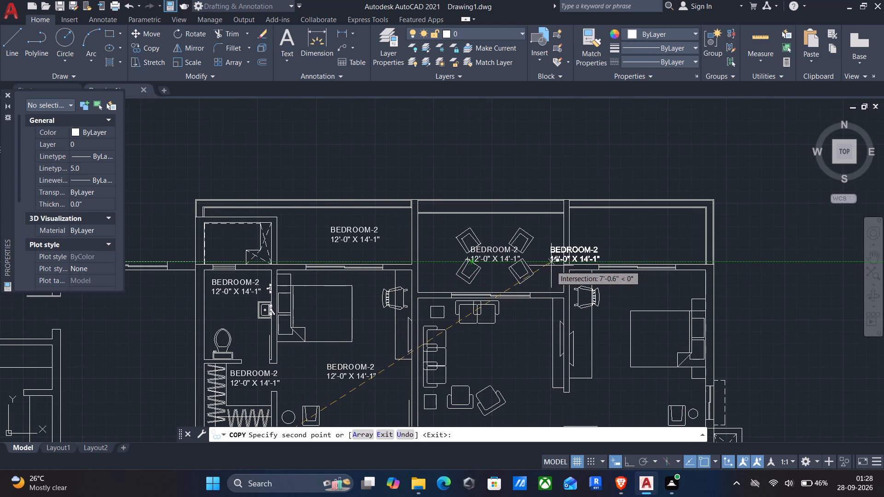
click(612, 242)
Place copies of the label in the eastern apartment's living area, northeast of the dining table and in the northeast bedroom.
scroll(617, 266, down, 1)
middle_drag(621, 303, 598, 222)
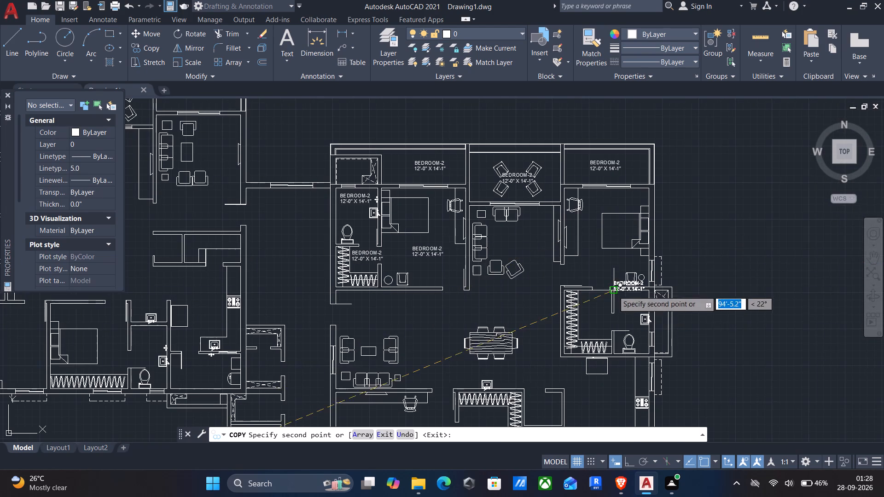
middle_drag(613, 291, 591, 239)
scroll(466, 189, up, 2)
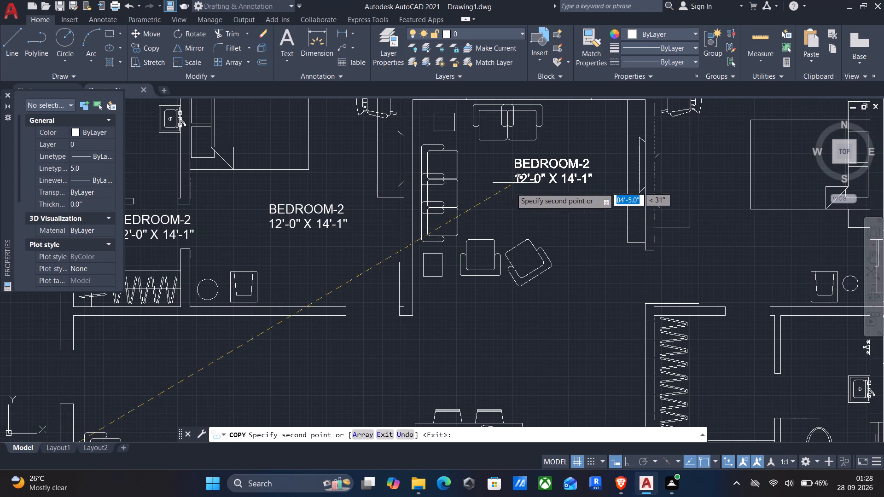
click(506, 196)
middle_drag(509, 279, 499, 175)
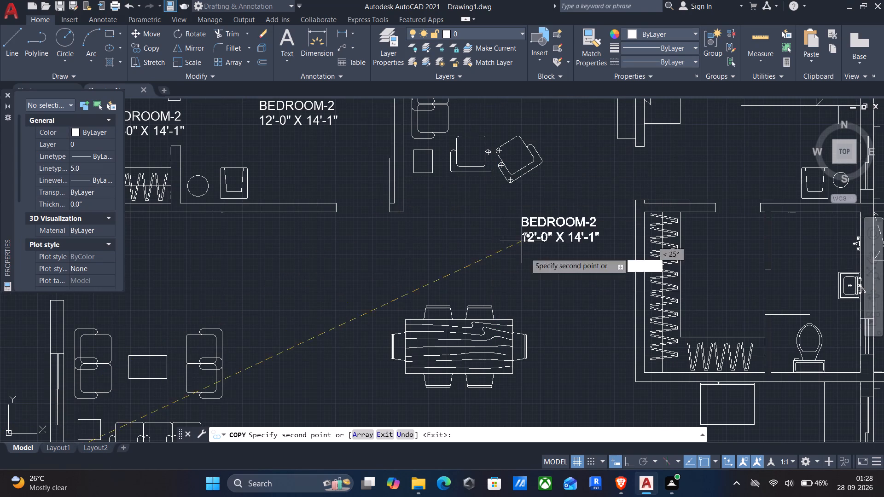
click(522, 290)
scroll(522, 290, down, 3)
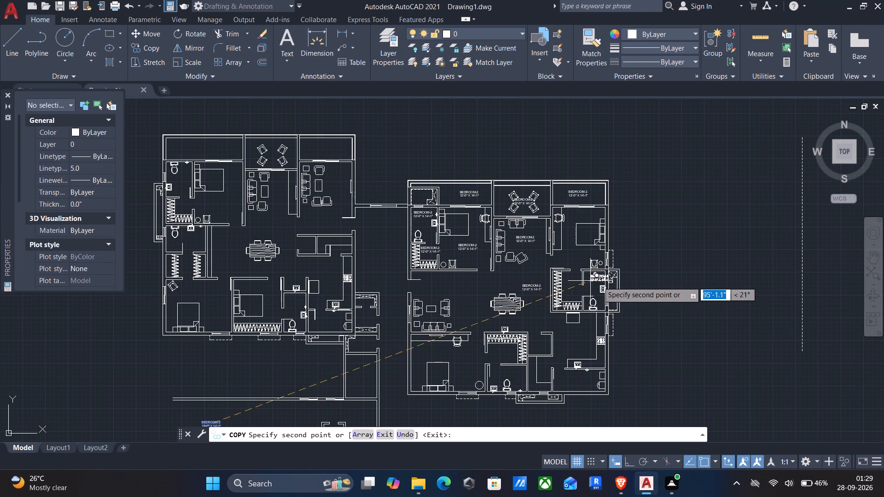
scroll(574, 267, up, 4)
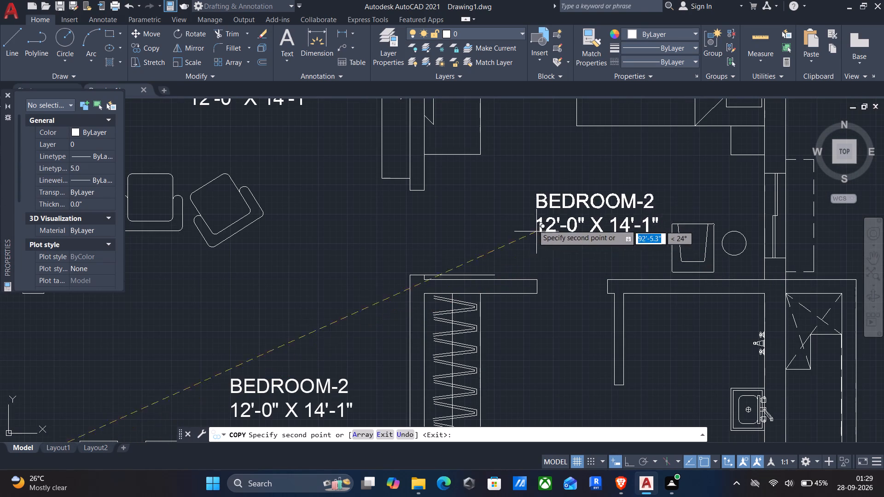
click(544, 195)
Place copies of the label in the wardrobe area and the toilet south of the eastern apartment's northeast bedroom.
scroll(545, 211, down, 2)
middle_drag(545, 249, 540, 183)
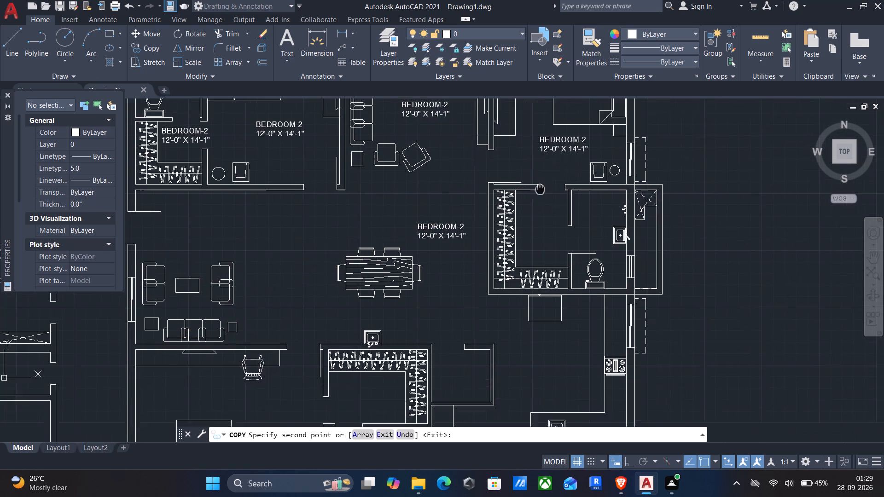
middle_drag(540, 183, 539, 173)
scroll(529, 216, up, 3)
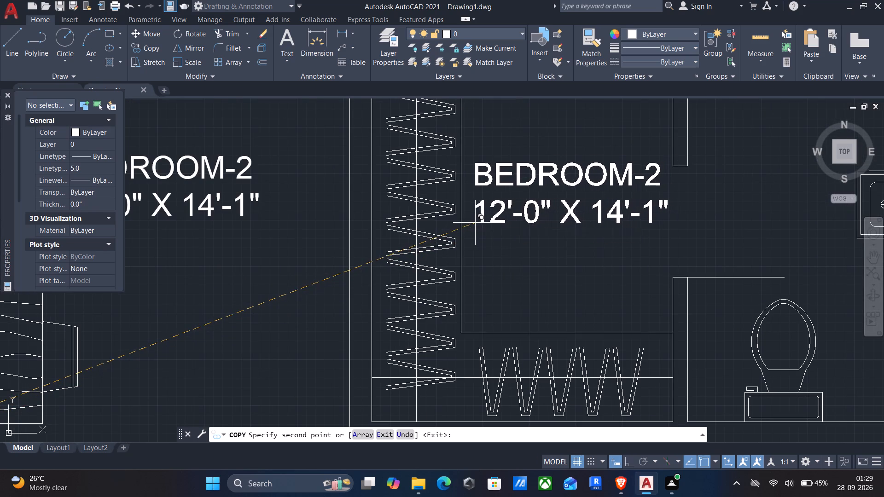
click(475, 223)
scroll(480, 222, down, 2)
middle_drag(551, 229, 500, 274)
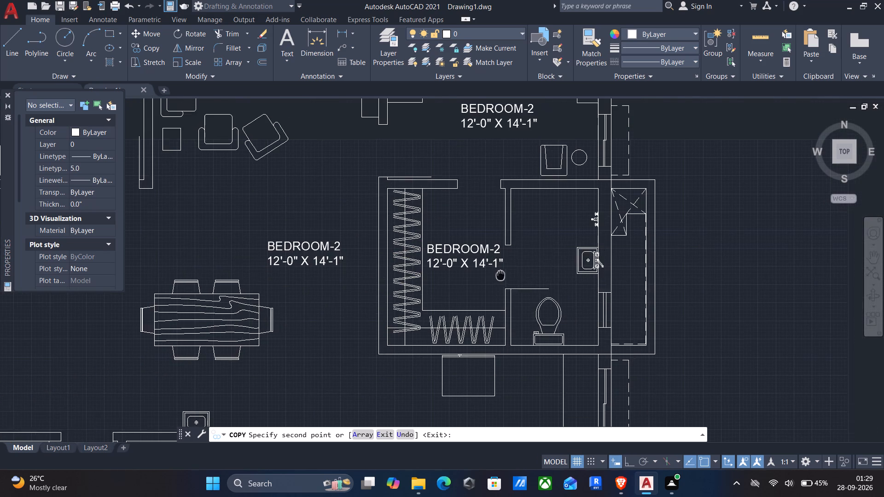
scroll(523, 230, up, 2)
click(504, 225)
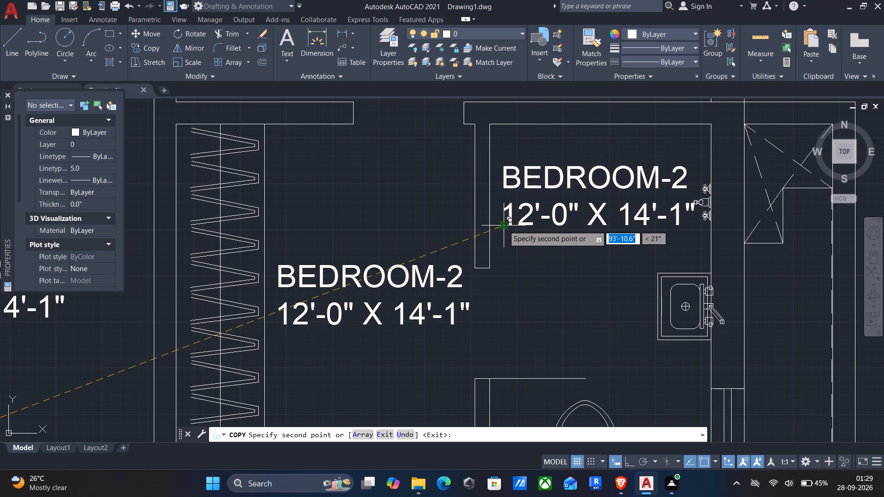
Place copies of the label in the eastern apartment's kitchen and in the utility room south of it.
scroll(504, 228, down, 3)
middle_drag(495, 274, 519, 151)
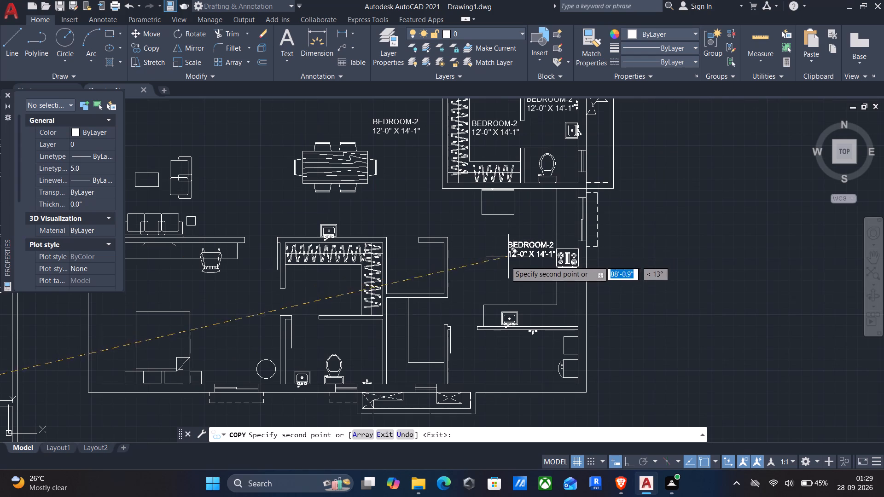
scroll(489, 277, up, 2)
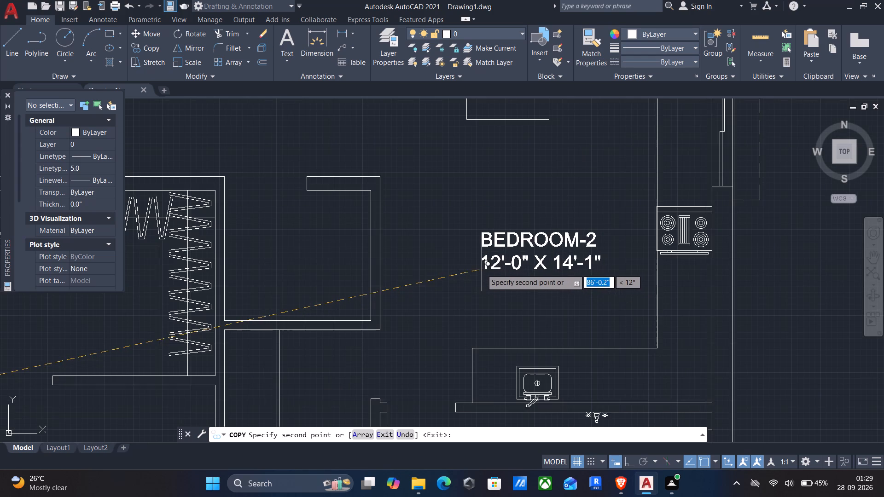
click(482, 269)
scroll(481, 272, down, 1)
middle_drag(481, 277, 486, 150)
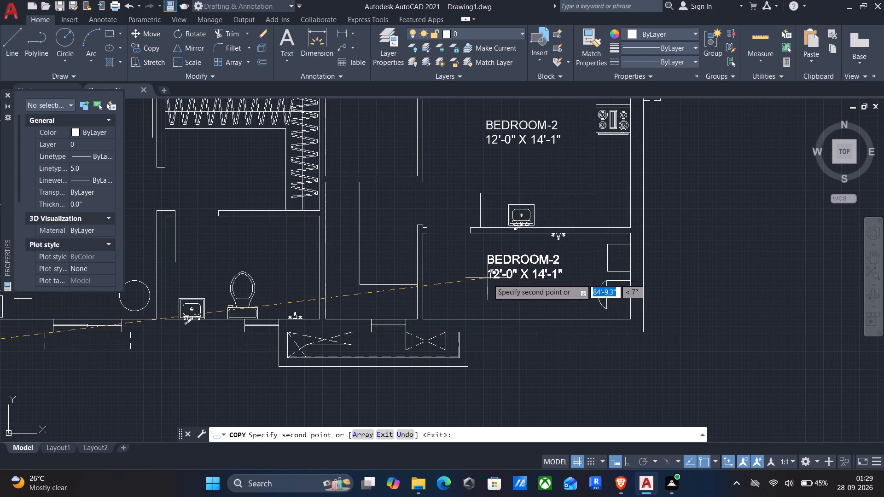
click(489, 280)
Place copies of the label in the two small rooms west of the eastern apartment's kitchen and utility.
scroll(373, 210, up, 3)
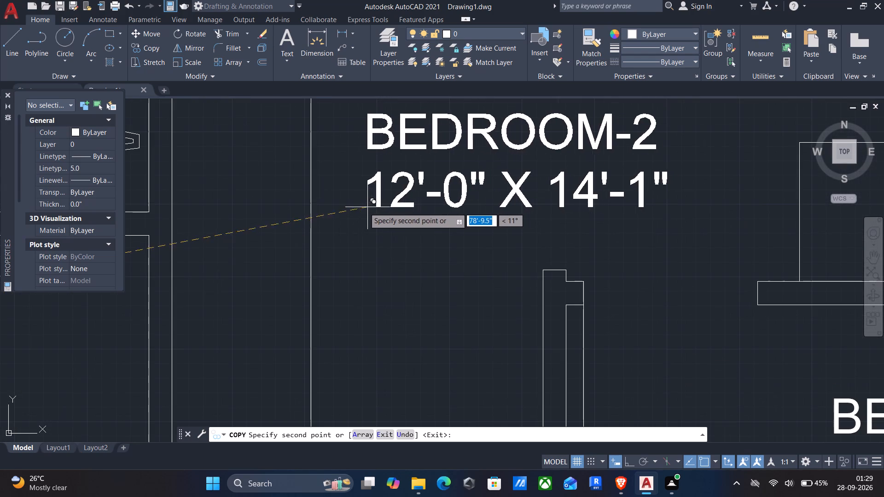
click(336, 207)
middle_drag(338, 208, 410, 380)
scroll(412, 378, down, 2)
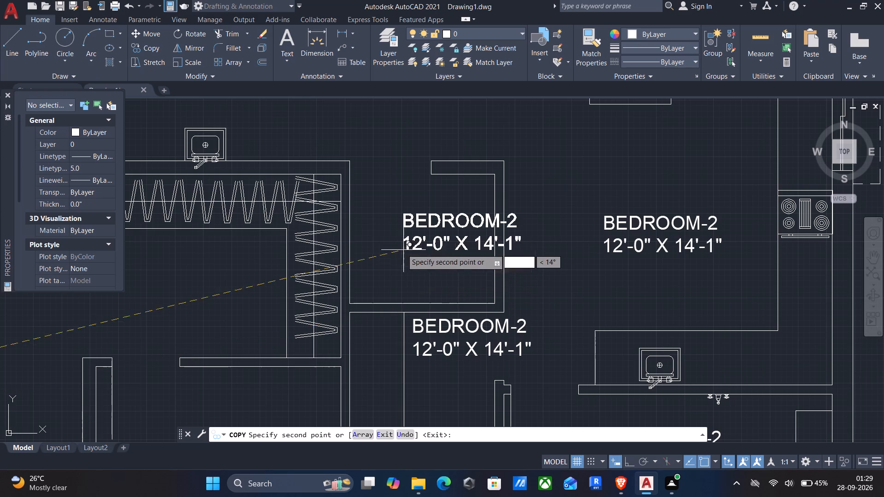
click(370, 250)
Place copies of the label in the eastern apartment's southern wardrobe area and in the toilet below it.
middle_drag(390, 286, 442, 280)
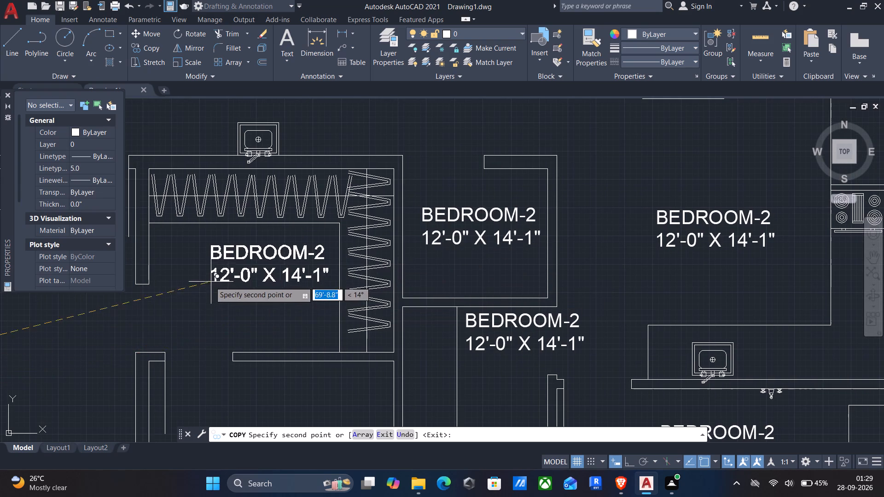
click(208, 295)
middle_drag(231, 319, 369, 231)
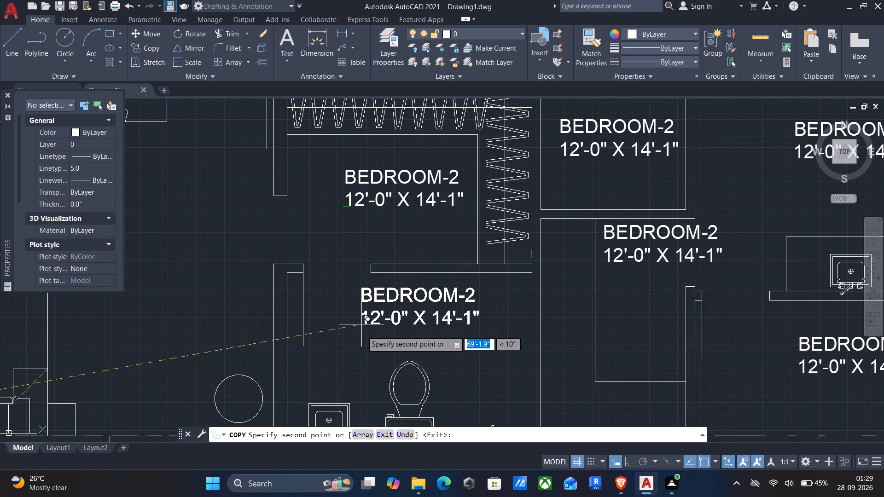
middle_drag(363, 334, 385, 266)
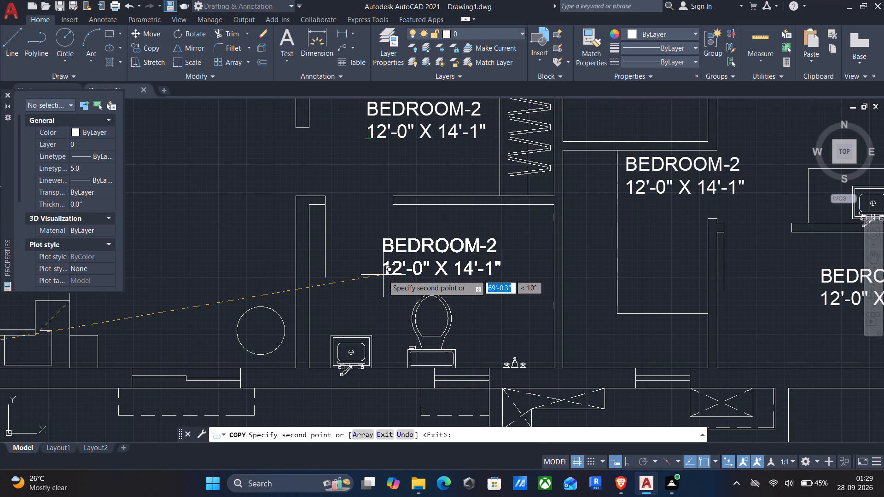
click(381, 274)
Place copies of the label in the eastern apartment's southwest bedroom and above the sofa group in the sitting area north of it.
middle_drag(384, 285, 420, 282)
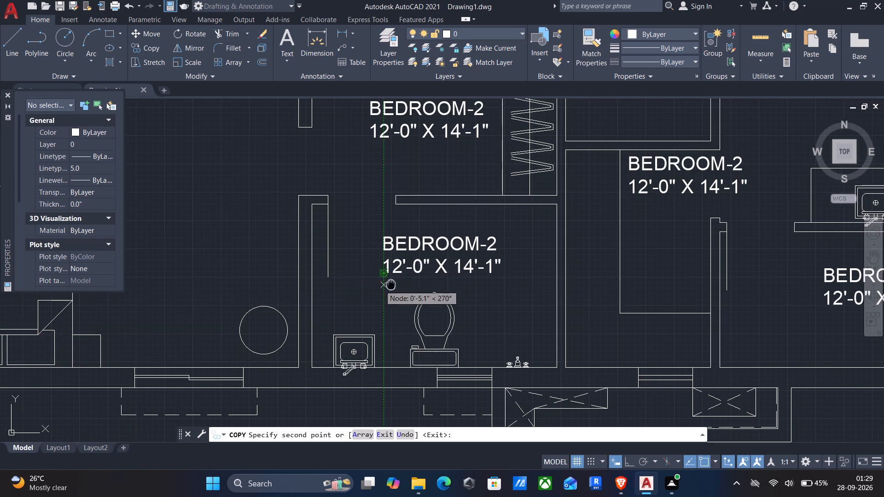
middle_drag(420, 282, 503, 278)
scroll(505, 278, down, 1)
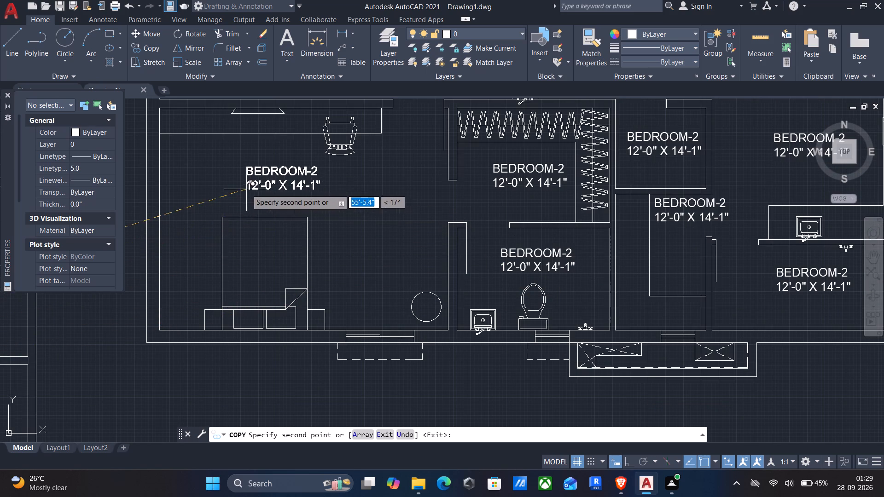
click(245, 189)
scroll(250, 202, down, 2)
middle_drag(258, 218, 456, 371)
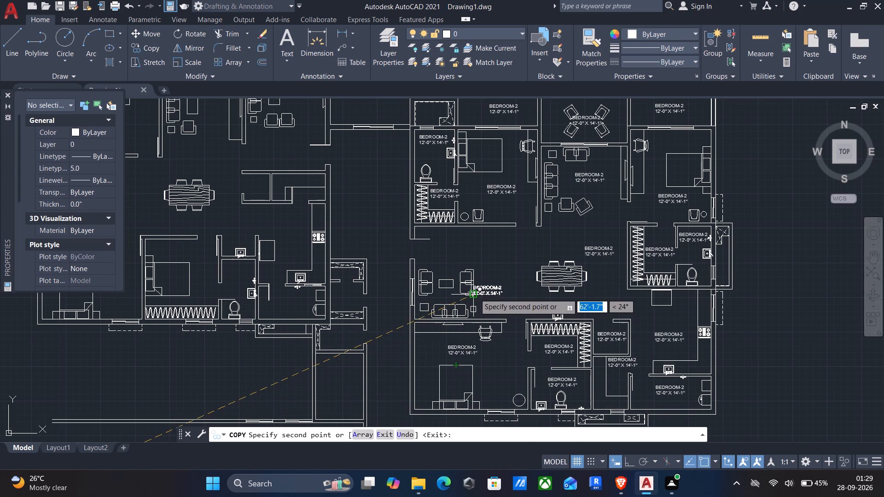
scroll(450, 260, up, 2)
click(436, 245)
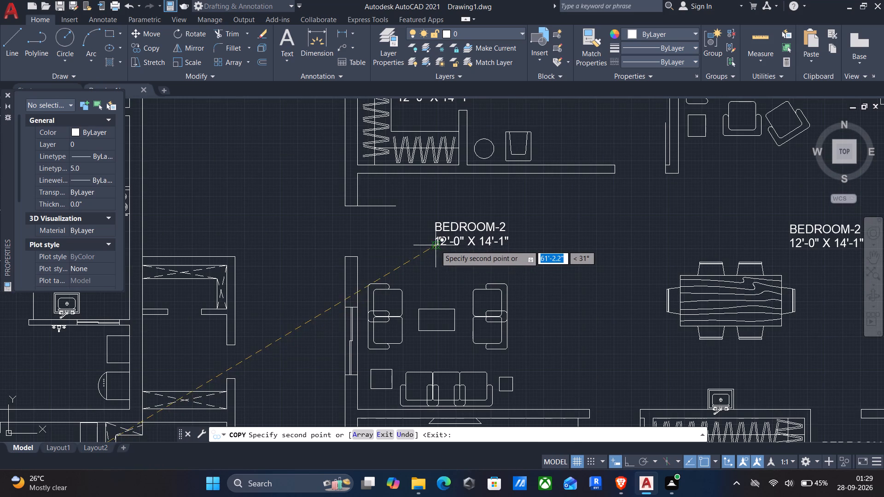
Place copies of the label in the three spaces between the apartments: the southern extension's empty room and the two spaces north of it.
scroll(436, 268, down, 3)
middle_drag(413, 312, 436, 291)
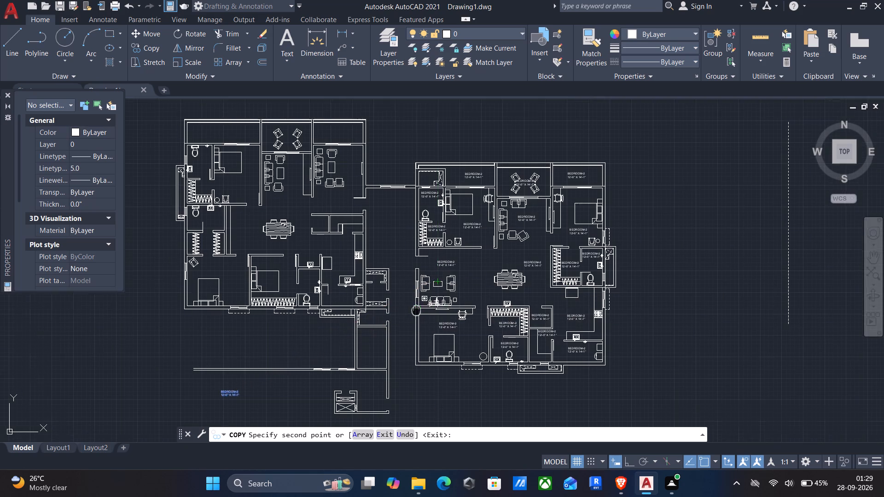
middle_drag(436, 291, 564, 208)
scroll(510, 243, up, 4)
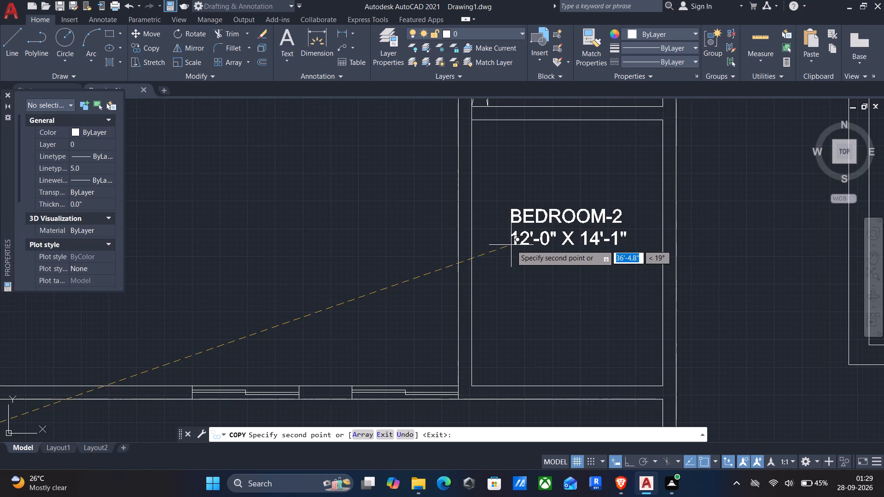
click(512, 256)
middle_drag(505, 245, 496, 452)
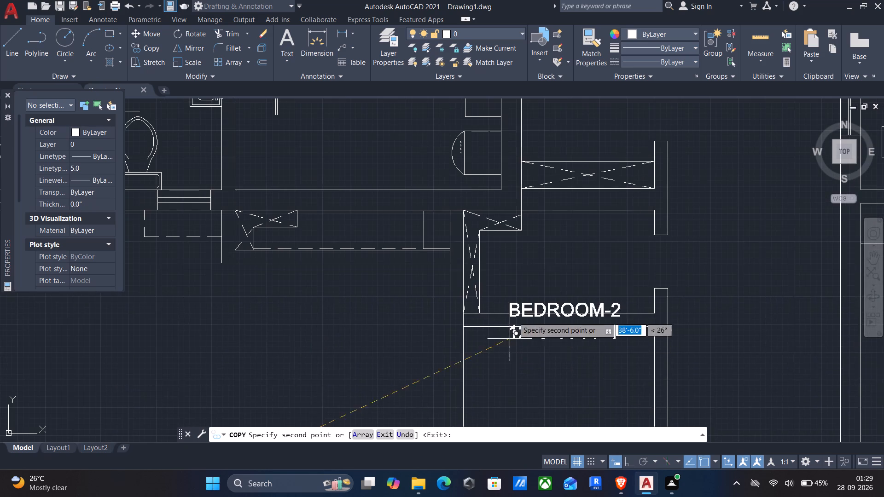
click(517, 281)
middle_drag(516, 291, 515, 295)
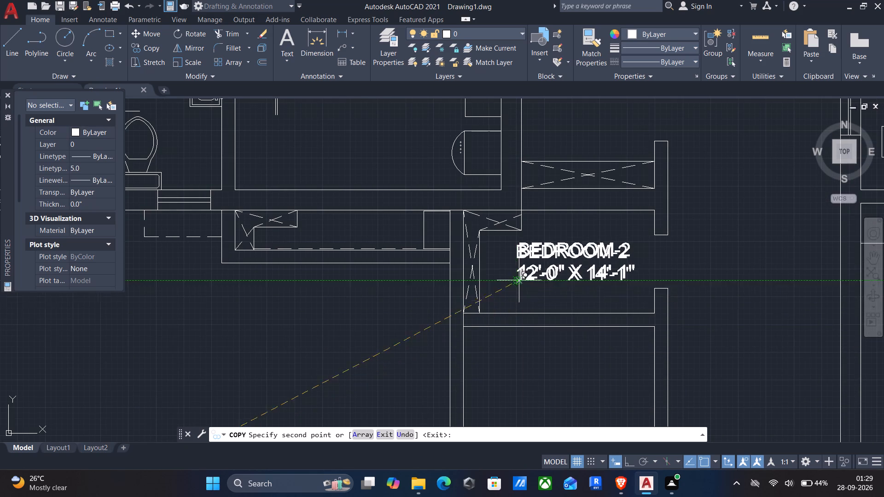
middle_drag(515, 295, 506, 461)
click(527, 280)
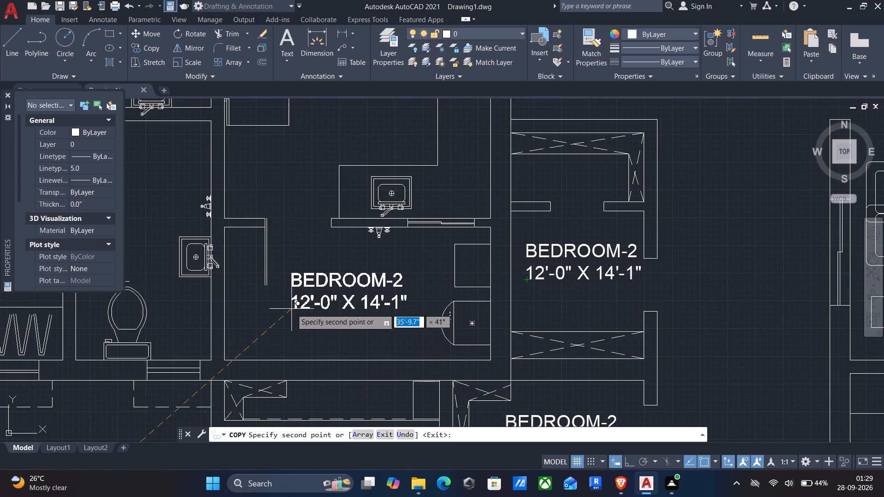
Place copies of the label in the western apartment's utility room, the toilet west of it and the kitchen.
click(309, 315)
middle_drag(306, 295, 397, 380)
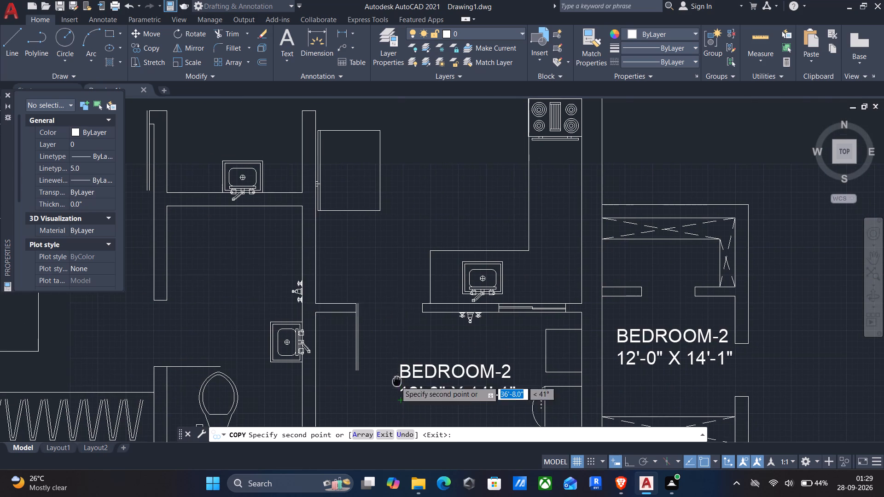
click(184, 260)
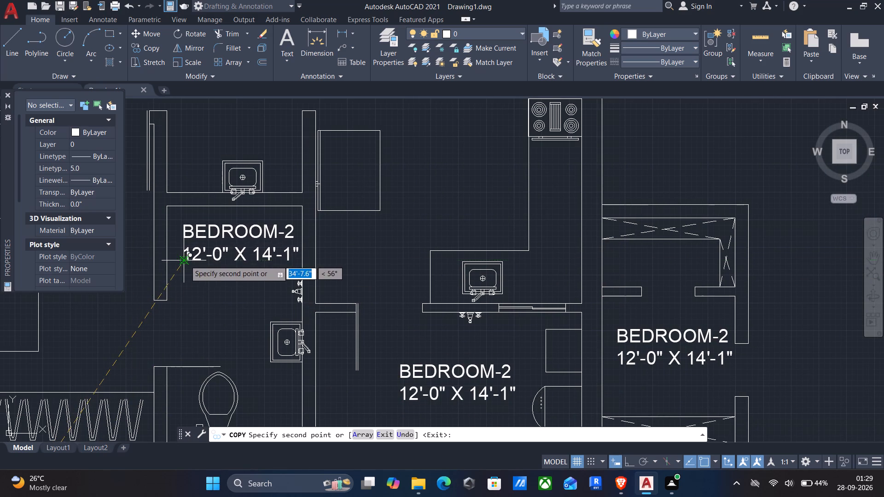
middle_drag(256, 272, 260, 422)
scroll(260, 422, down, 1)
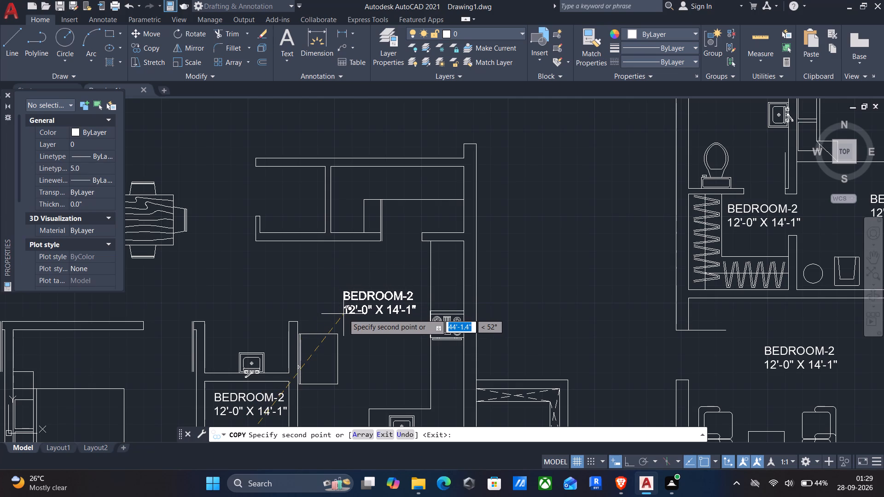
click(343, 314)
Place copies of the label in the L-shaped room north of the western apartment's kitchen and at the open-sided room west of it.
scroll(377, 243, up, 3)
middle_drag(406, 217, 397, 370)
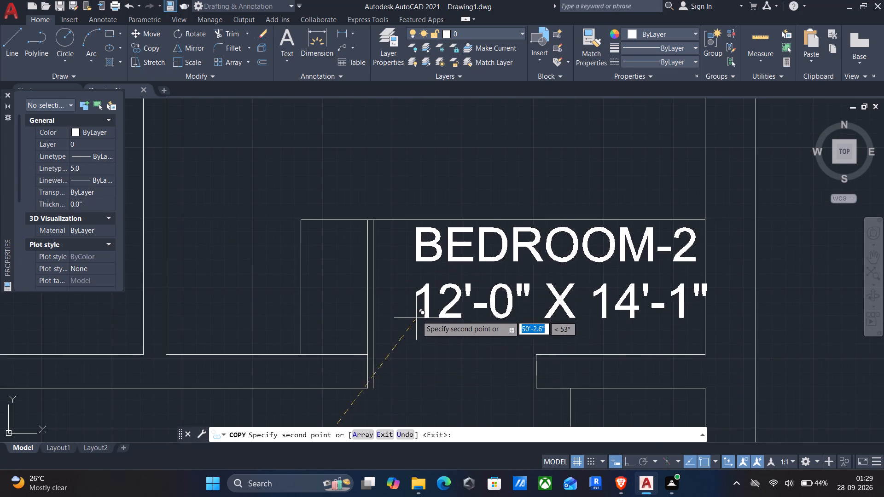
click(400, 316)
middle_drag(401, 318, 401, 319)
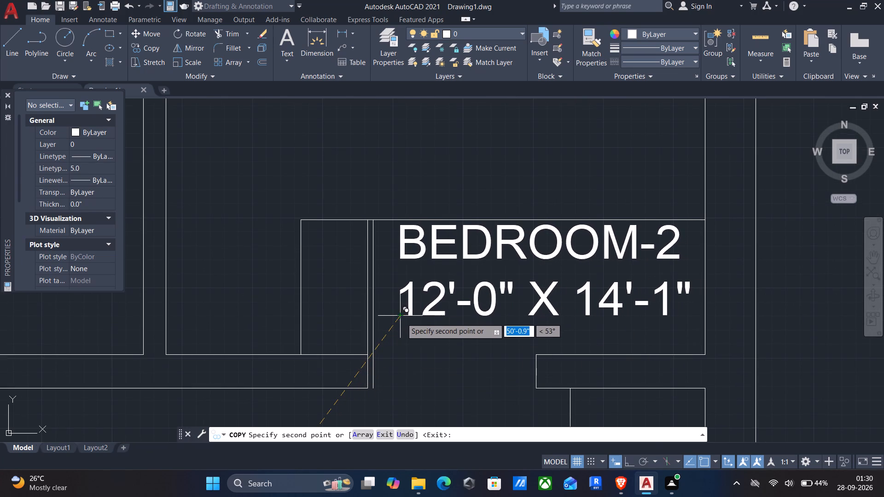
middle_drag(401, 319, 445, 397)
scroll(446, 397, down, 2)
middle_drag(396, 347, 493, 337)
scroll(352, 338, up, 2)
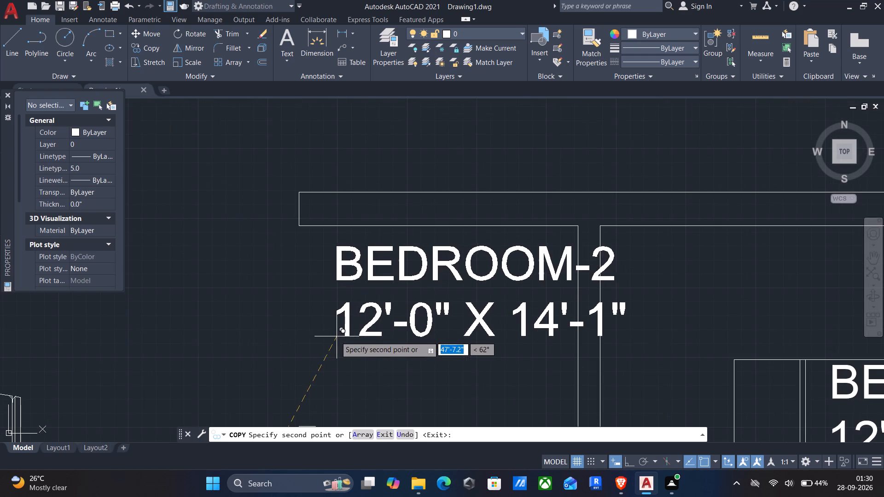
click(282, 370)
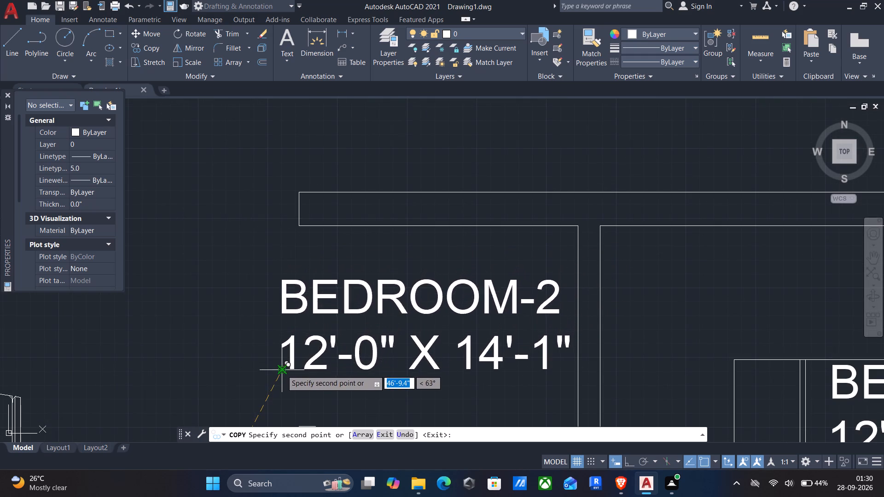
Place a copy of the label above the bed in the western apartment's southern bedroom, west of the labelled toilet.
scroll(288, 368, down, 2)
middle_drag(290, 368, 378, 301)
middle_drag(410, 279, 513, 164)
scroll(459, 265, down, 1)
middle_drag(459, 267, 538, 197)
scroll(553, 183, down, 1)
middle_drag(506, 284, 514, 245)
scroll(514, 245, up, 1)
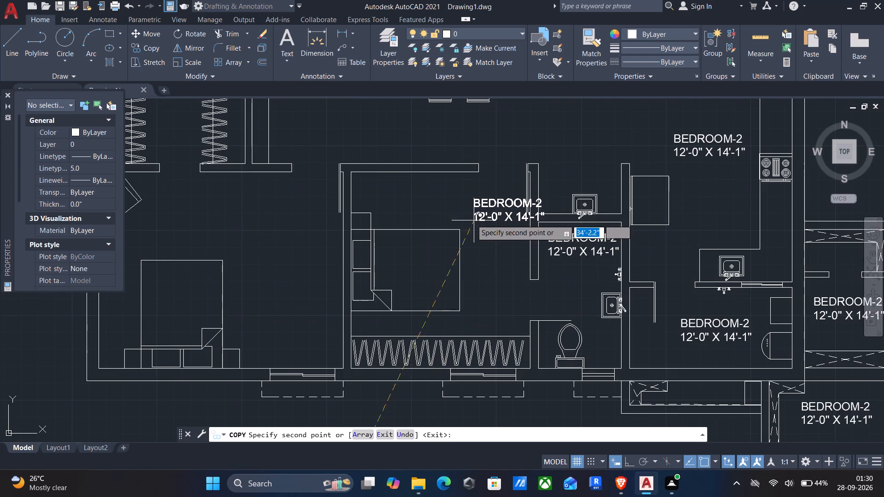
scroll(456, 214, up, 2)
click(371, 209)
scroll(375, 207, down, 1)
middle_drag(375, 208, 371, 269)
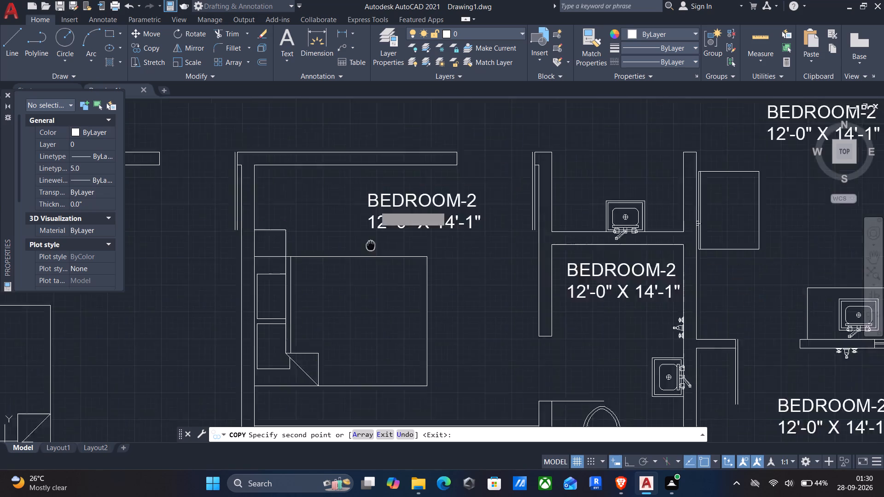
Place copies of the label just above the western apartment's dining table and beside the coffee table in the sofa room north of it.
middle_drag(371, 269, 389, 454)
middle_drag(470, 321, 296, 380)
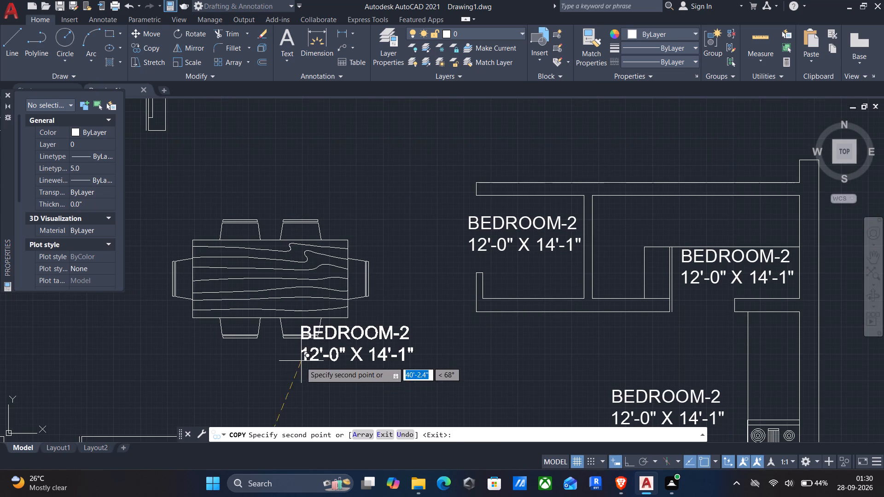
middle_drag(229, 237, 228, 344)
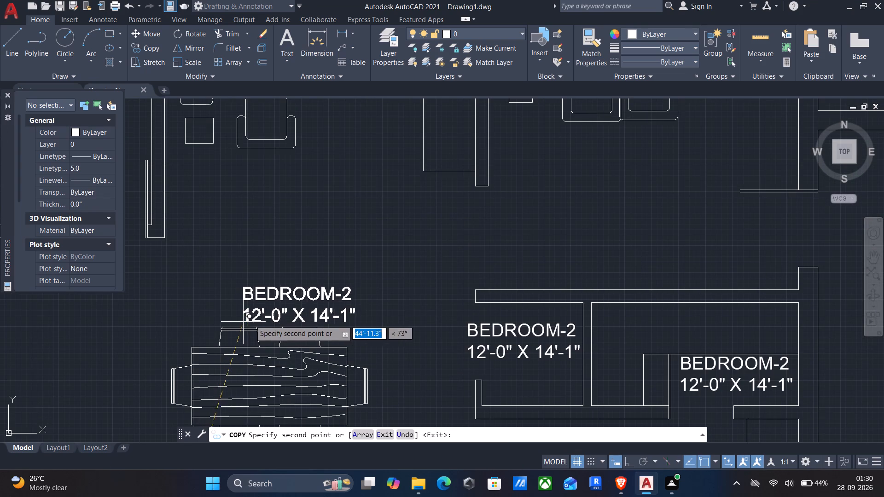
click(278, 306)
middle_drag(280, 307, 232, 453)
middle_drag(245, 260, 269, 427)
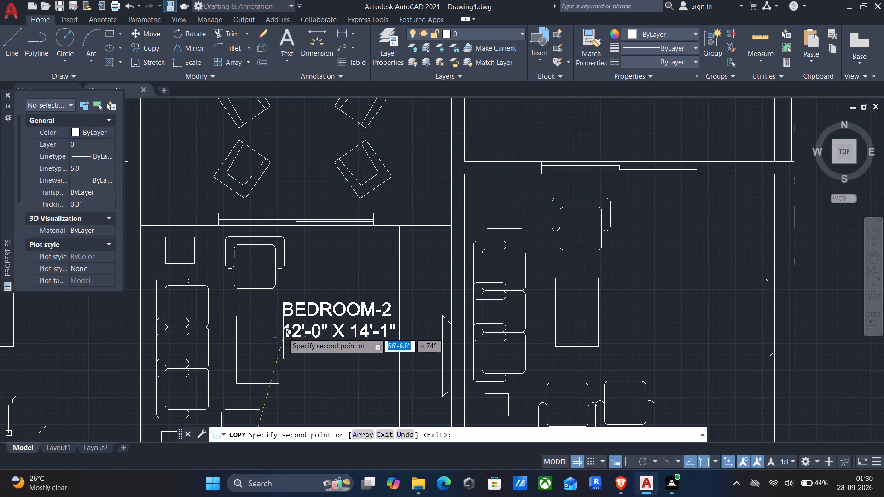
scroll(280, 307, up, 2)
click(268, 318)
Place copies of the label in the adjoining sofa room to the east and in the empty balcony directly north of it.
scroll(271, 319, down, 3)
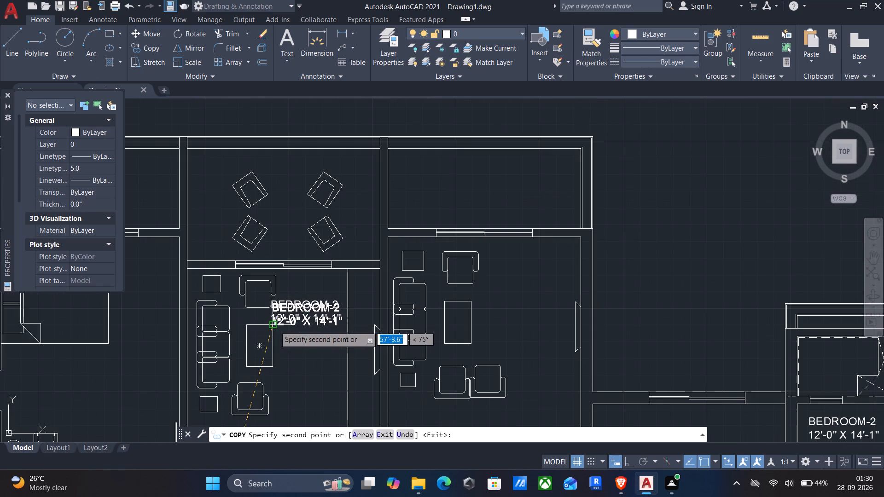
middle_drag(314, 331, 133, 340)
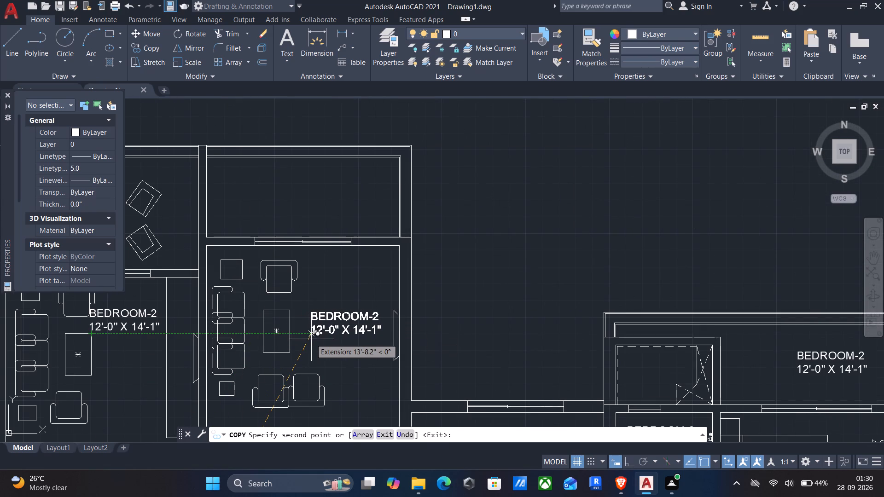
scroll(311, 340, up, 3)
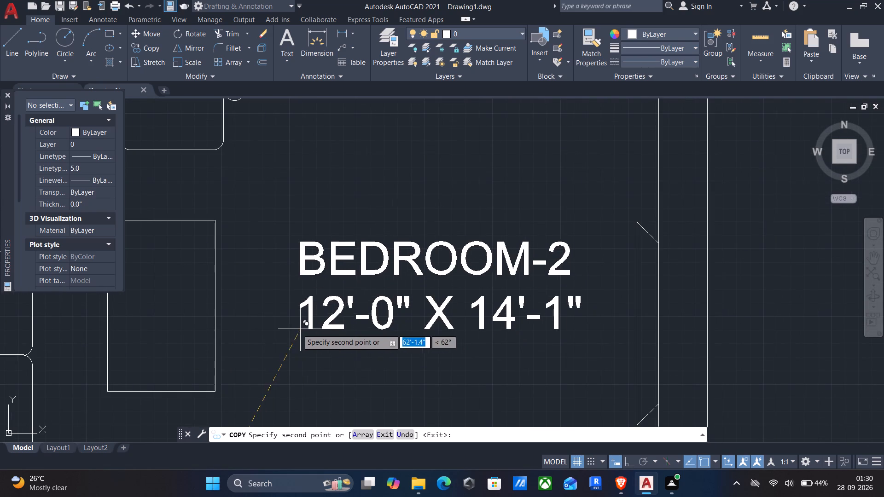
click(256, 345)
scroll(268, 332, down, 3)
middle_drag(283, 304, 295, 441)
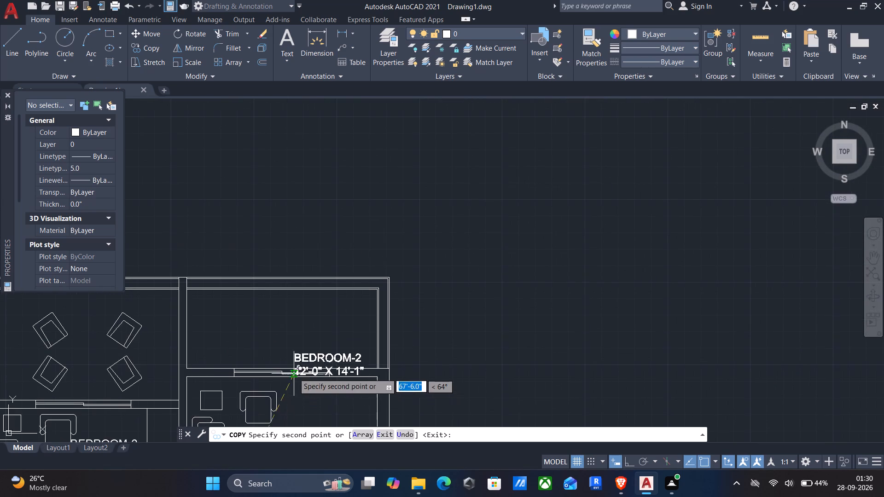
scroll(292, 365, up, 3)
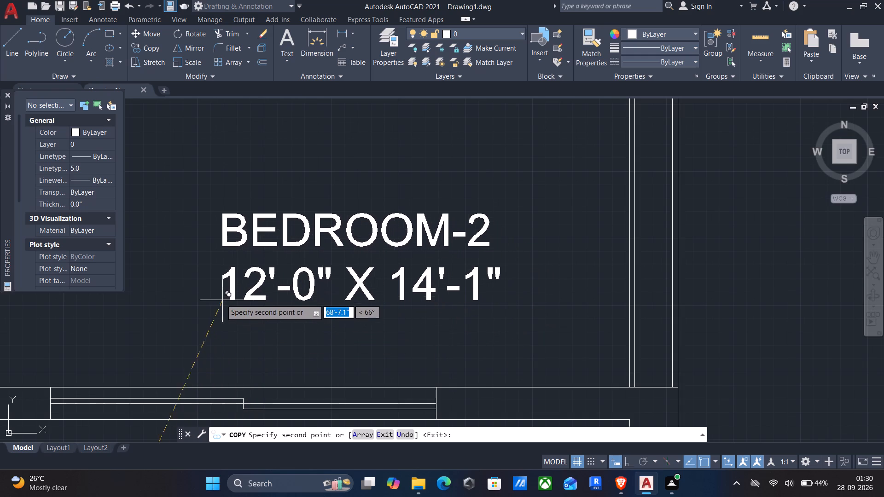
click(197, 289)
Place copies of the label between the four chairs on the middle balcony and in the empty balcony west of it.
scroll(196, 294, down, 2)
middle_drag(225, 321, 546, 306)
scroll(550, 307, down, 1)
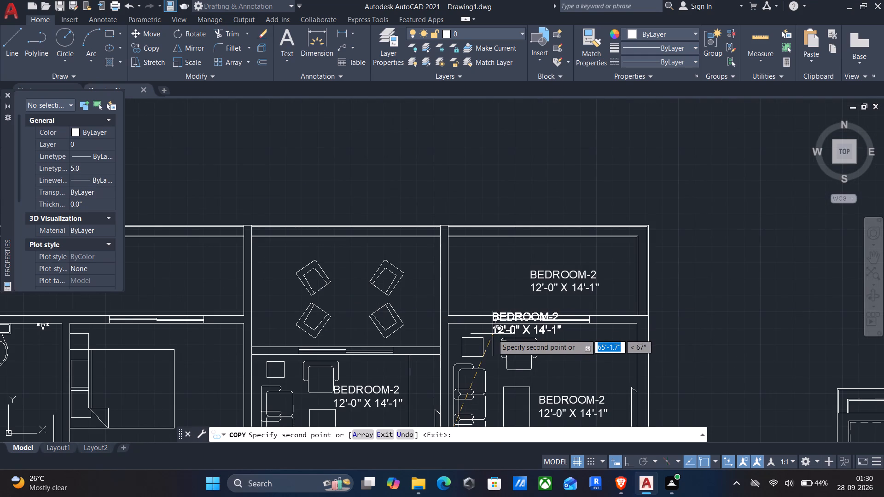
scroll(336, 298, up, 3)
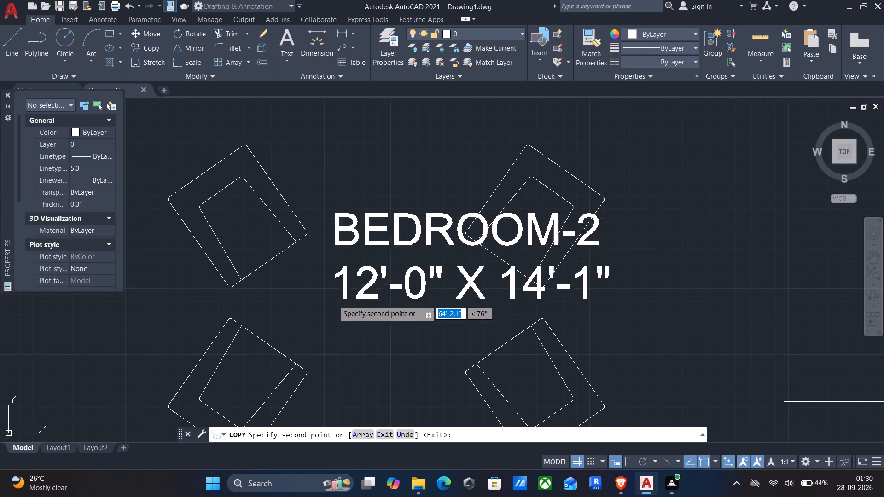
click(255, 340)
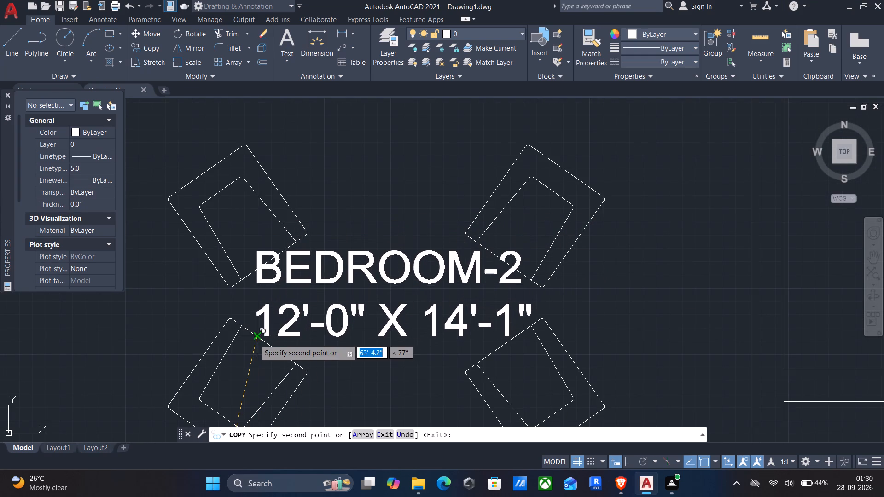
scroll(255, 341, down, 3)
middle_drag(284, 347, 351, 344)
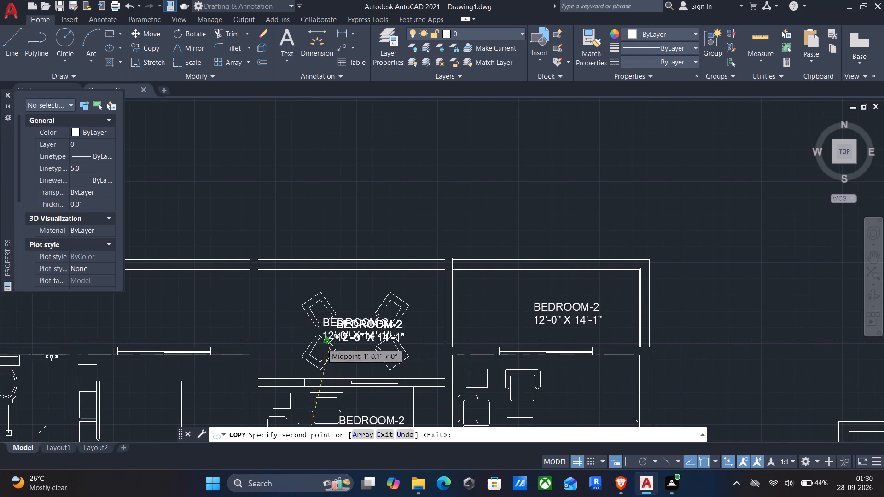
middle_drag(246, 349, 430, 345)
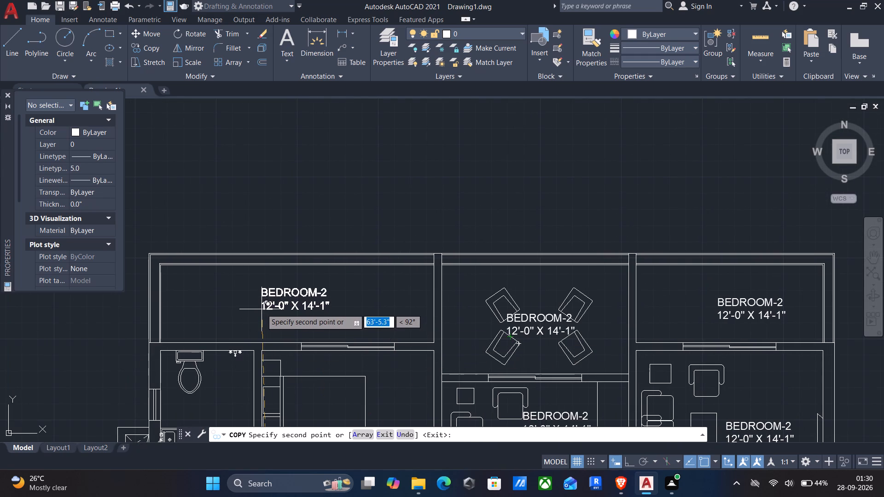
click(262, 309)
Place copies of the label in the northwestern bedroom suite: the toilet, the wardrobe room south of it, and the bedroom below the bed.
middle_drag(308, 356, 510, 270)
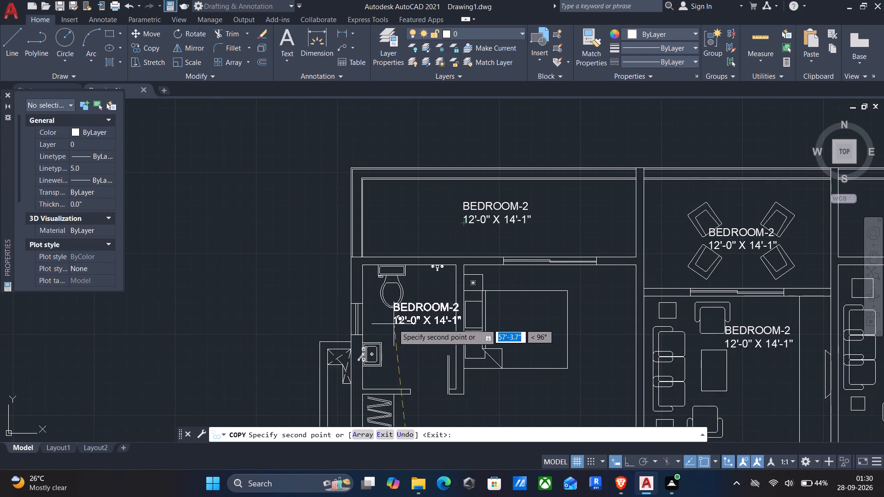
scroll(392, 325, up, 3)
click(311, 369)
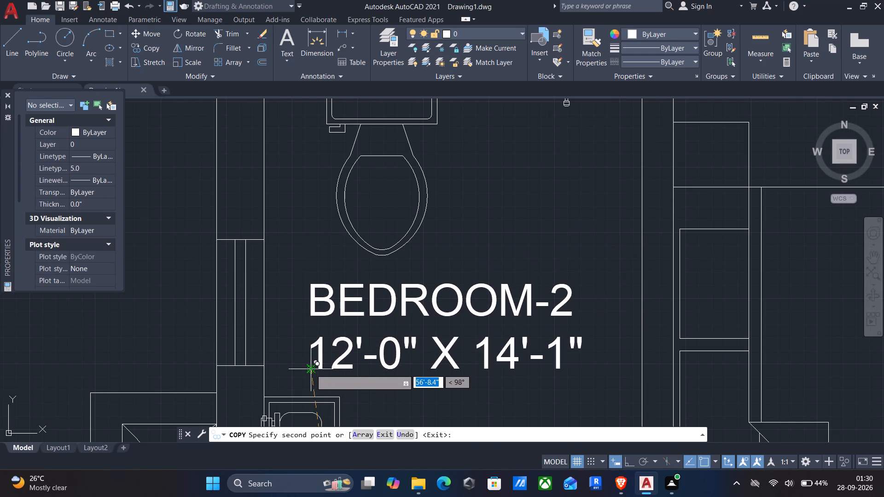
scroll(374, 378, down, 1)
middle_drag(393, 390, 397, 249)
middle_drag(400, 329, 396, 270)
scroll(396, 263, down, 1)
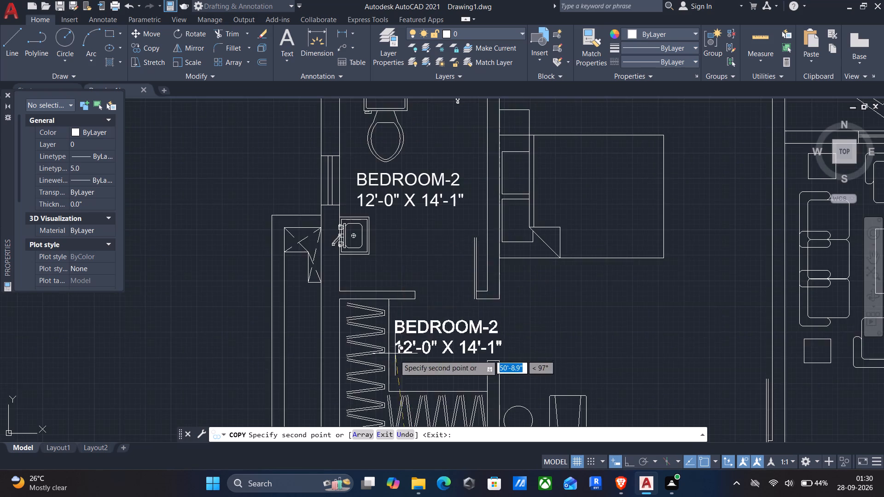
middle_drag(393, 357, 405, 274)
scroll(408, 271, up, 2)
click(401, 260)
scroll(401, 260, down, 1)
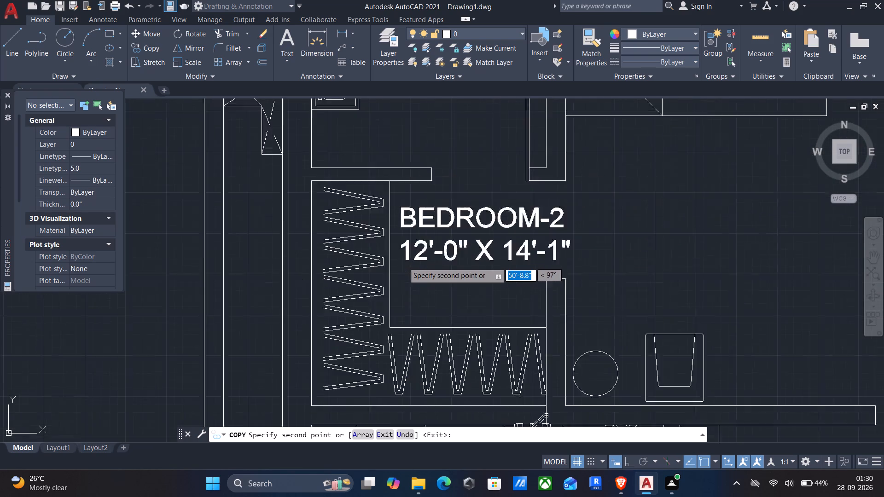
scroll(405, 263, down, 1)
middle_drag(422, 268, 235, 299)
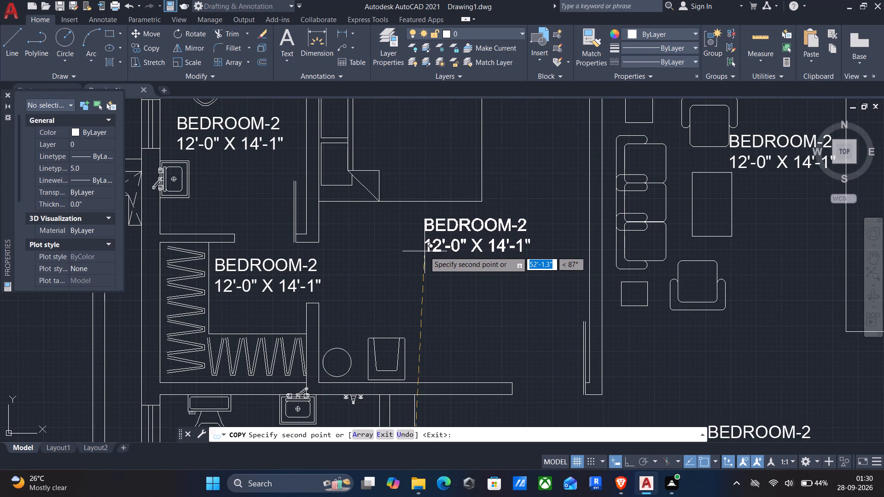
click(426, 256)
Place copies of the label in the southwestern bedroom suite: the toilet, the wardrobe room south of it, and the bedroom above the bed.
scroll(423, 301, down, 1)
middle_drag(422, 318, 491, 230)
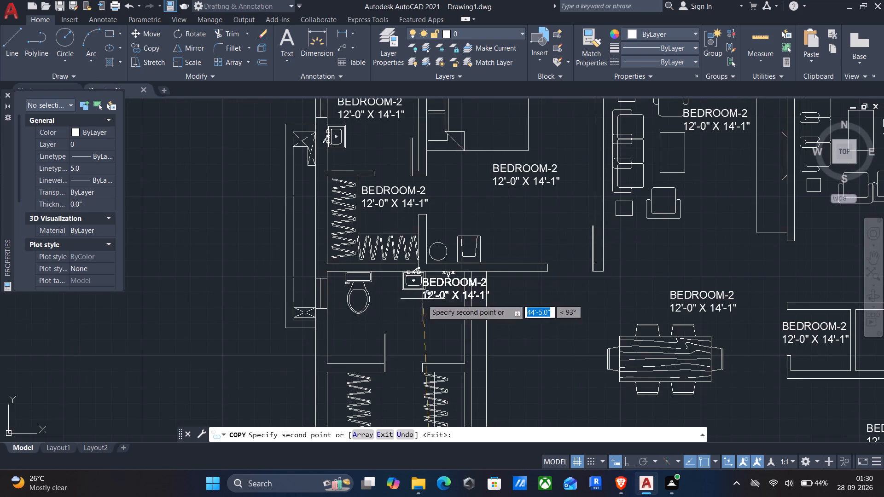
middle_drag(421, 299, 495, 220)
scroll(458, 242, up, 2)
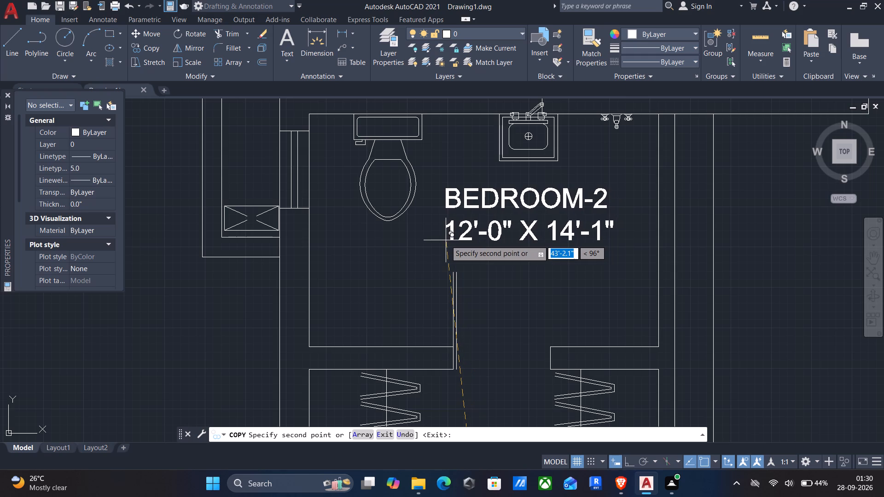
click(446, 240)
middle_drag(466, 295, 570, 138)
middle_drag(529, 254, 541, 187)
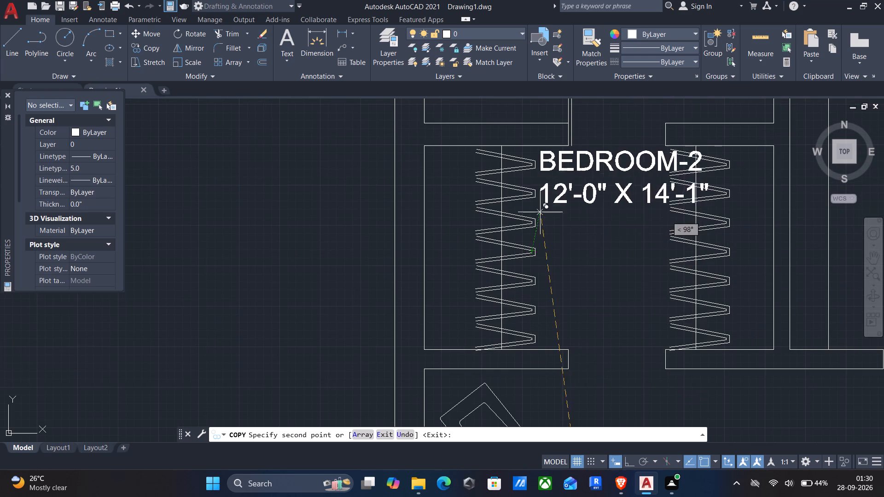
click(528, 267)
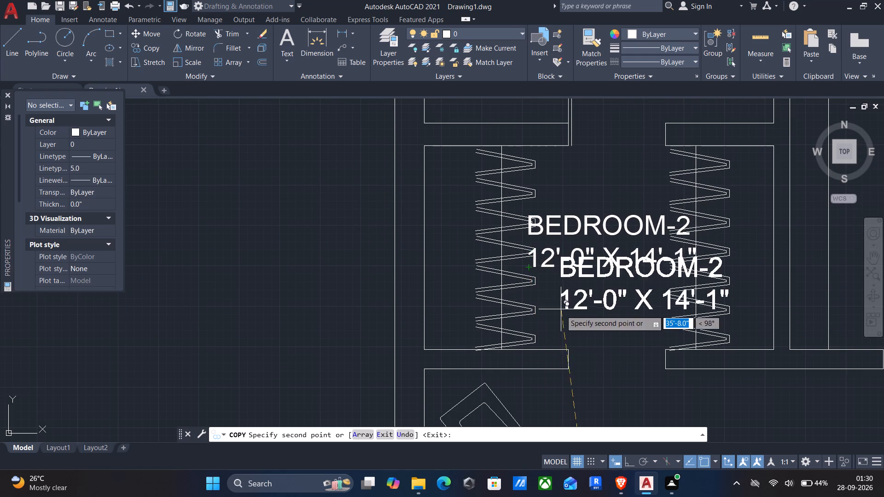
middle_drag(561, 311, 535, 139)
scroll(532, 132, down, 2)
middle_drag(527, 203, 514, 195)
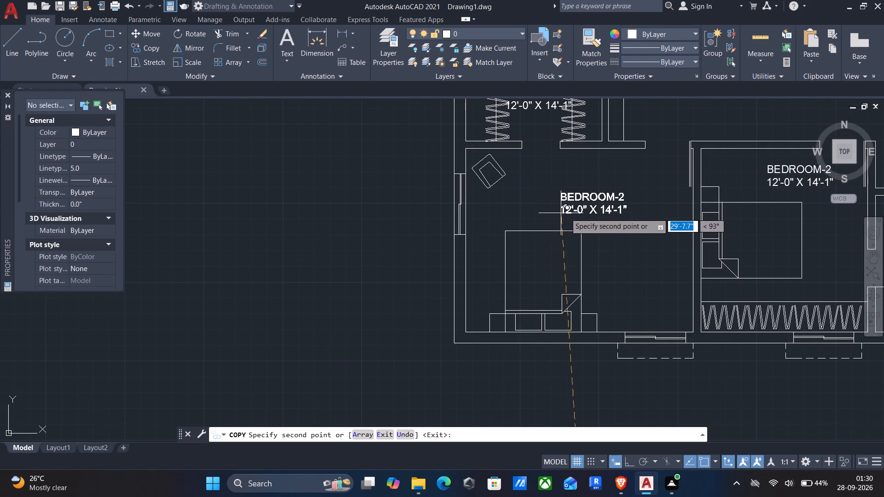
click(581, 215)
Place copies of the label in the southern extension: the open space east of the crossed shafts and over the northern shaft, ending the copying.
middle_drag(584, 239, 407, 171)
scroll(400, 169, down, 1)
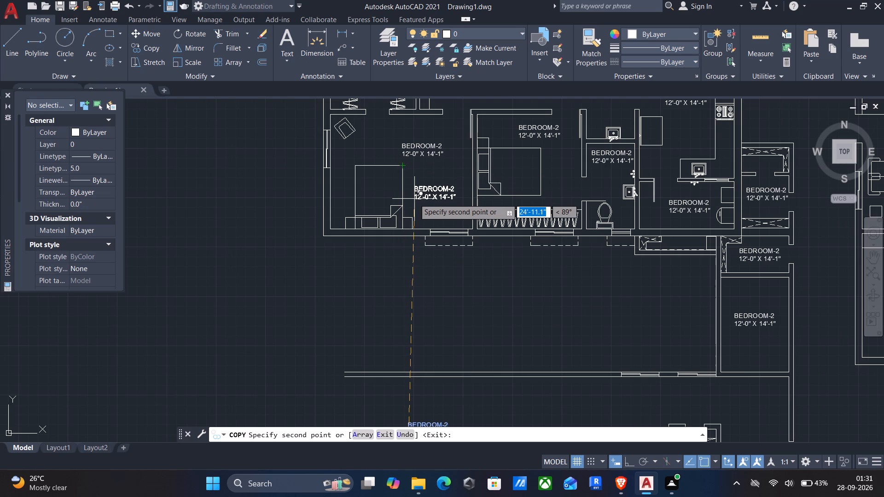
middle_drag(524, 300, 444, 212)
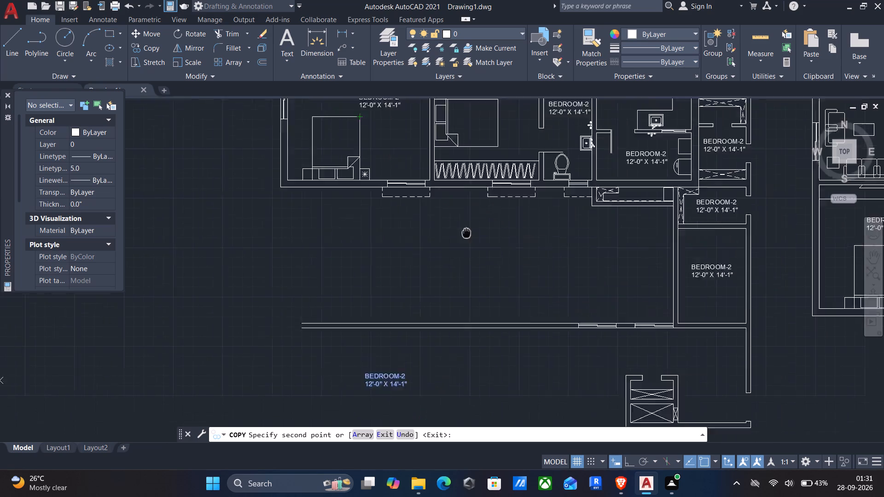
middle_drag(444, 212, 172, 61)
scroll(381, 176, up, 2)
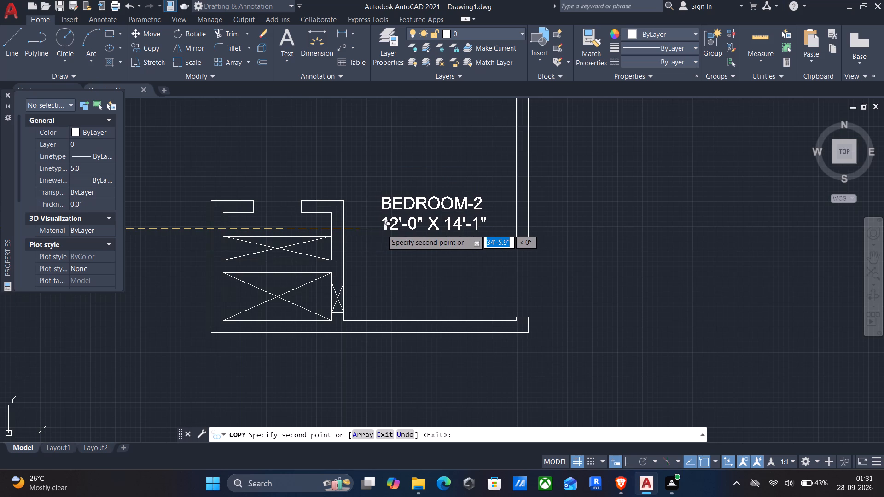
click(382, 229)
scroll(191, 255, up, 2)
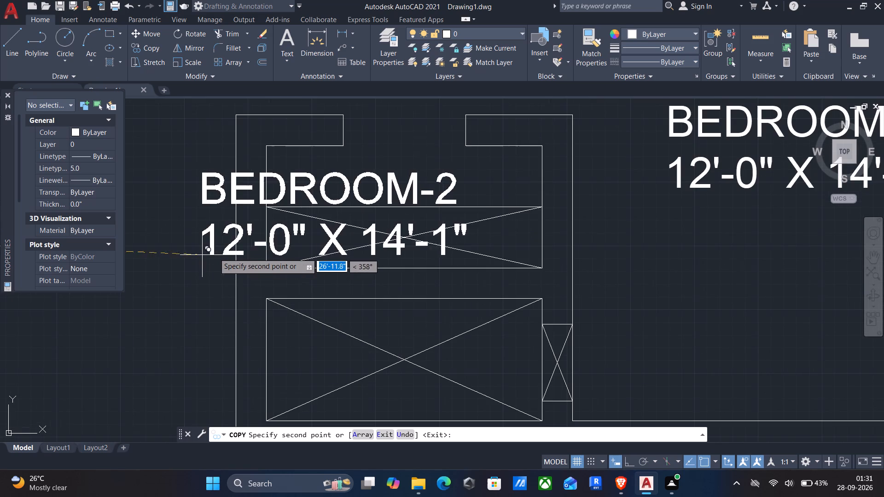
click(314, 238)
middle_drag(316, 332, 285, 165)
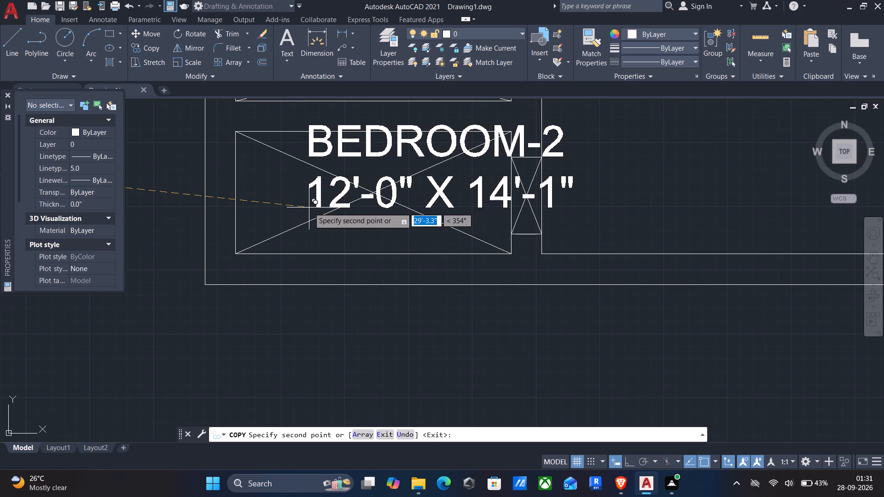
key(Escape)
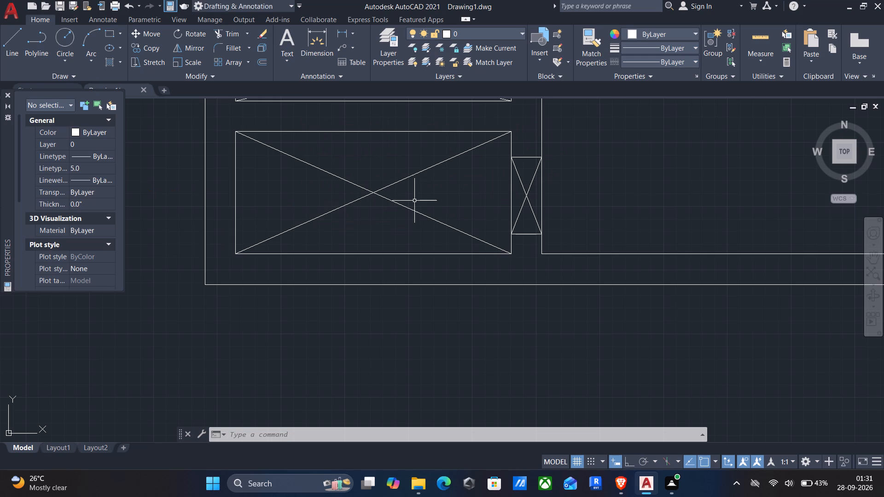
Replace the whole text of the label at the southern extension's northern crossed shaft with FIRE.
middle_drag(413, 204, 405, 245)
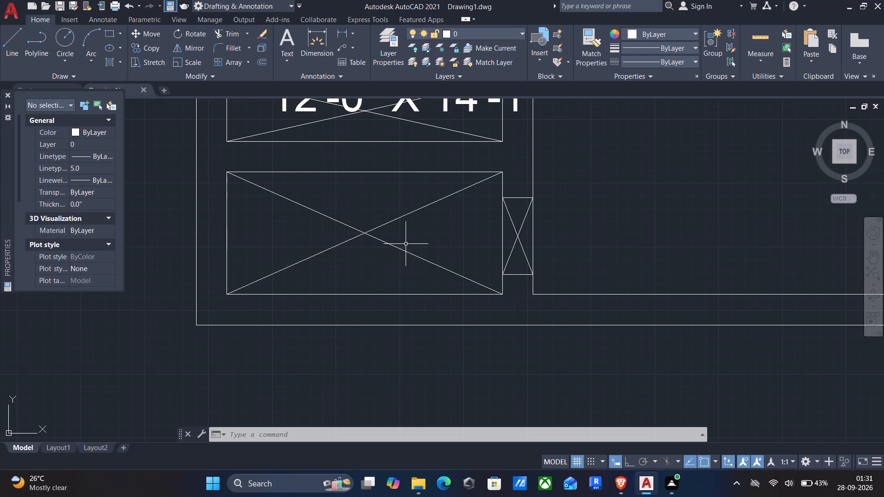
middle_drag(340, 232, 340, 233)
middle_drag(340, 233, 374, 455)
double_click(398, 273)
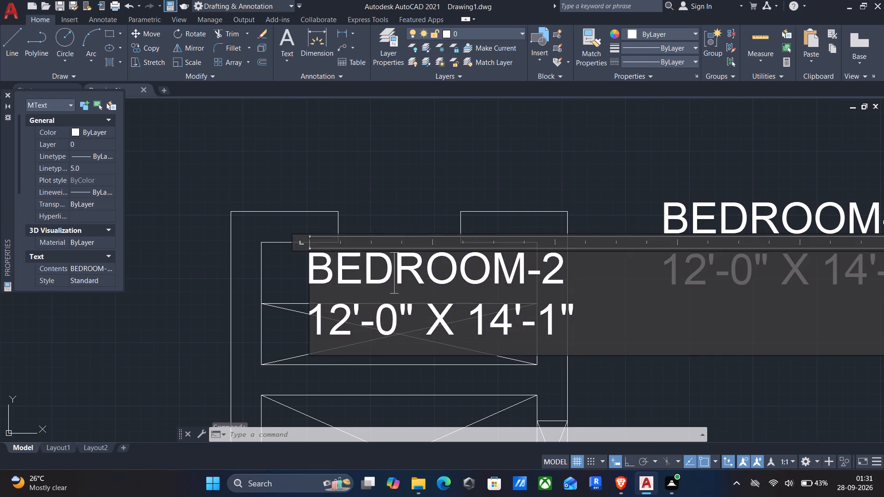
drag(636, 330, 0, 240)
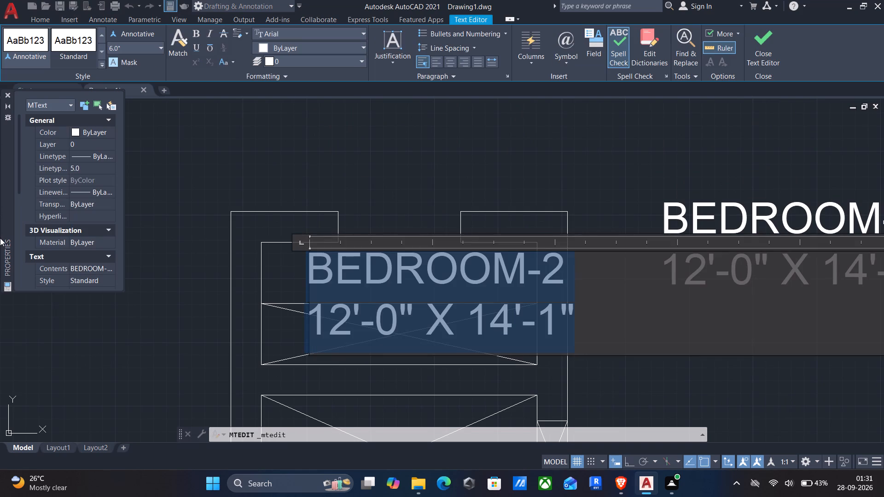
text(FIRE)
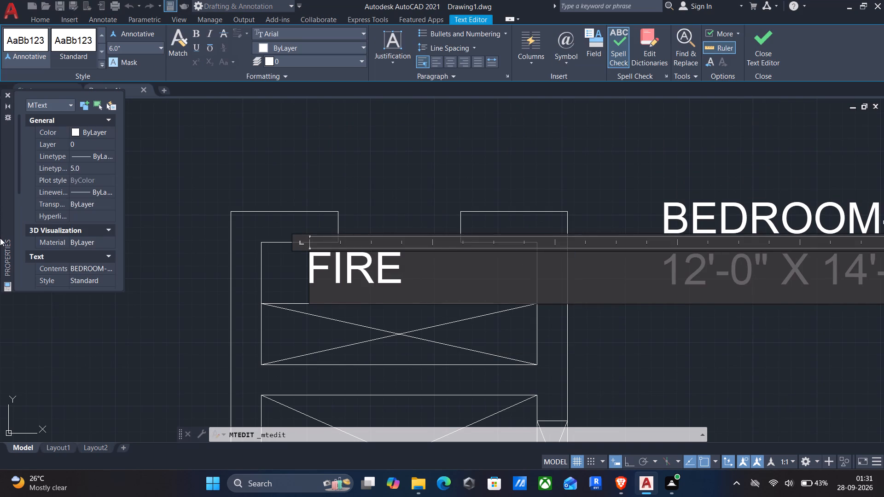
click(222, 133)
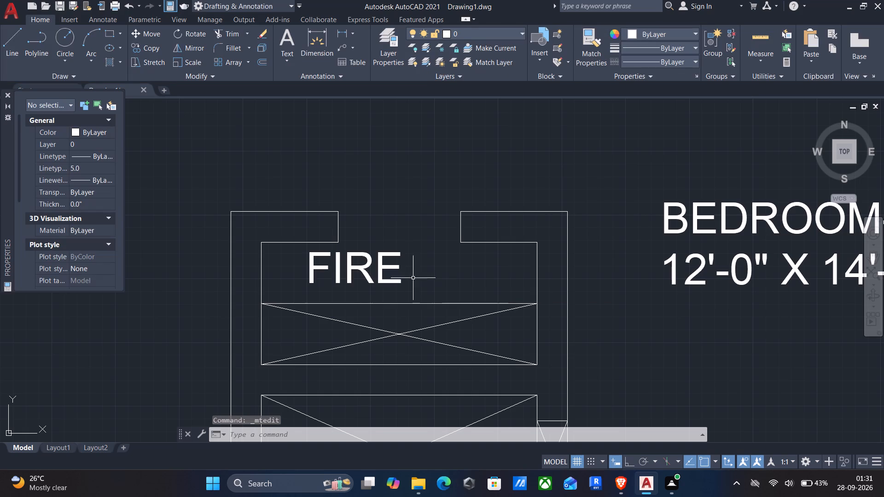
Move the FIRE label south into the middle of the southern extension's northern crossed shaft.
click(365, 272)
key(m)
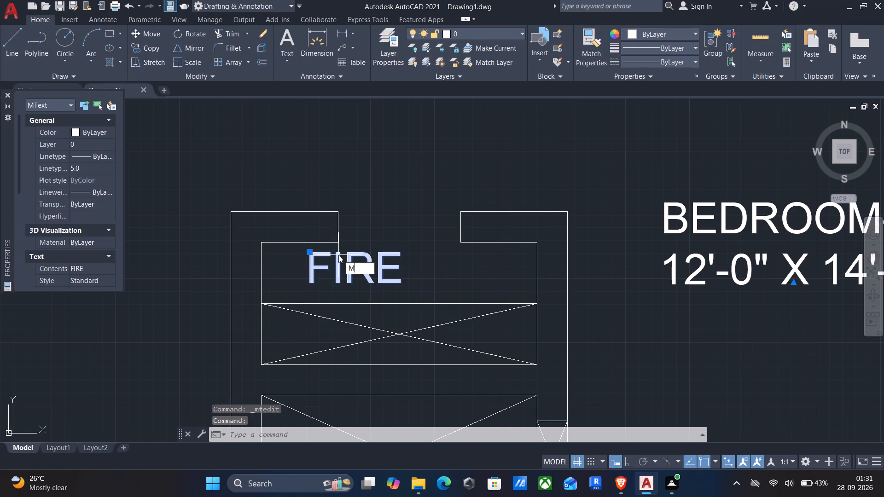
key(Return)
click(311, 253)
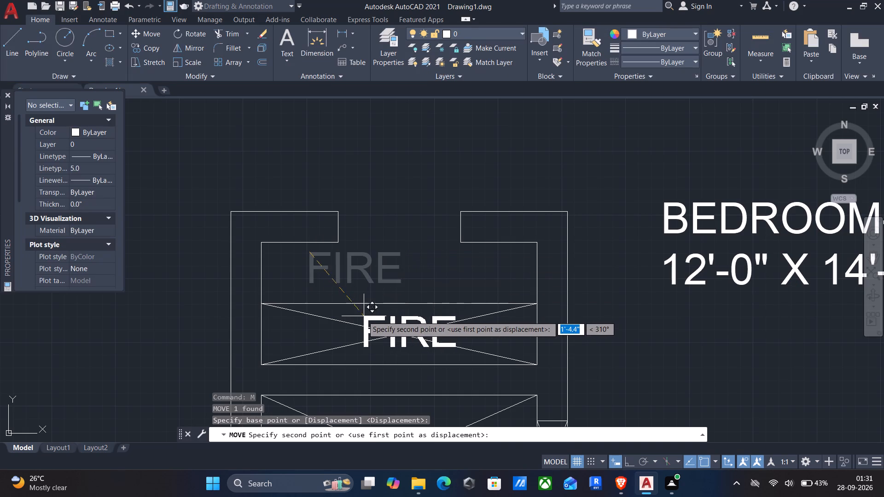
click(361, 316)
Copy the FIRE label straight down into the middle of the larger crossed shaft directly south, ending the copying.
click(370, 332)
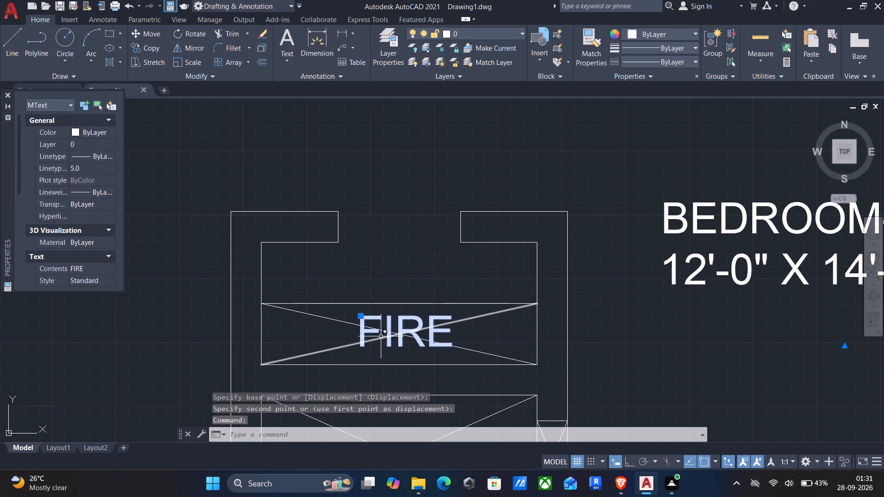
text(CO)
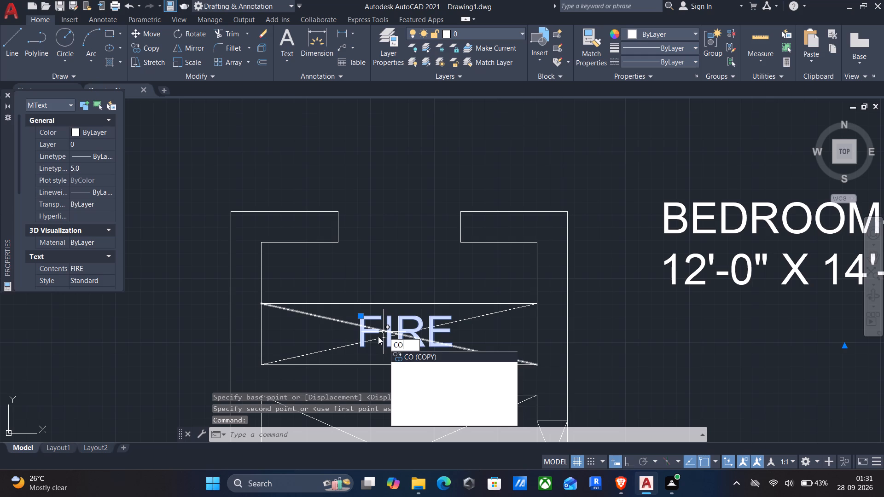
key(Return)
click(361, 308)
middle_drag(361, 357, 364, 181)
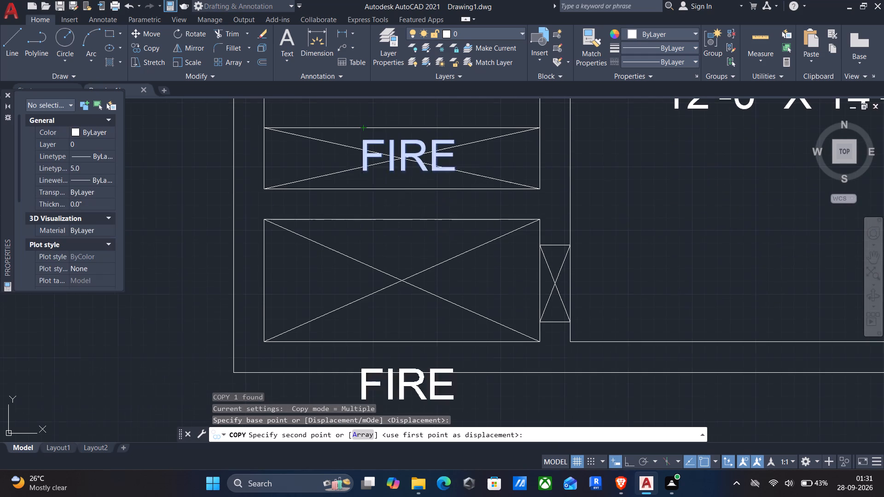
click(360, 258)
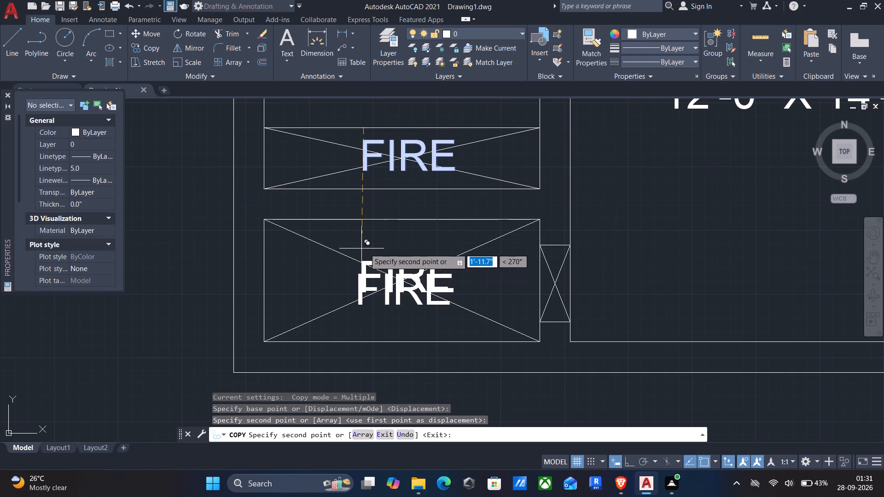
key(Escape)
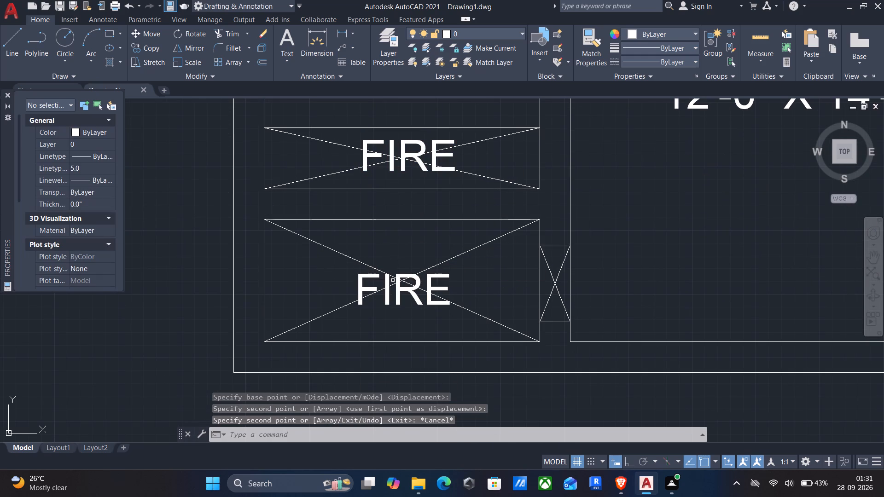
Open the FIRE label in the larger southern crossed shaft for text editing.
double_click(397, 276)
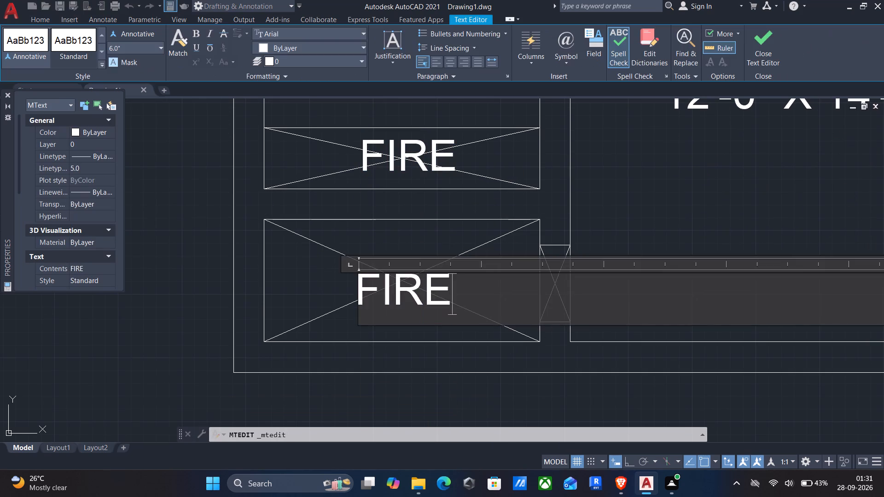
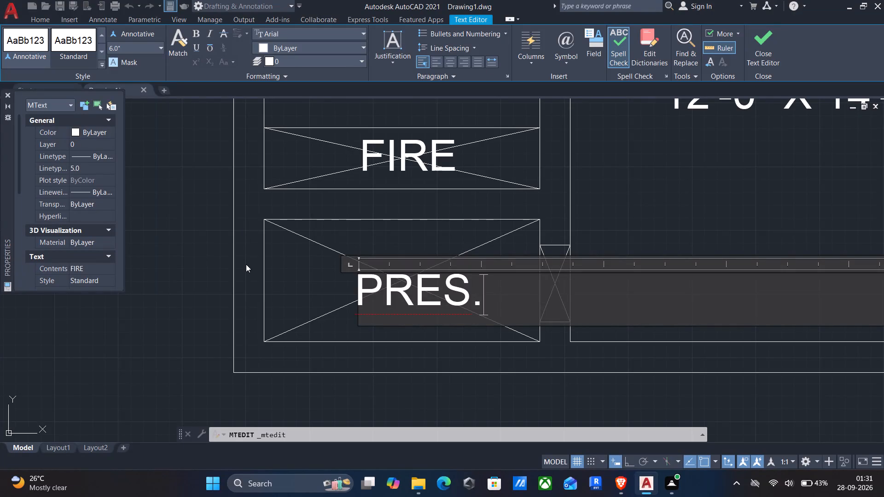
Finish the text edit of the PRES. label in the larger southern crossed shaft.
click(218, 296)
Replace the label in the eastern apartment's northwest balcony with two lines: 5'-0" WIDE and BALCONY.
scroll(315, 267, down, 1)
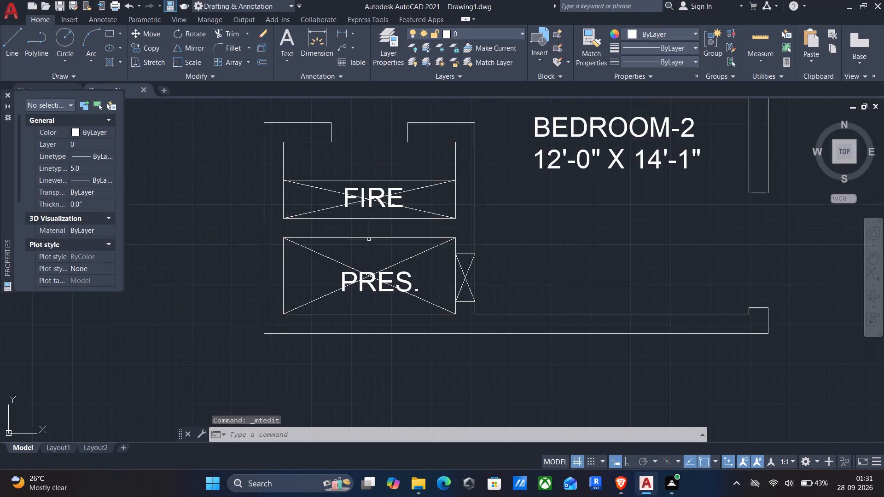
middle_drag(432, 234, 377, 319)
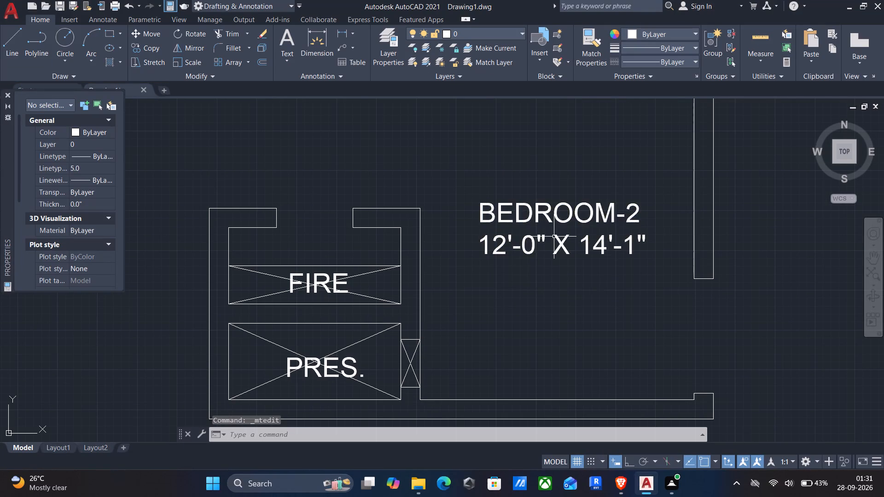
middle_drag(560, 239, 540, 243)
middle_drag(492, 246, 439, 269)
scroll(436, 269, down, 2)
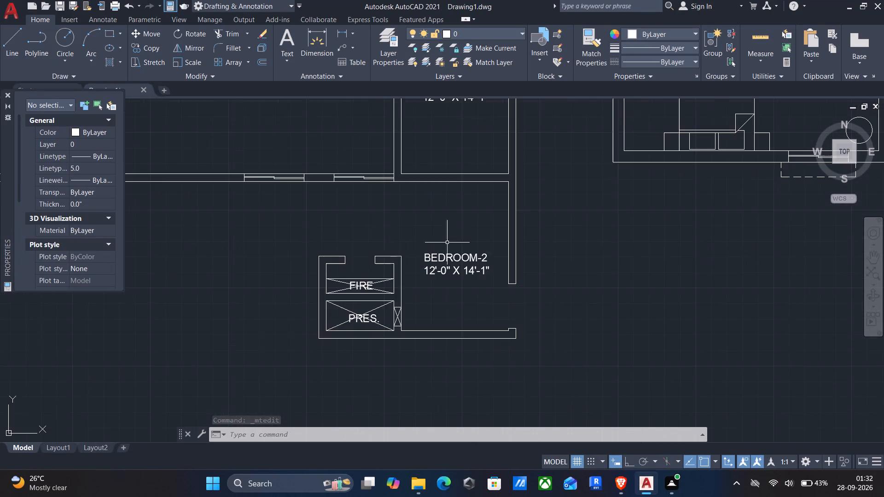
middle_drag(489, 228, 401, 302)
scroll(402, 301, down, 1)
middle_drag(578, 221, 422, 421)
scroll(424, 420, down, 1)
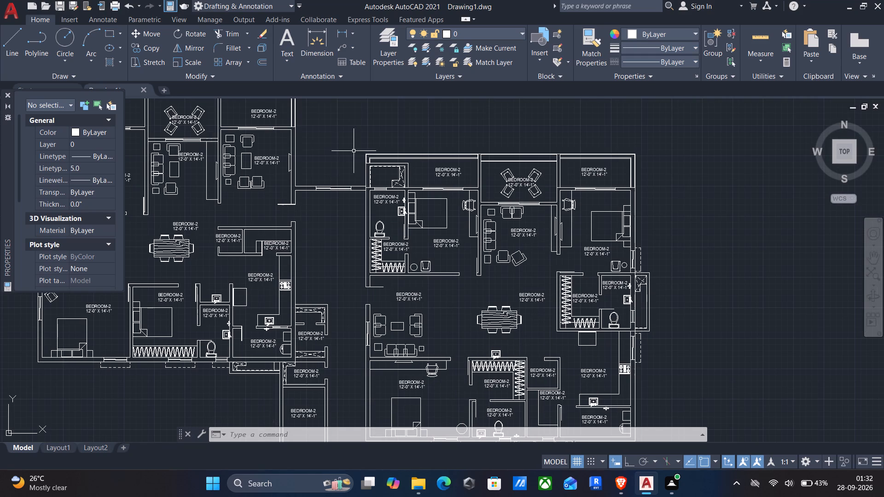
scroll(441, 168, up, 2)
double_click(441, 169)
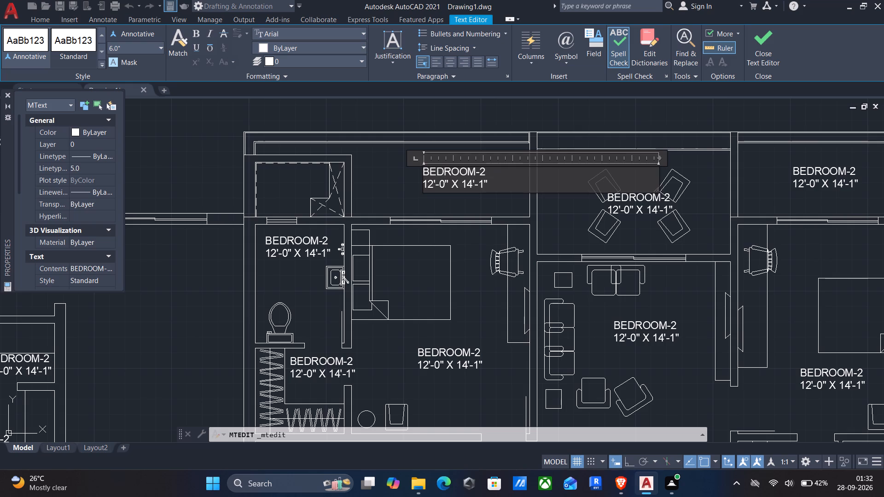
drag(505, 183, 388, 154)
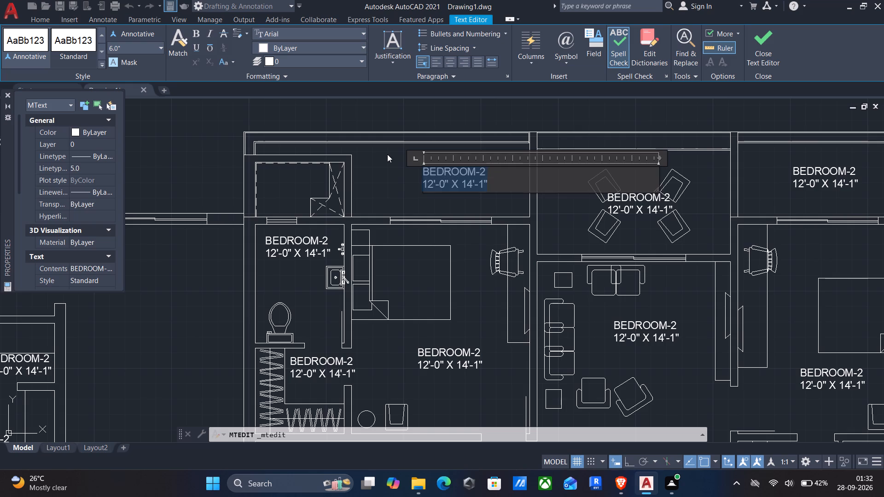
text(5'-0")
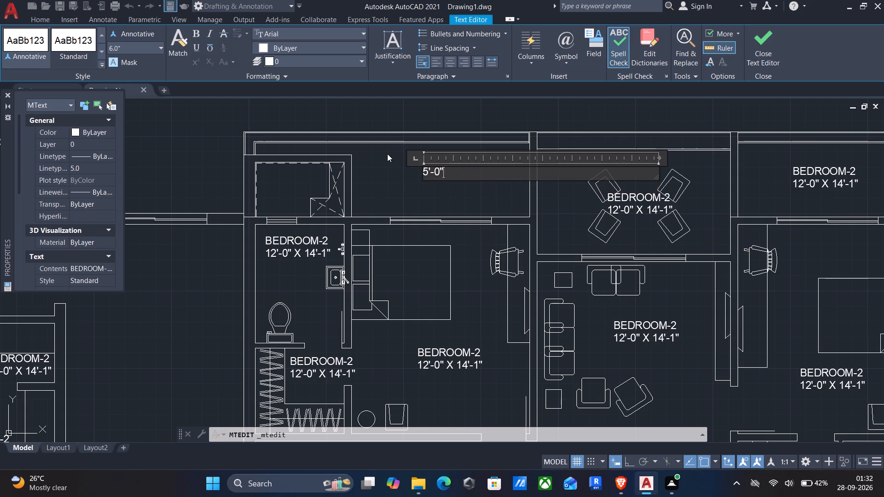
key(space)
text(WIDE)
key(space)
key(Return)
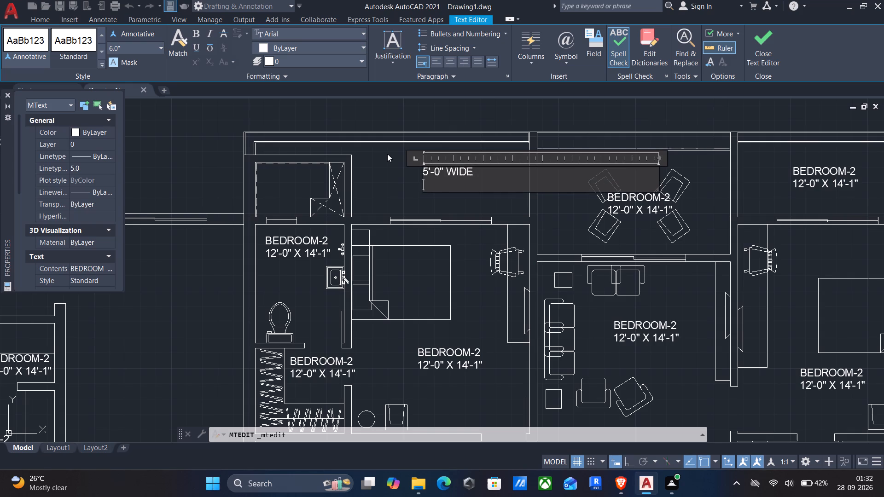
text(BALC)
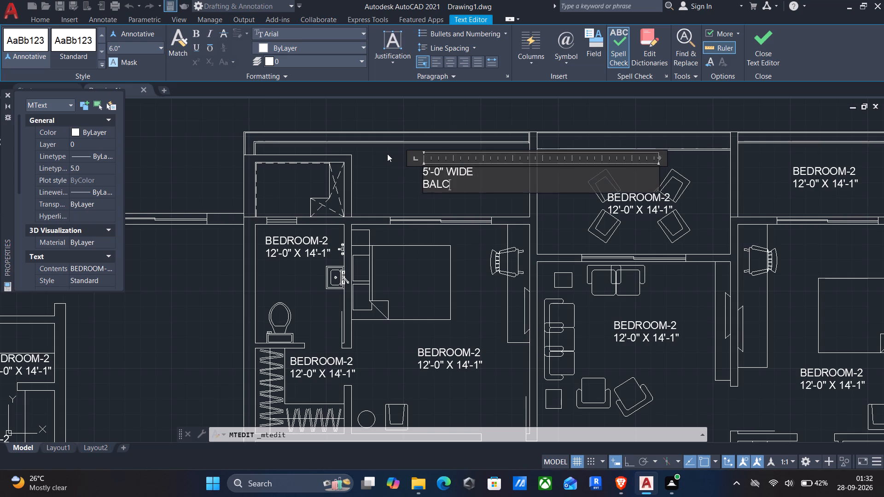
text(ONY)
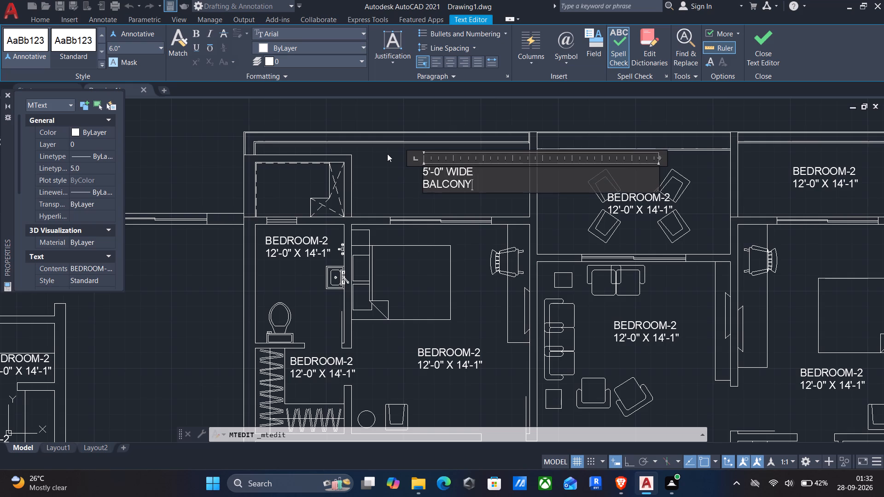
click(379, 162)
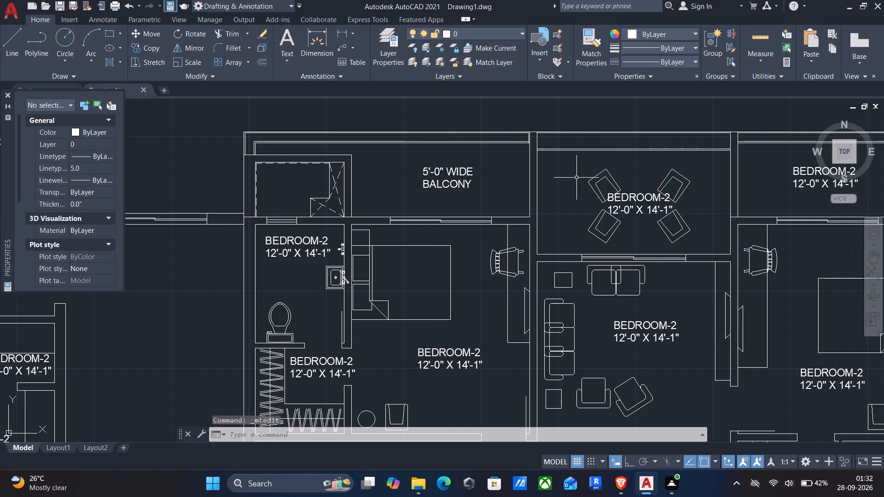
Replace the label among the four chairs in the eastern apartment's northern sit-out with 7'-6" WIDE over SIT-OUT.
double_click(629, 195)
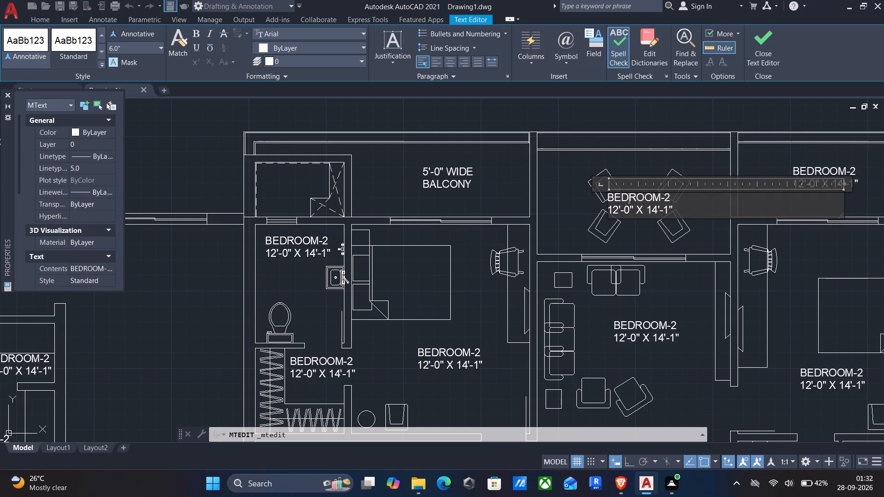
drag(689, 215, 535, 191)
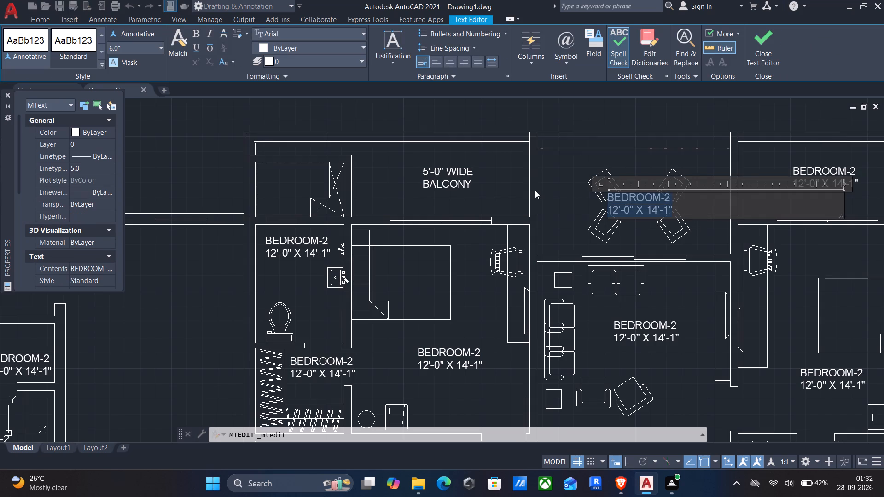
text(7'-6" I)
key(BackSpace)
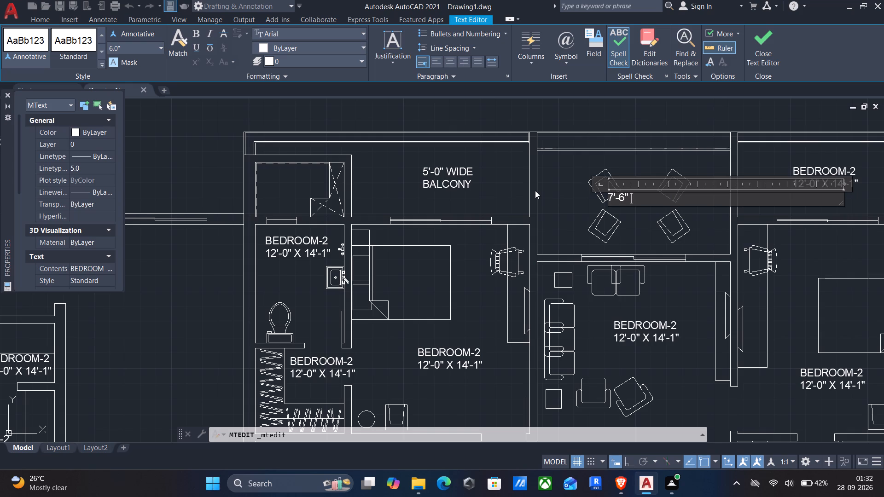
text(WIDE)
key(space)
key(Return)
text(SIT-OUT)
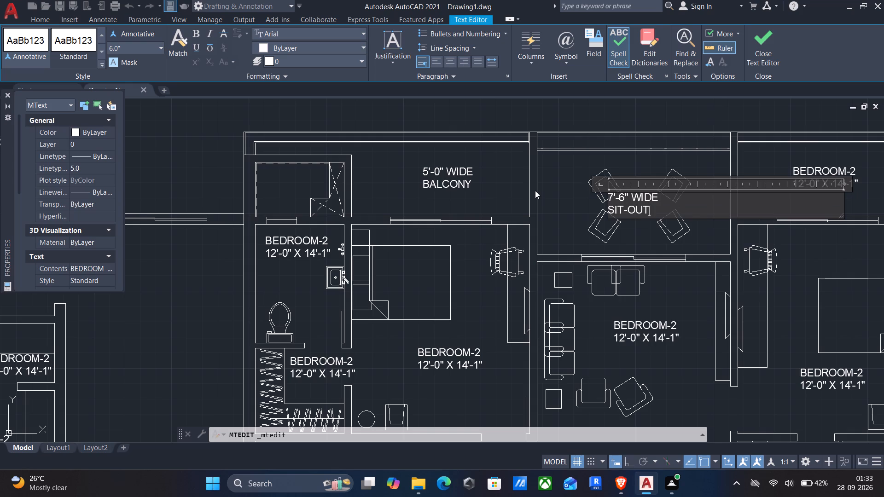
click(506, 162)
Delete the BEDROOM-2 label in the eastern apartment's northeast balcony.
middle_drag(773, 207, 589, 217)
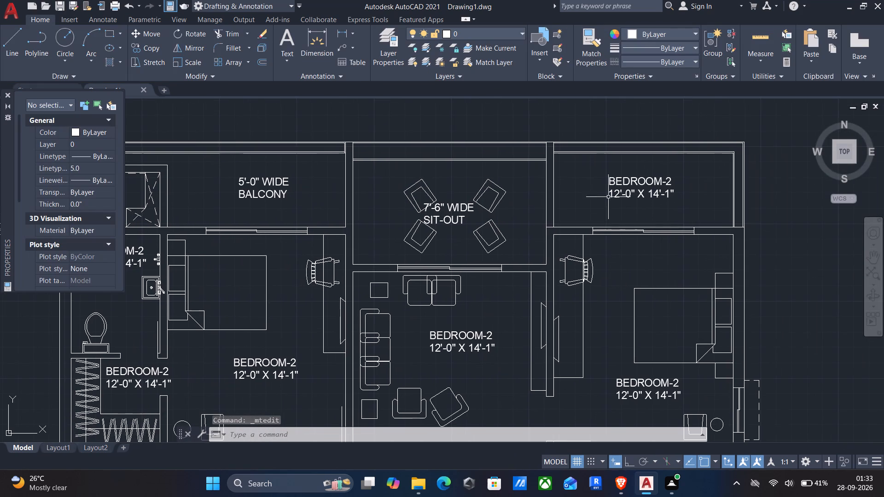
click(612, 186)
key(Delete)
Copy the 5'-0" WIDE BALCONY label from the northwest balcony into the middle of the northeast balcony, ending the copying.
middle_drag(580, 214, 606, 216)
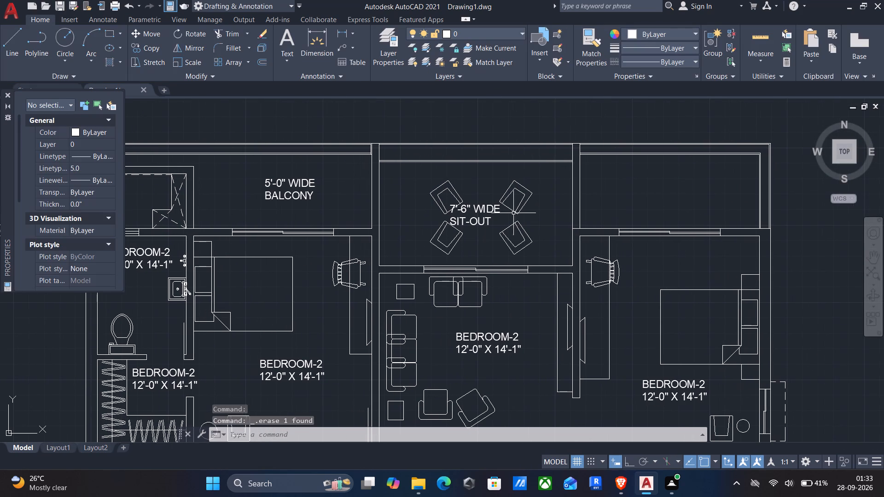
click(309, 185)
text(CO)
key(Return)
click(261, 207)
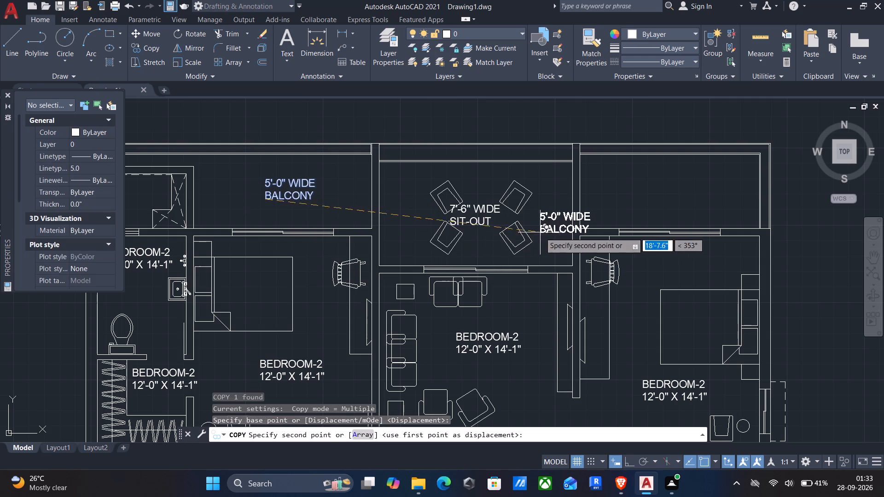
click(638, 194)
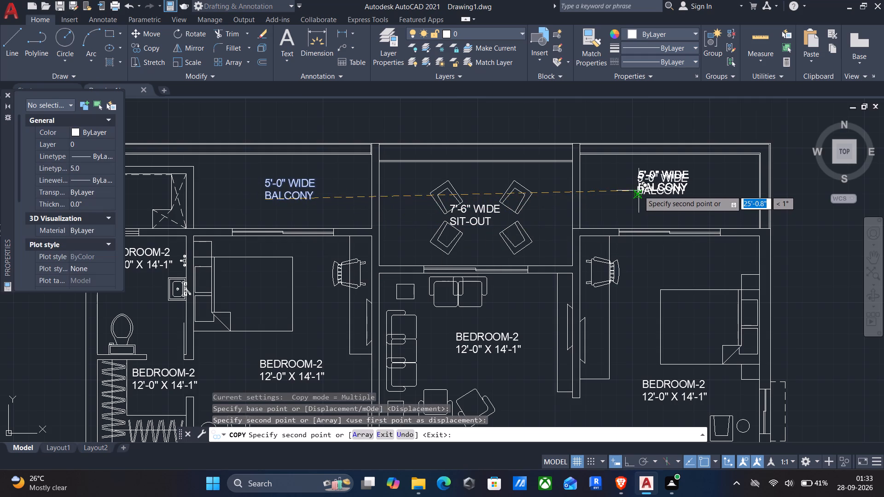
key(Escape)
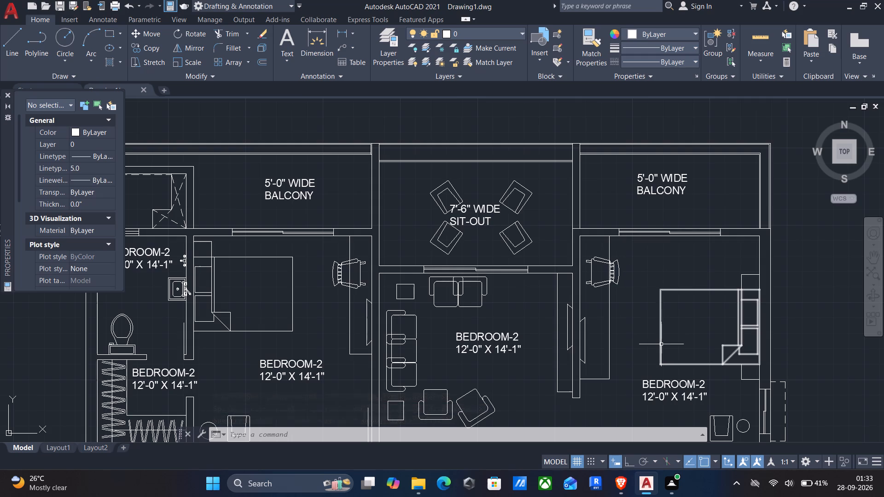
Change the label of the bedroom south of the northeast balcony to BEDROOM-3 with the size 12'-1" X 14'-1".
middle_drag(669, 375, 607, 347)
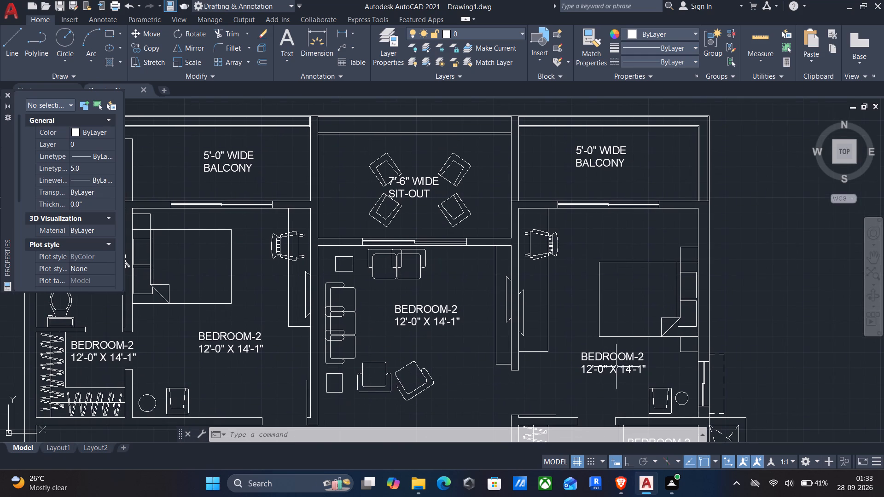
double_click(603, 356)
click(676, 356)
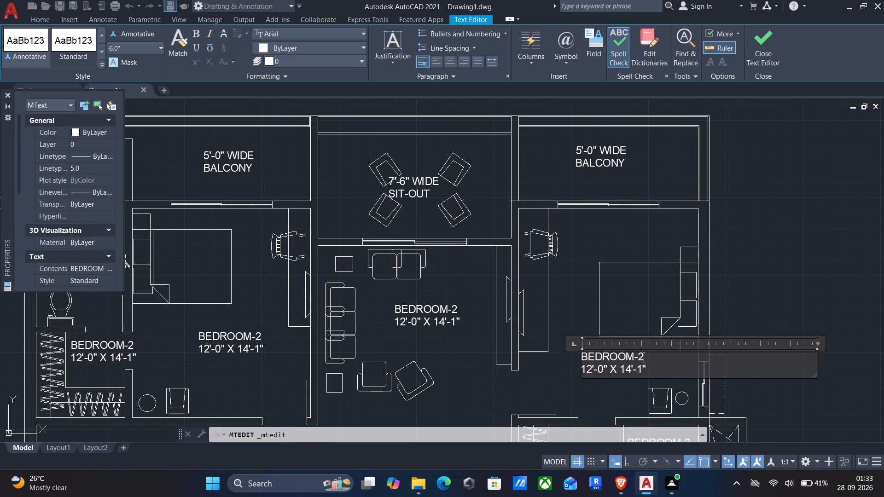
key(BackSpace)
key(3)
scroll(589, 376, up, 2)
click(617, 363)
key(BackSpace)
key(1)
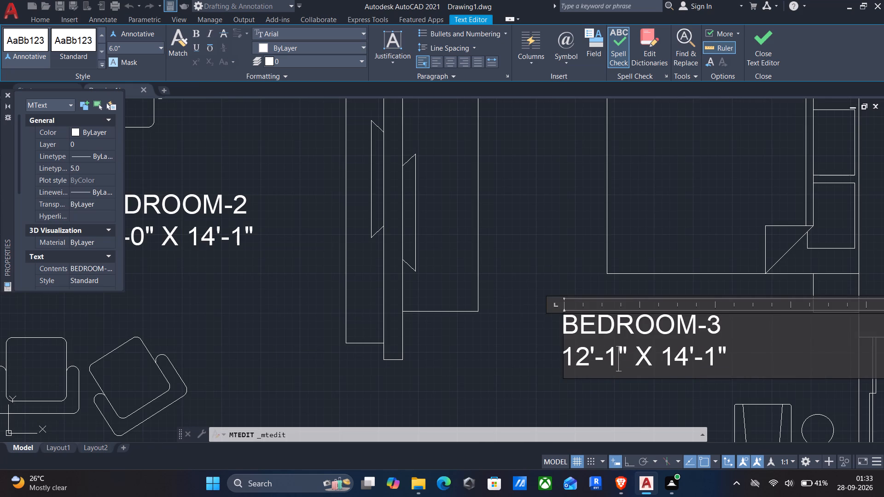
click(532, 373)
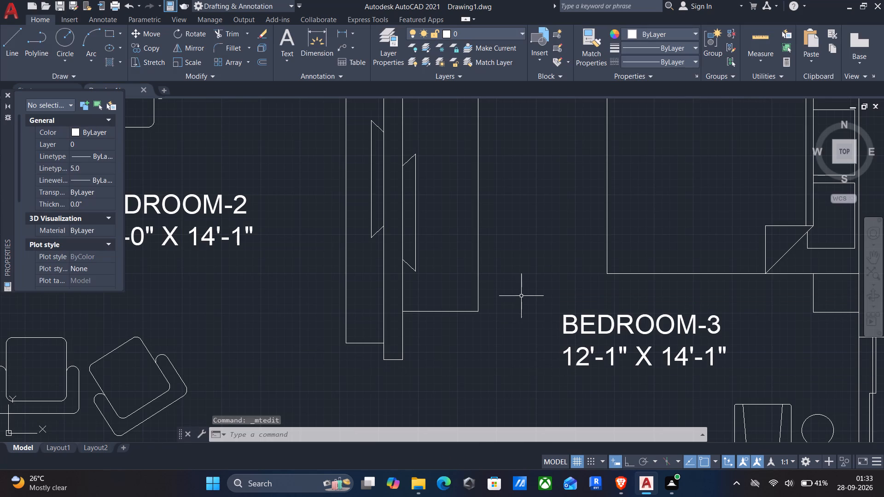
Replace the name in the label of the sofa room south of the sit-out with LIVING, on its own line above the size.
scroll(523, 293, down, 1)
middle_drag(471, 295, 622, 212)
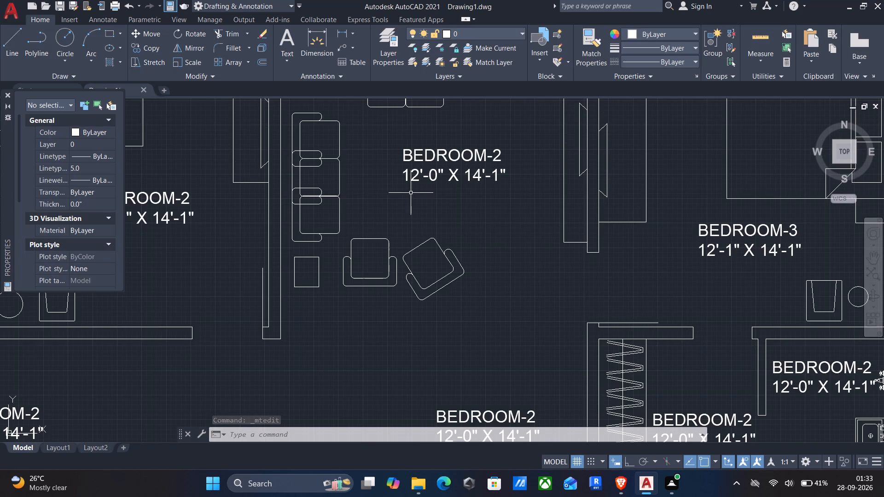
scroll(402, 192, down, 2)
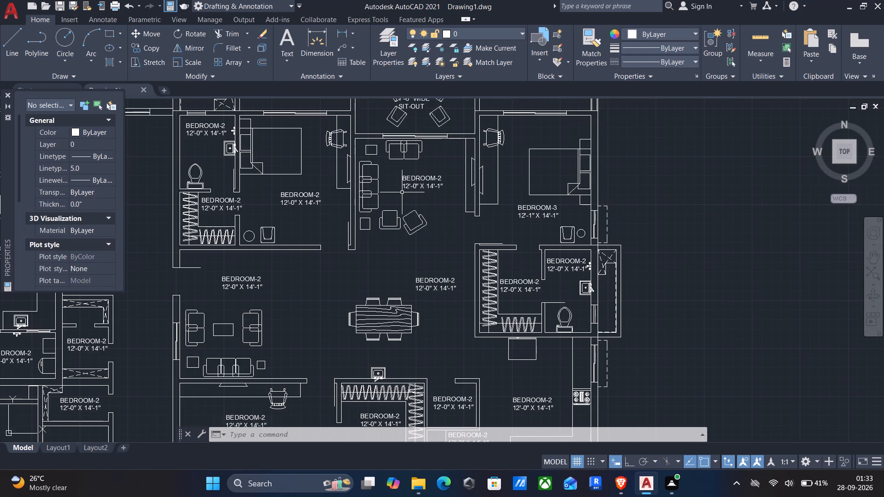
double_click(421, 178)
scroll(448, 181, up, 1)
drag(444, 179, 316, 168)
text(LIVIN)
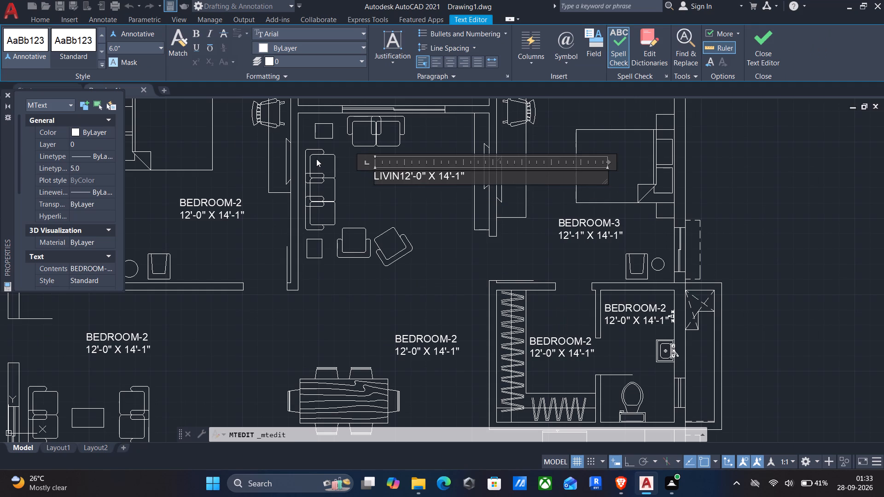
key(g)
key(Down)
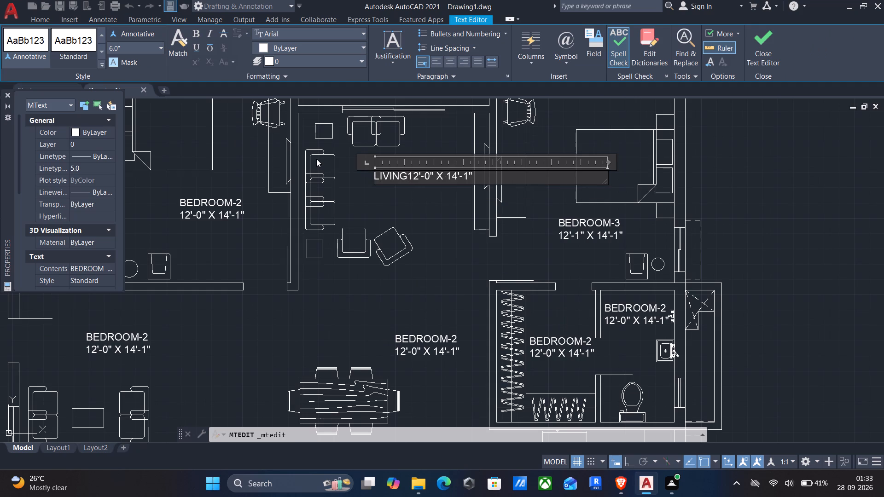
key(Return)
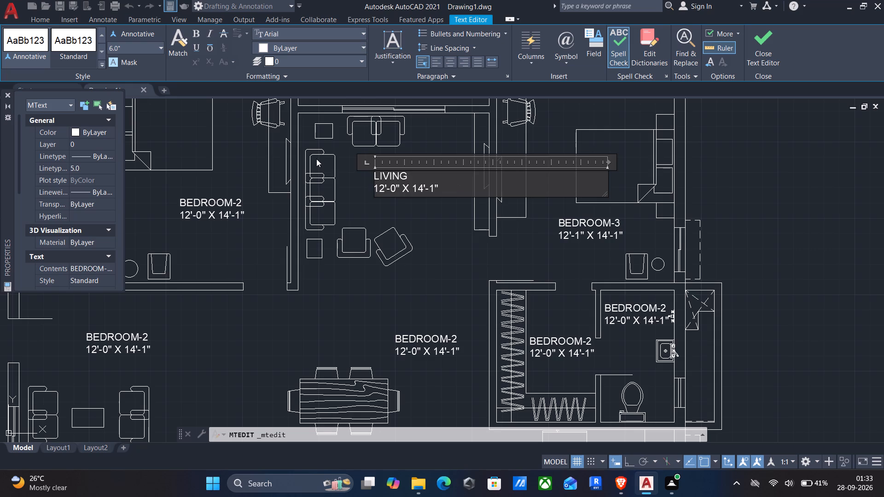
Set the size in the LIVING label to 13'-0" X 12'-0" and finish editing it.
key(Right)
key(Right)
key(BackSpace)
key(3)
key(Right)
key(Right)
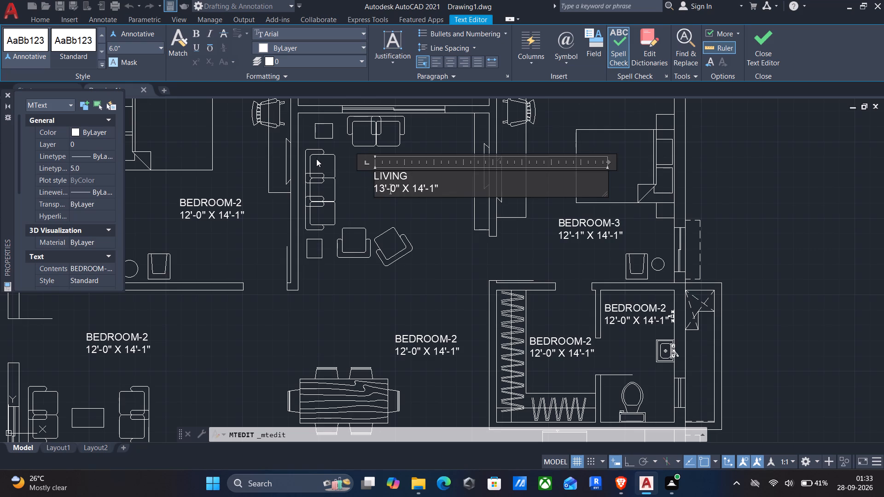
key(Right)
key(Right)
key(Right)
key(Right)
key(Right)
key(Right)
key(Right)
key(BackSpace)
key(2)
key(Right)
key(Right)
key(Right)
key(BackSpace)
key(0)
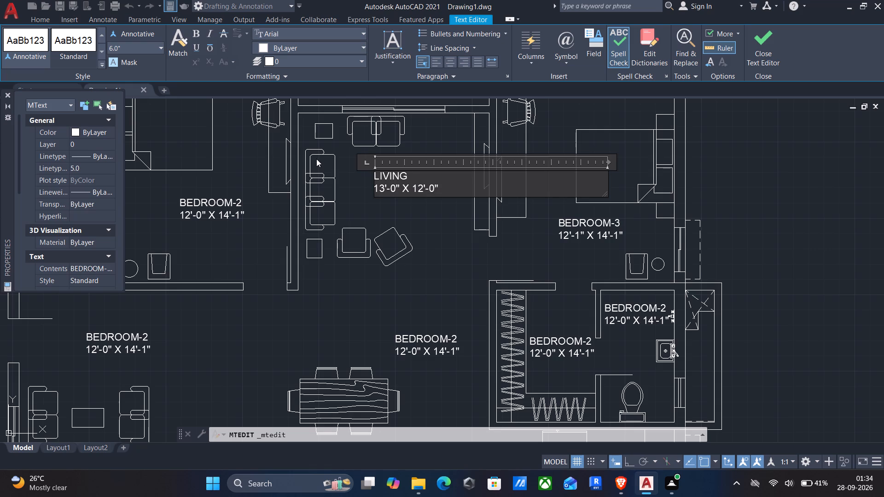
click(334, 303)
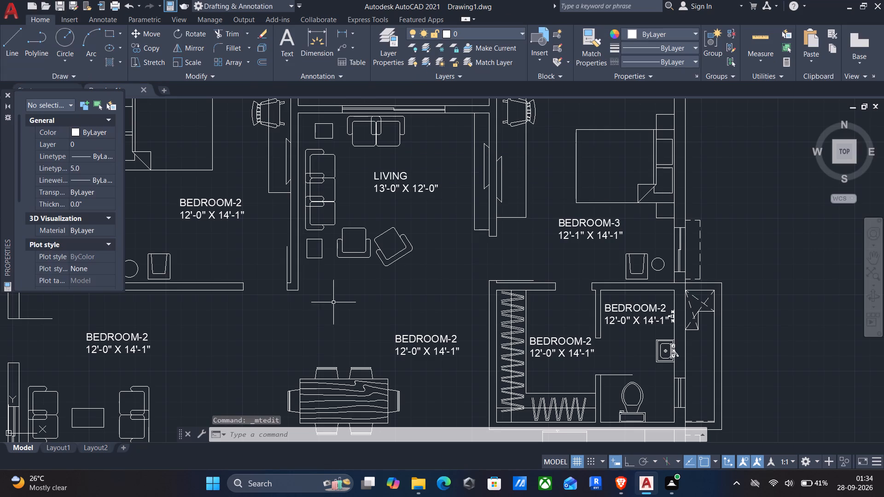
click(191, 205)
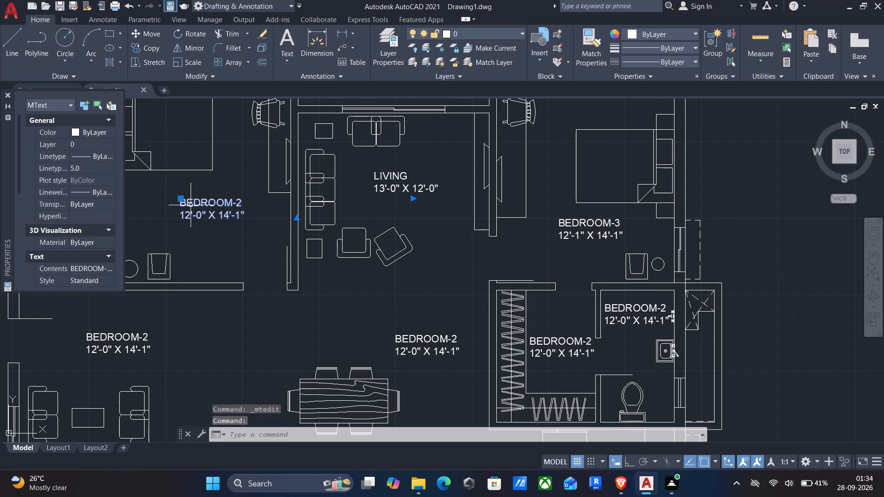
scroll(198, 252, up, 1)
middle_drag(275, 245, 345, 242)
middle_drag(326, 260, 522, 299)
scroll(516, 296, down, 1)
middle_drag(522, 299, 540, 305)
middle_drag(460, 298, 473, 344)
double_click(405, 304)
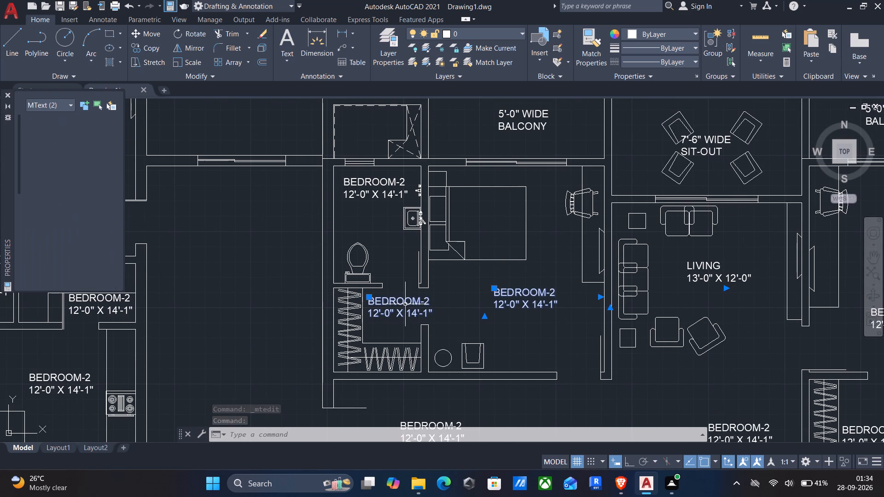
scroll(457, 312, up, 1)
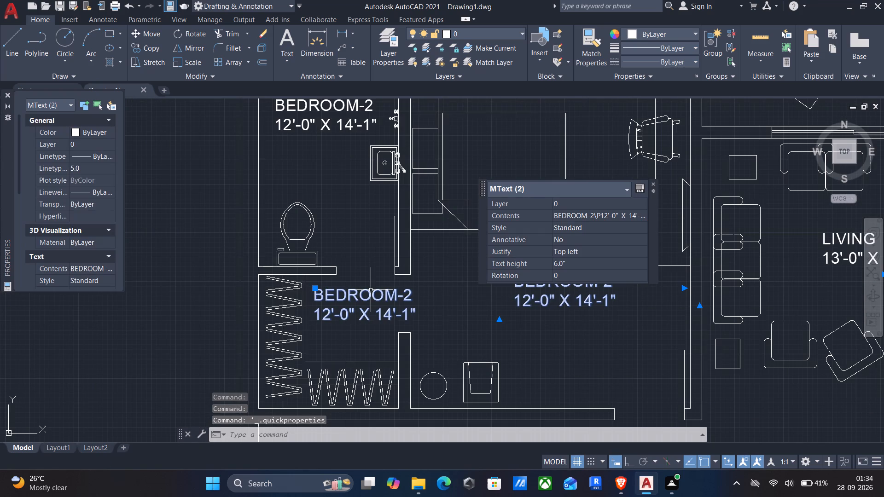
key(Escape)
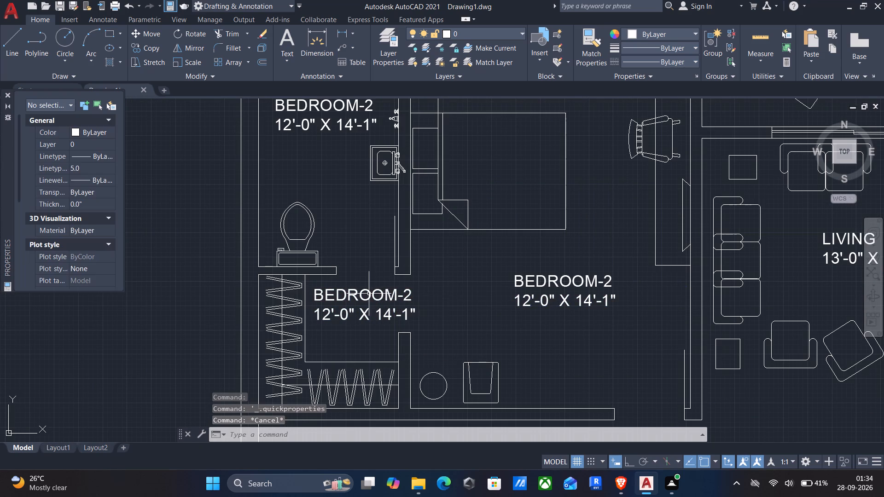
Change the label of the wardrobe room west of the bedroom beside the living room to DRESS with the size 6'-0" X 5'-9".
double_click(368, 295)
drag(428, 298, 196, 273)
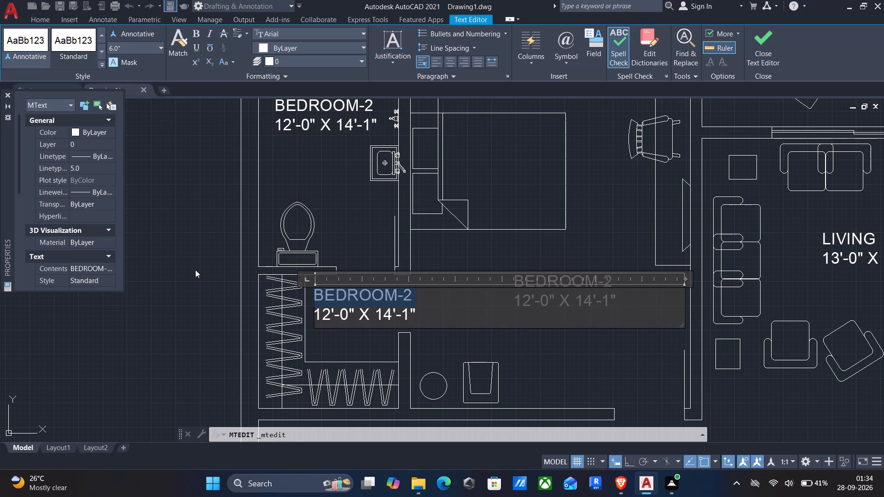
text(DRESS)
key(Return)
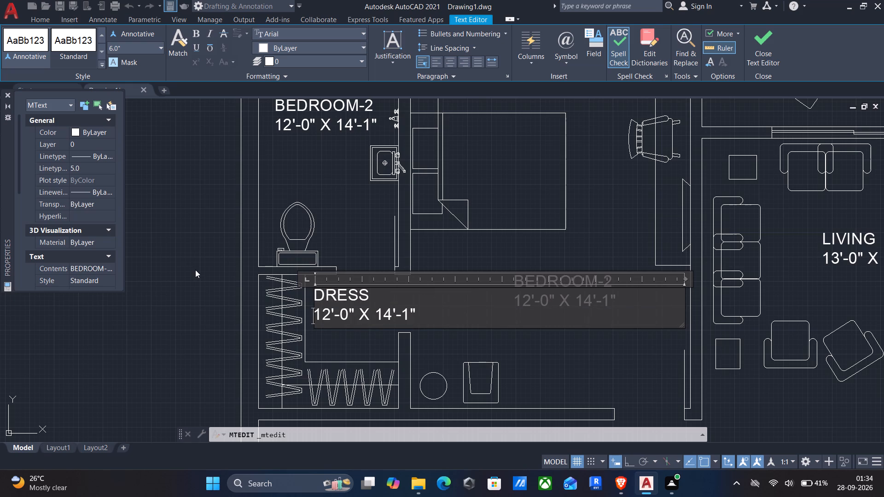
key(Right)
key(Right)
key(BackSpace)
key(BackSpace)
key(6)
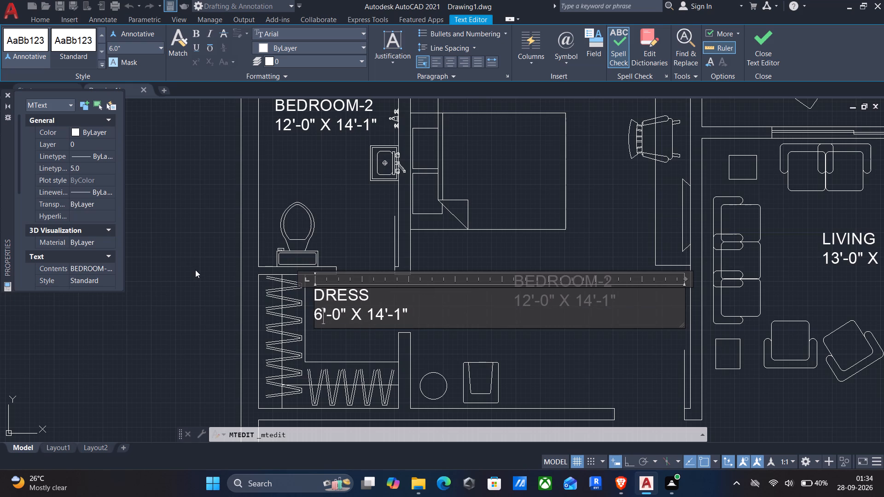
key(Right)
key(Right)
key(Right)
key(Right)
key(Right)
key(Right)
key(Right)
key(Right)
key(Right)
key(Right)
key(Right)
key(Right)
key(Left)
key(Left)
key(Left)
key(BackSpace)
key(BackSpace)
key(5)
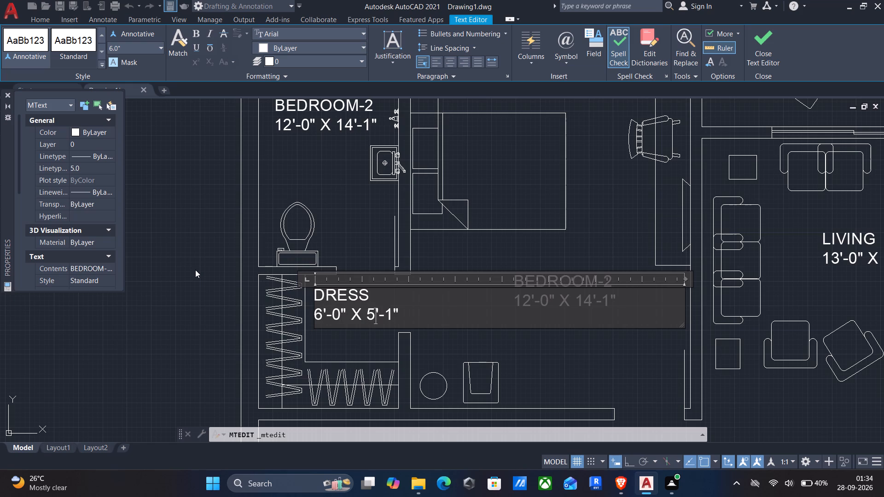
key(Right)
key(Right)
key(Right)
key(BackSpace)
key(9)
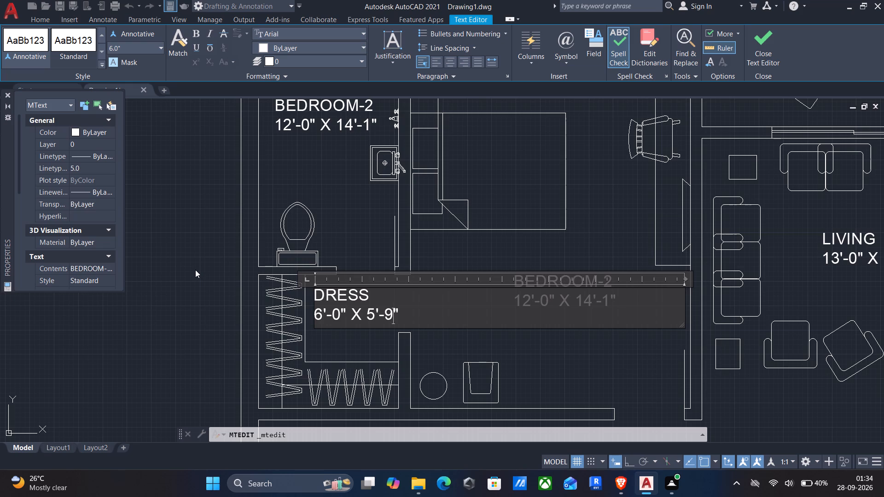
click(195, 270)
Change the label of the bathroom north of the DRESS room to TOILET with the size 6'-0" X 8'-0".
middle_drag(261, 252, 259, 366)
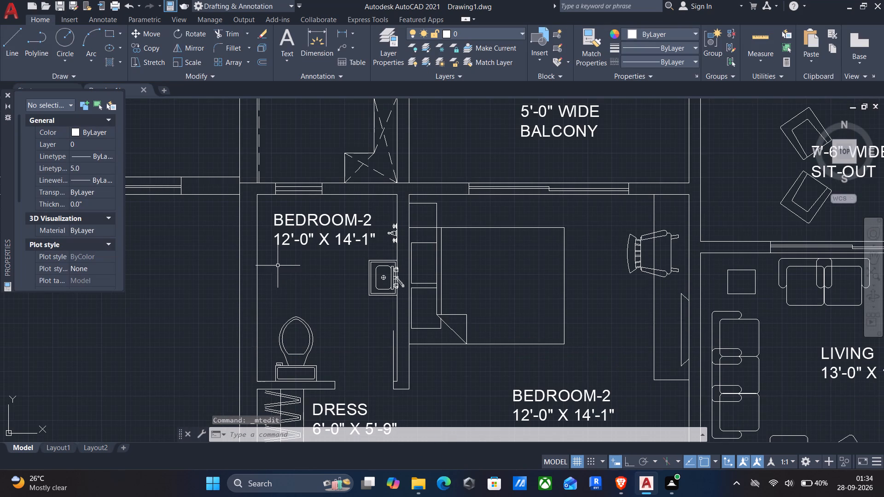
double_click(304, 223)
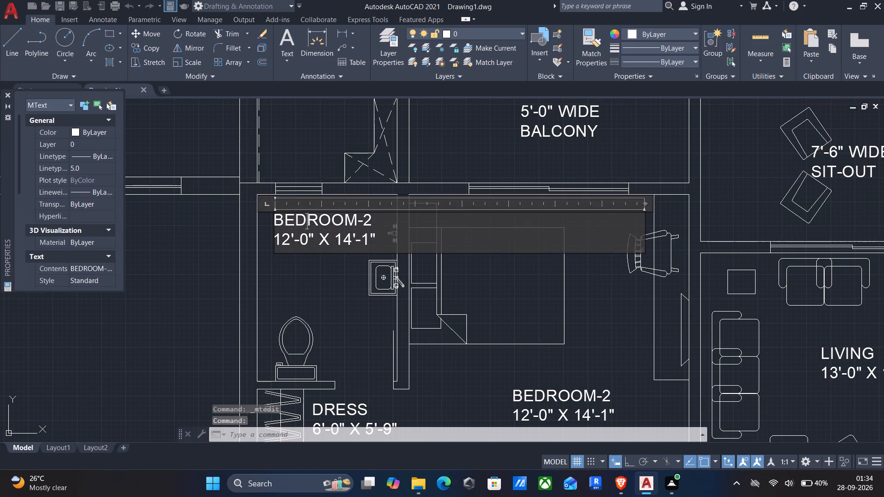
drag(381, 219, 238, 202)
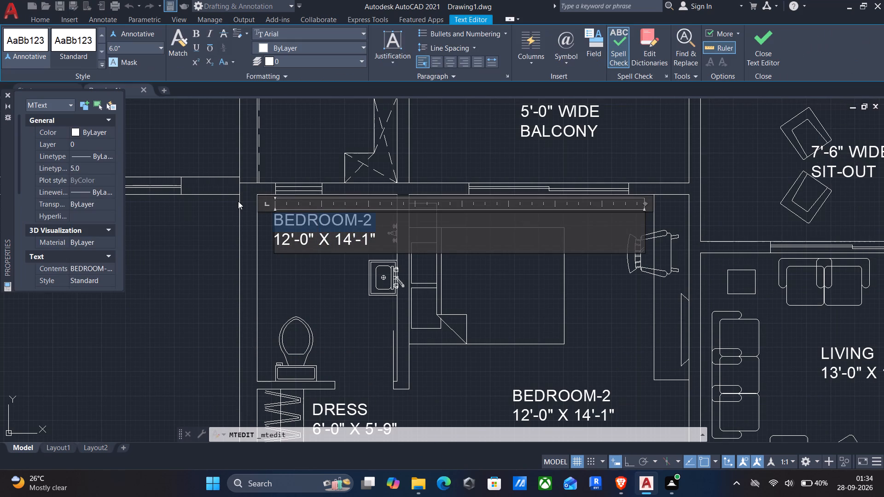
text(TOILET)
key(Return)
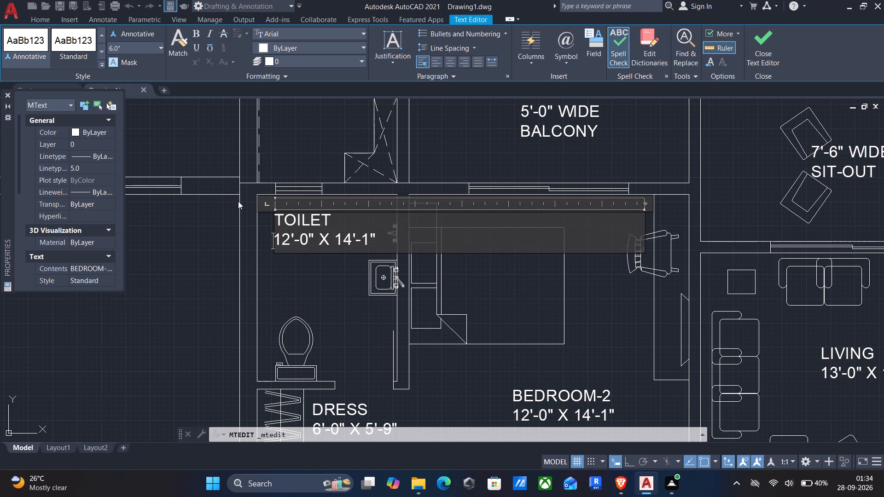
key(Right)
key(Right)
key(BackSpace)
key(BackSpace)
key(6)
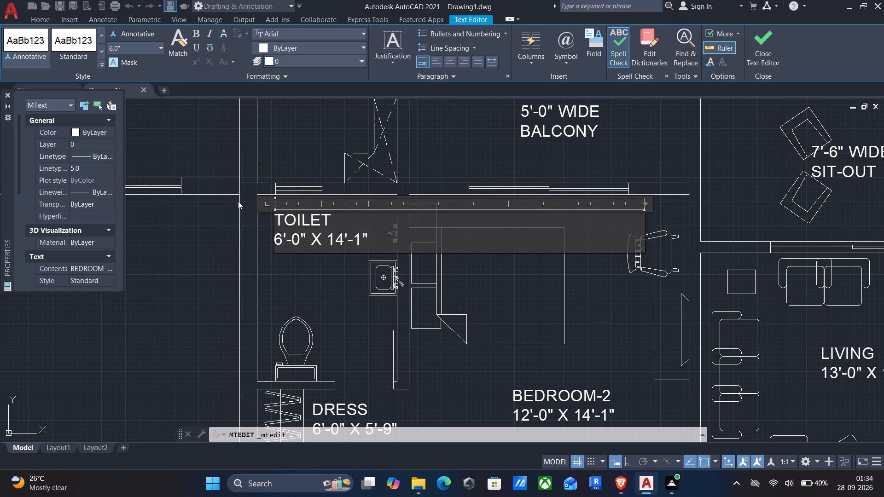
key(Right)
key(Right)
key(Right)
key(Right)
key(Right)
key(Right)
key(Right)
key(Right)
key(Right)
key(BackSpace)
key(BackSpace)
key(8)
key(Right)
key(Right)
key(Right)
key(BackSpace)
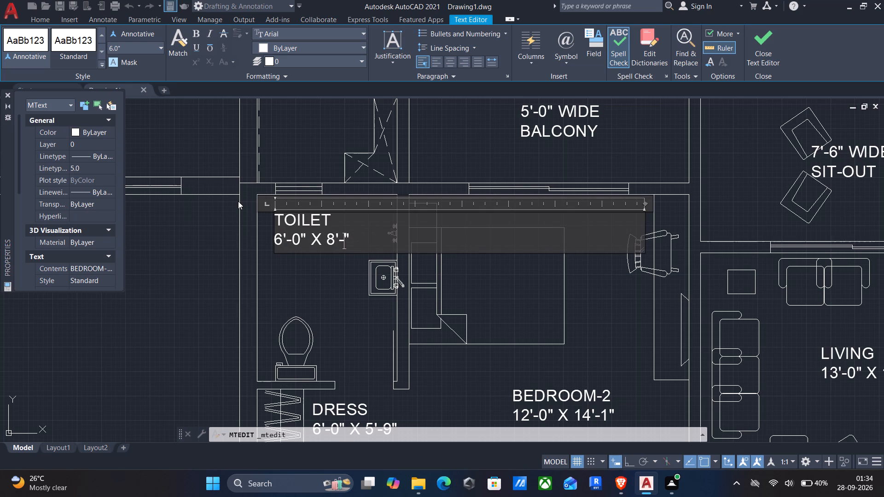
key(0)
click(205, 255)
Replace the name in the label of the sofa room south of DRESS with DRAWING, on its own line above the size.
scroll(205, 255, down, 2)
middle_drag(256, 310, 318, 133)
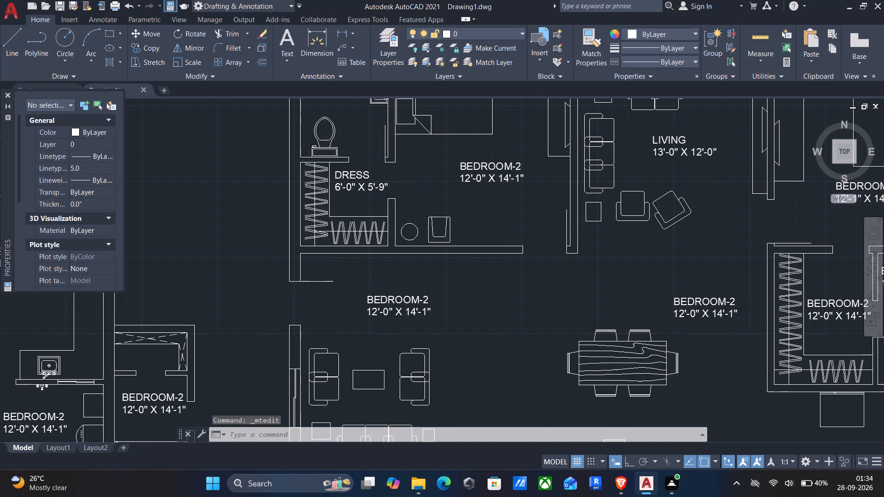
middle_drag(441, 188, 406, 127)
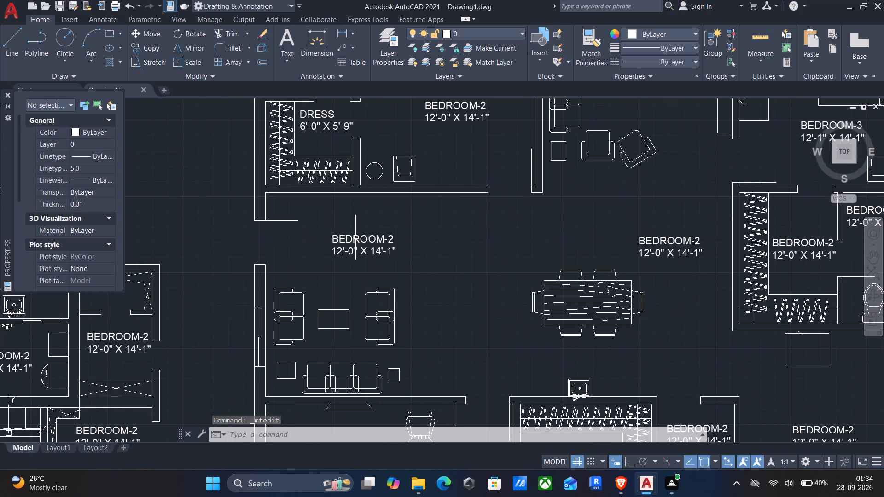
double_click(355, 240)
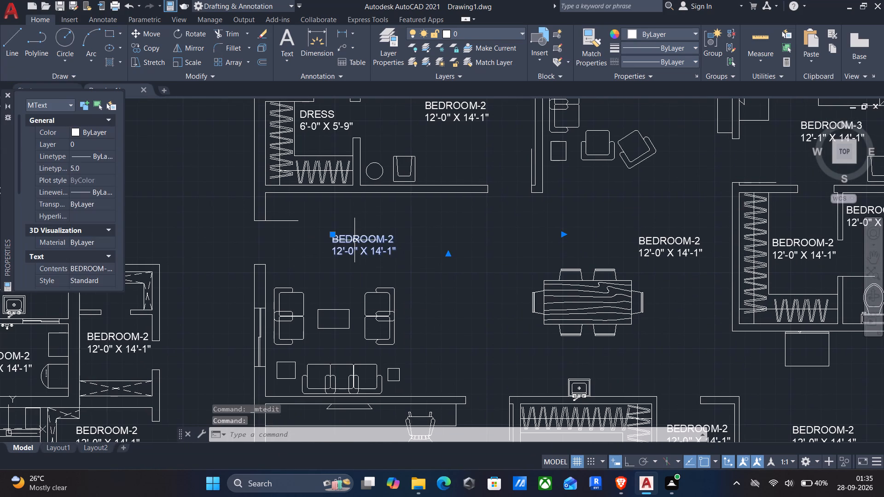
drag(409, 239, 224, 244)
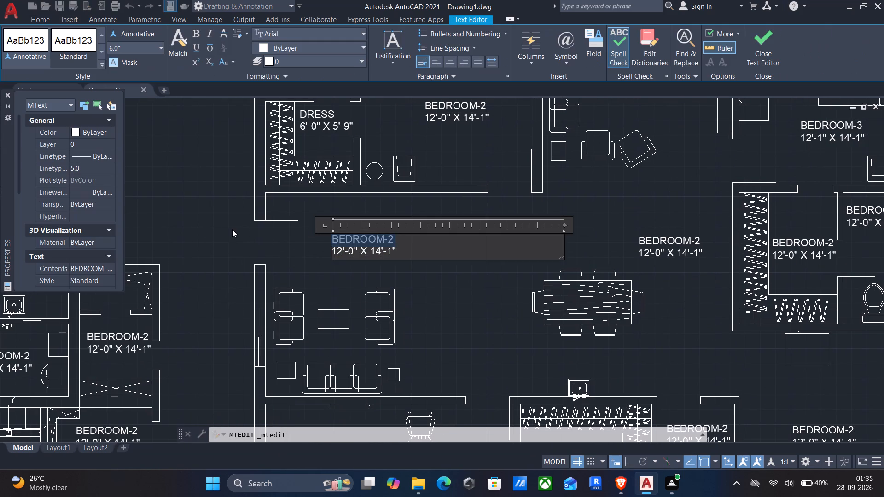
text(DRAWI)
key(g)
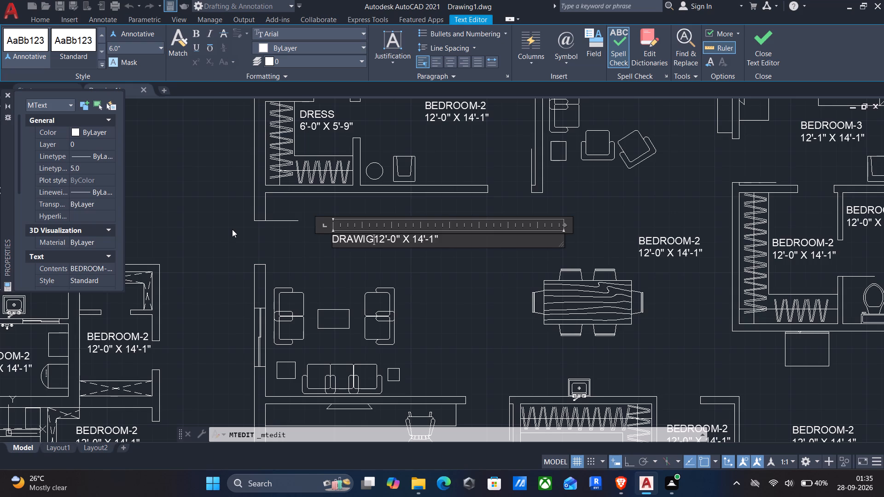
key(Return)
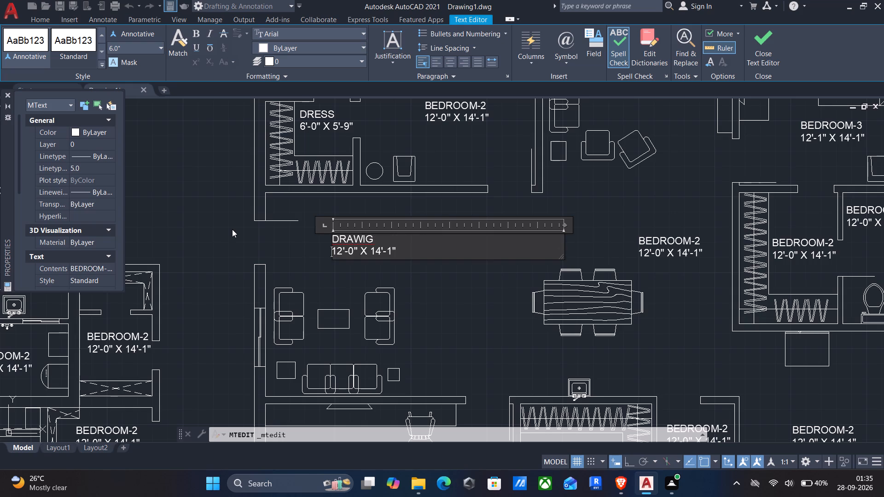
key(Up)
key(Right)
key(Right)
key(Right)
key(Right)
key(Right)
key(n)
Set the size in the DRAWING label to 14'-0" X 14'-0" and finish editing it.
key(Down)
key(Left)
key(Left)
key(Left)
key(Left)
key(Left)
key(Left)
key(Left)
key(Left)
key(Left)
key(Right)
key(BackSpace)
key(4)
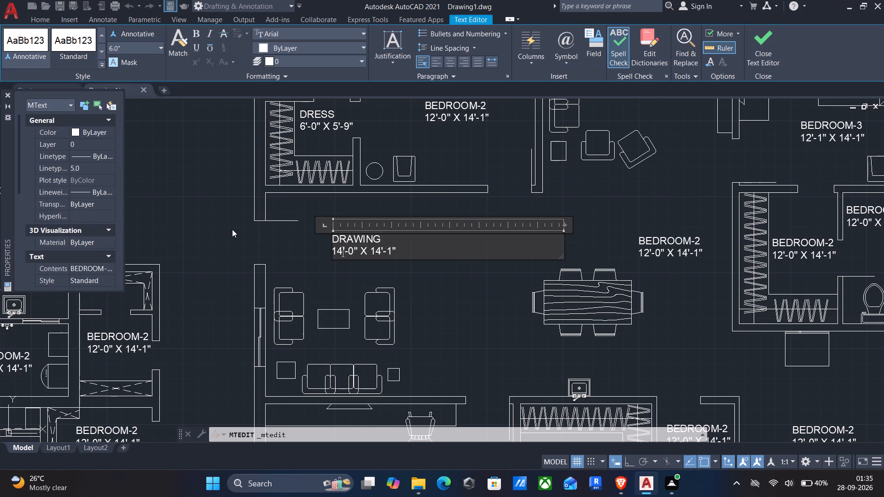
key(Right)
key(Right)
key(Right)
key(Right)
key(Right)
key(Right)
key(Right)
key(Right)
key(Right)
key(Right)
key(Right)
key(Right)
key(BackSpace)
key(0)
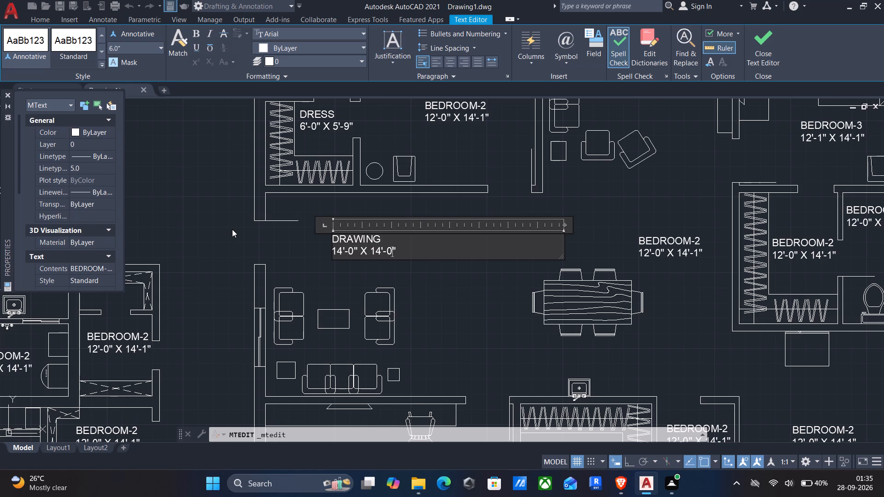
click(232, 229)
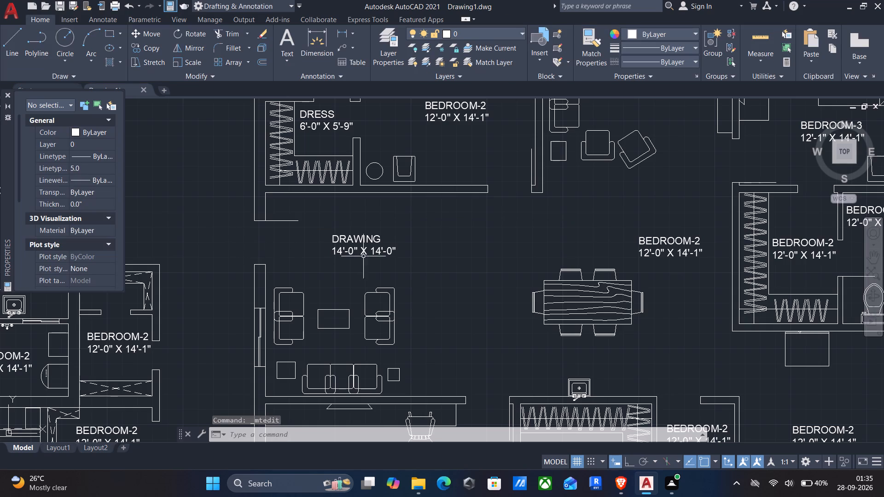
Replace the name in the label beside the dining table with DINING, on its own line above the size.
middle_drag(357, 263, 304, 256)
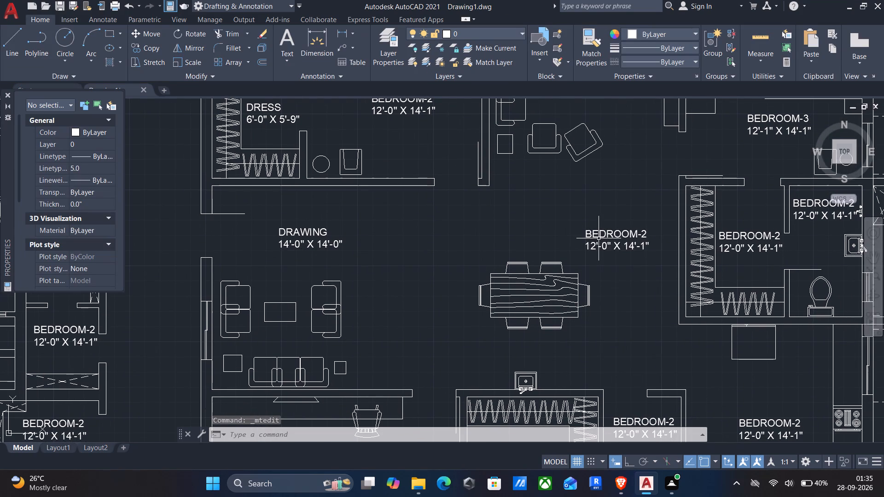
double_click(599, 237)
drag(685, 235, 515, 233)
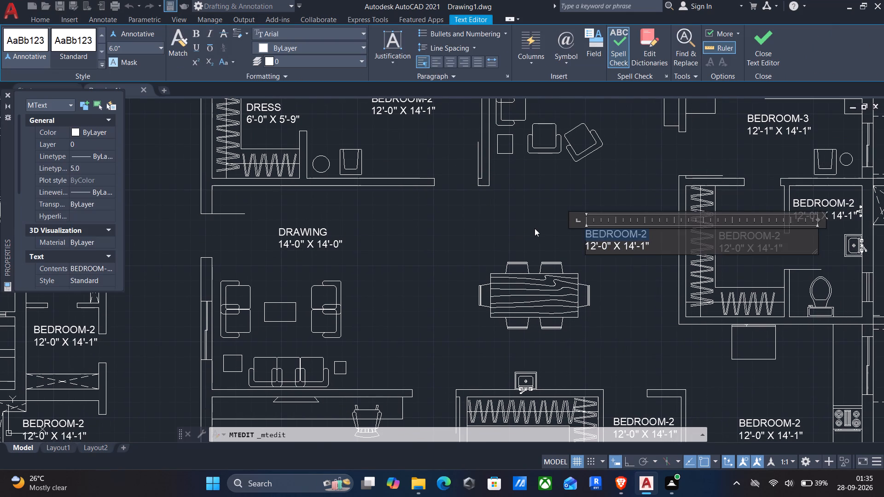
key(d)
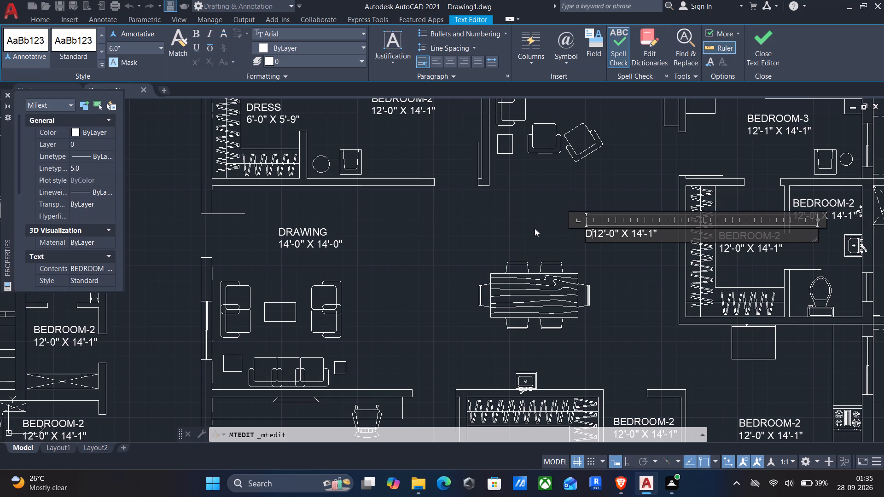
key(i)
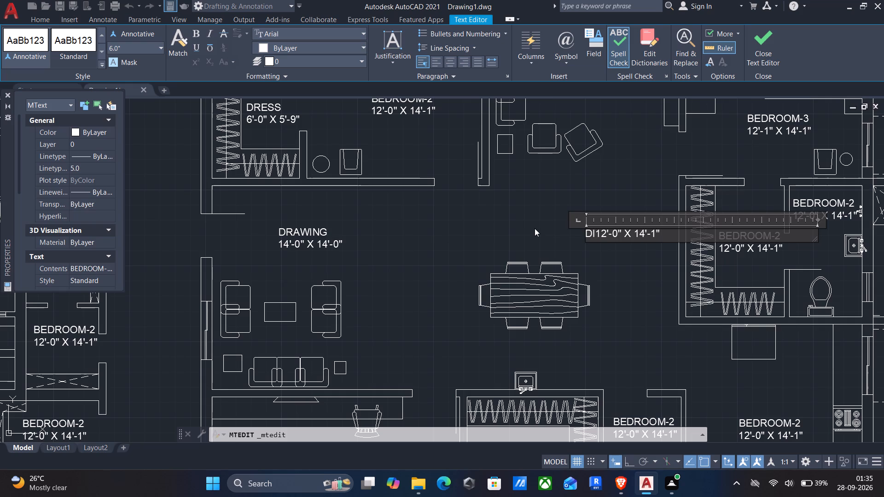
text(NING)
key(Return)
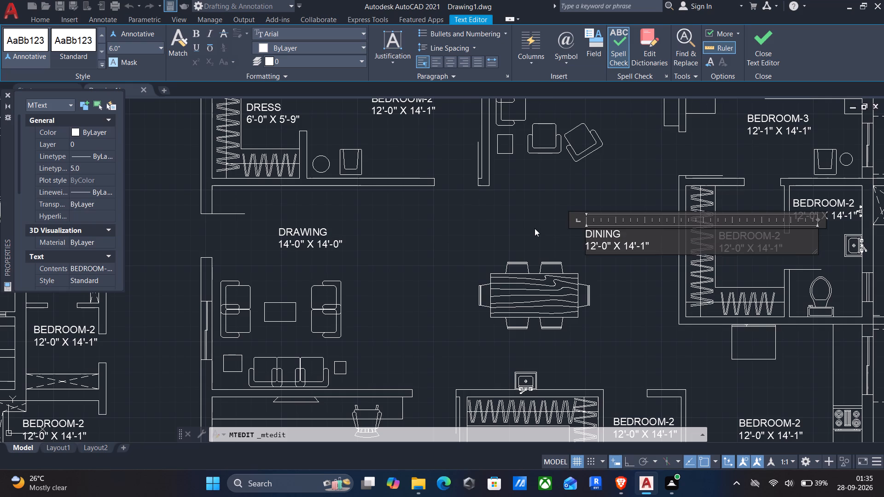
Set the size in the DINING label to 18'-2" X 14'-0" and finish editing it.
key(Right)
key(Right)
key(BackSpace)
key(8)
key(Right)
key(Right)
key(Right)
key(BackSpace)
key(2)
key(Right)
key(Right)
key(Right)
key(Right)
key(Right)
key(Right)
key(Right)
key(Right)
key(Right)
key(BackSpace)
key(0)
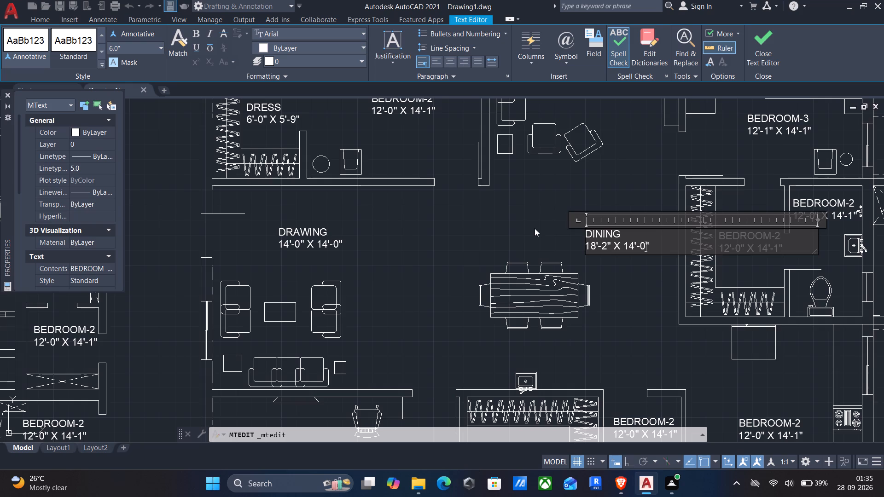
click(392, 281)
Replace the name in the label of the wardrobe room east of DINING with CLOSET, on its own line above the size.
middle_drag(599, 277, 352, 268)
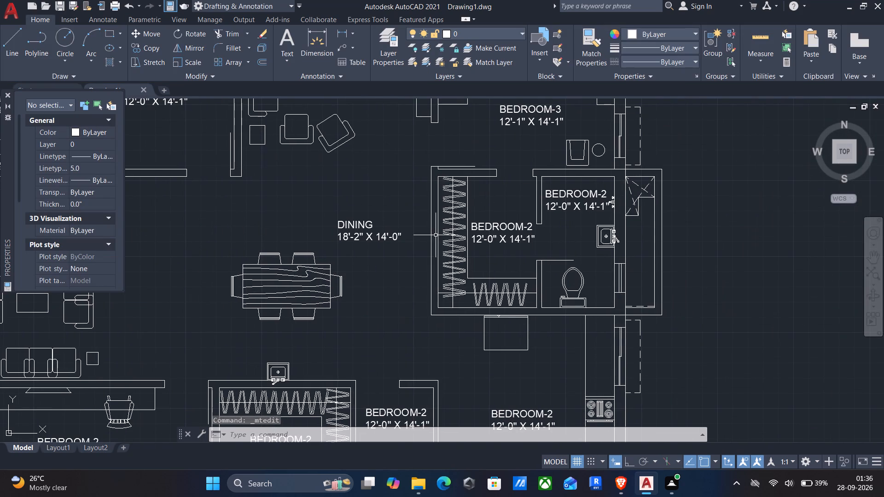
double_click(511, 225)
scroll(531, 230, up, 1)
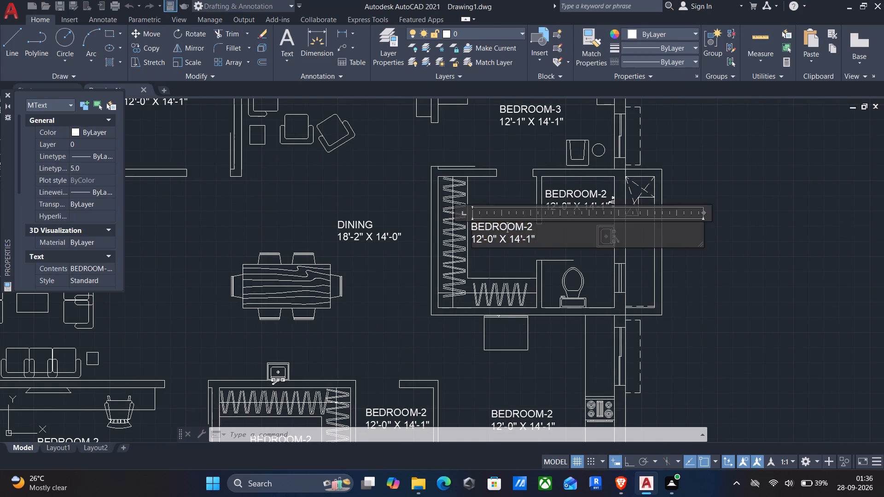
scroll(531, 230, up, 1)
drag(548, 220, 236, 206)
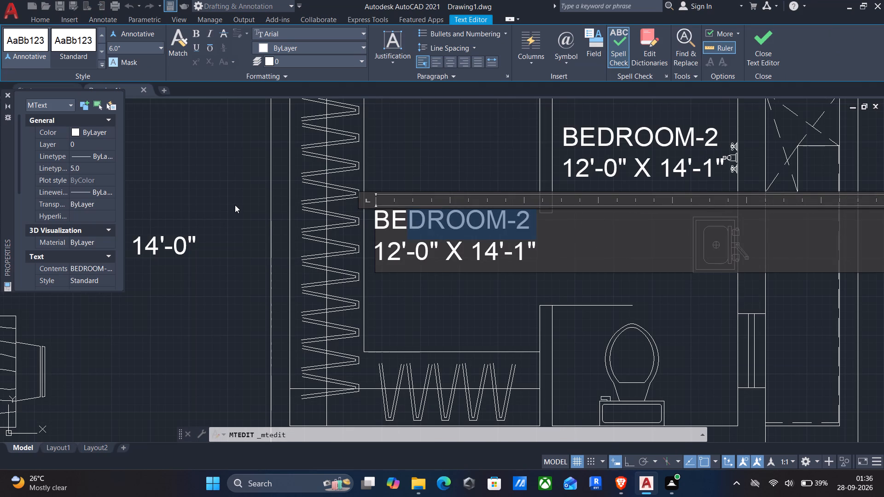
text(CLOSE)
key(t)
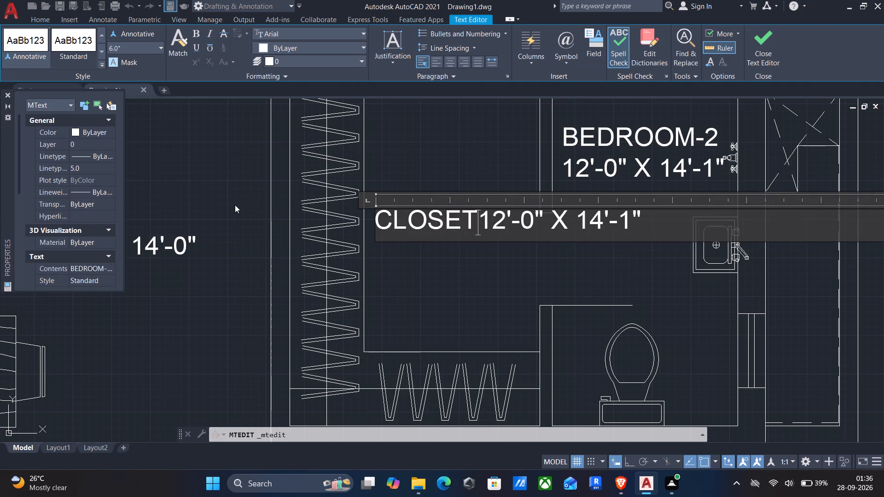
key(Return)
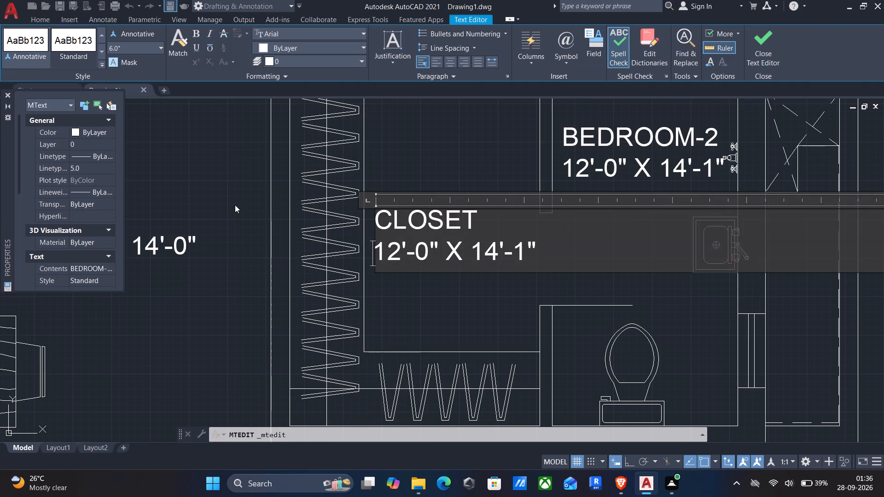
Set the size in the CLOSET label to 6'-9" X 9'-0" and finish editing it.
key(Right)
key(Right)
key(BackSpace)
key(BackSpace)
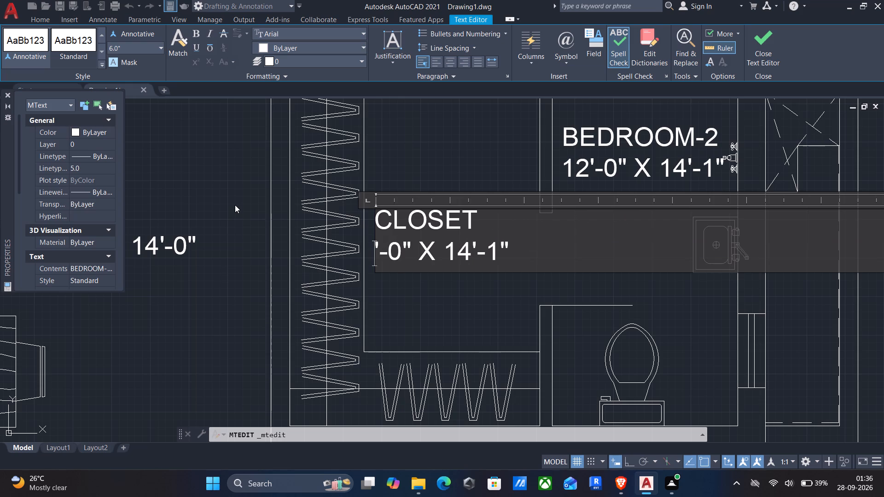
key(6)
key(Right)
key(Right)
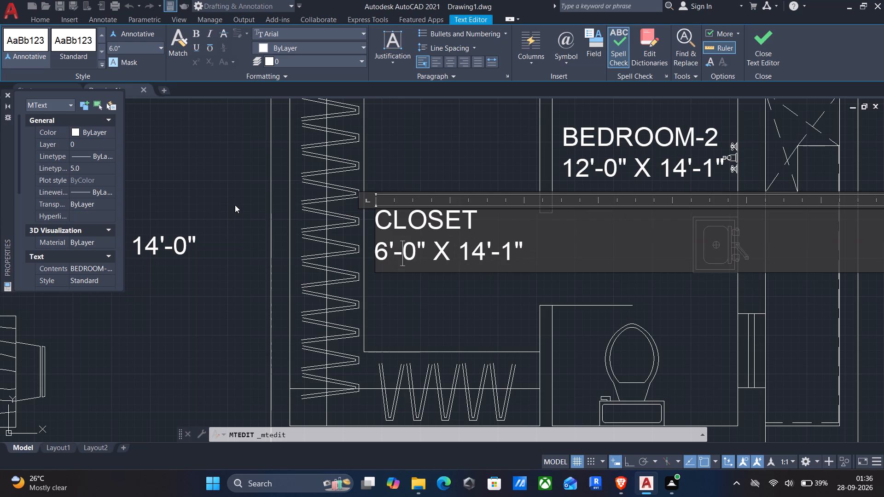
key(Right)
key(BackSpace)
key(9)
key(Right)
key(Right)
key(Right)
key(Right)
key(Right)
key(Right)
key(BackSpace)
key(BackSpace)
key(9)
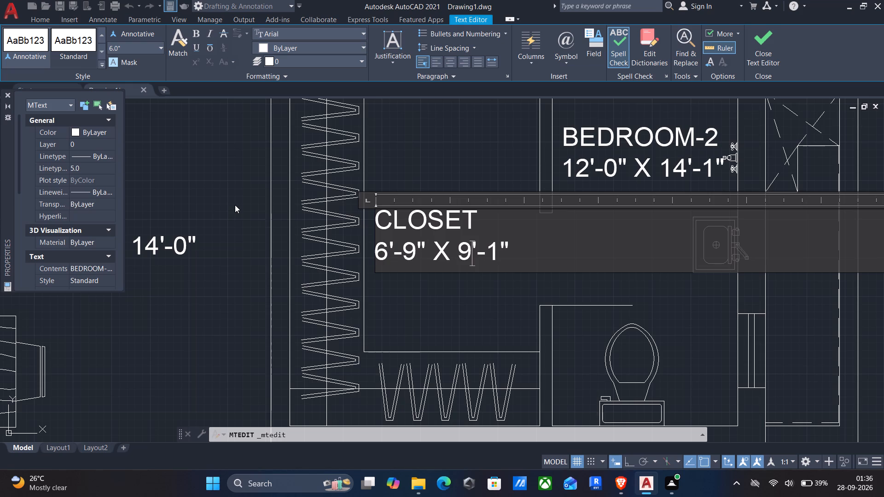
key(Right)
key(Right)
key(Right)
key(BackSpace)
key(0)
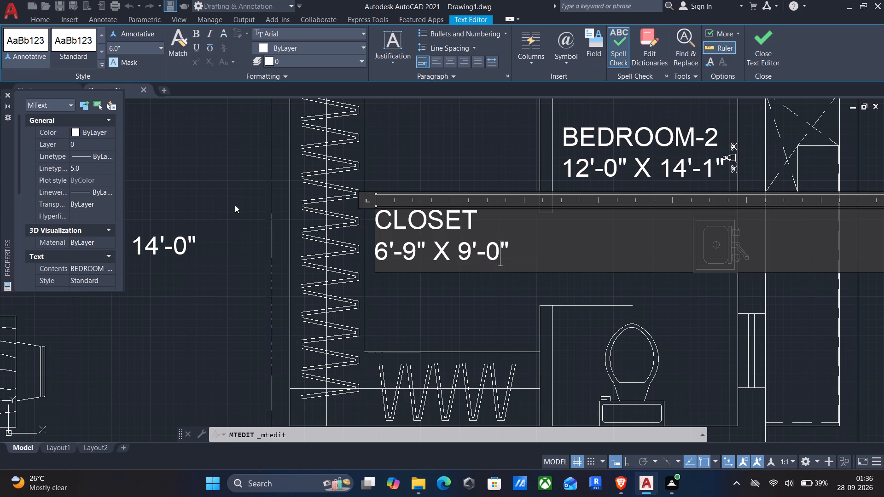
click(435, 325)
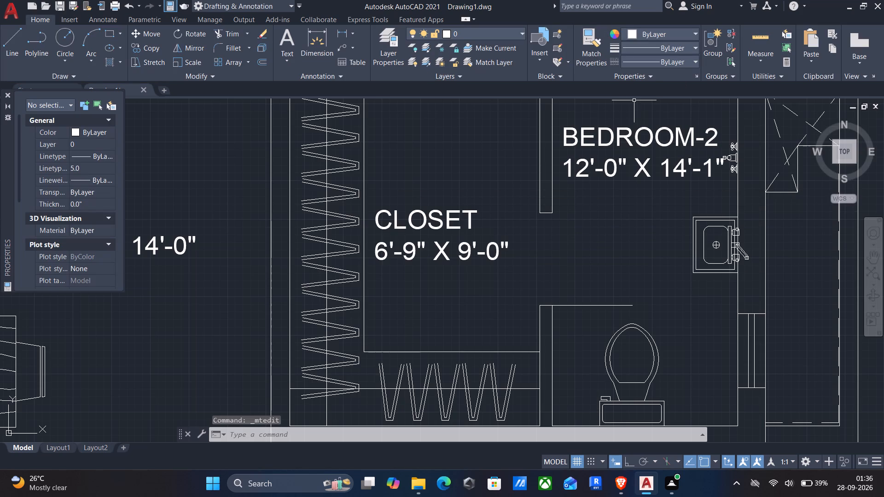
Replace the name in the label of the bathroom east of CLOSET with TOILET, on its own line above the size.
click(645, 136)
double_click(637, 143)
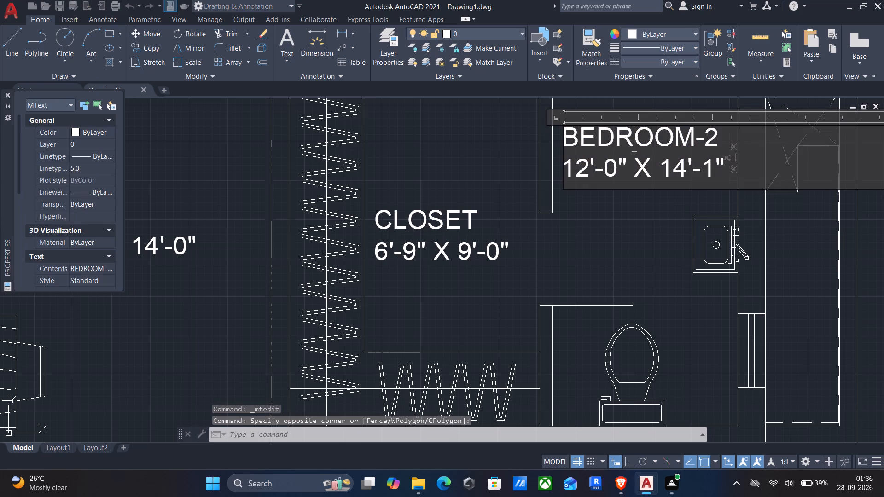
drag(754, 136, 439, 162)
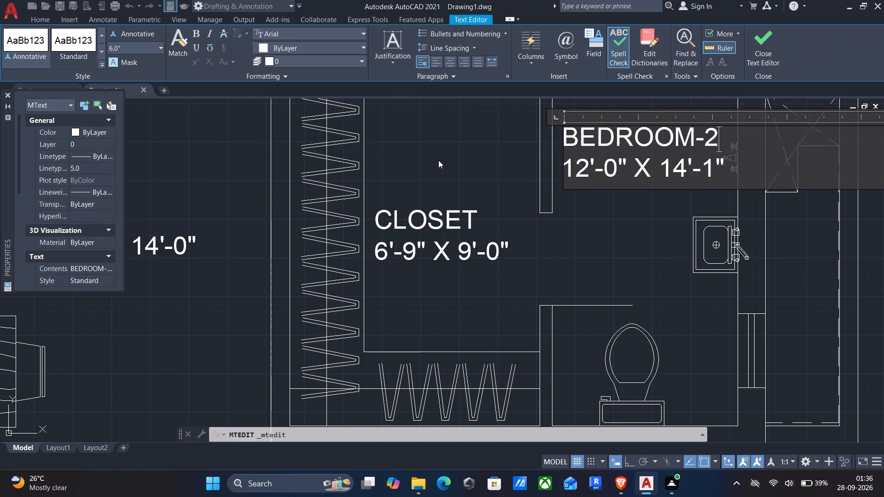
drag(726, 139, 662, 137)
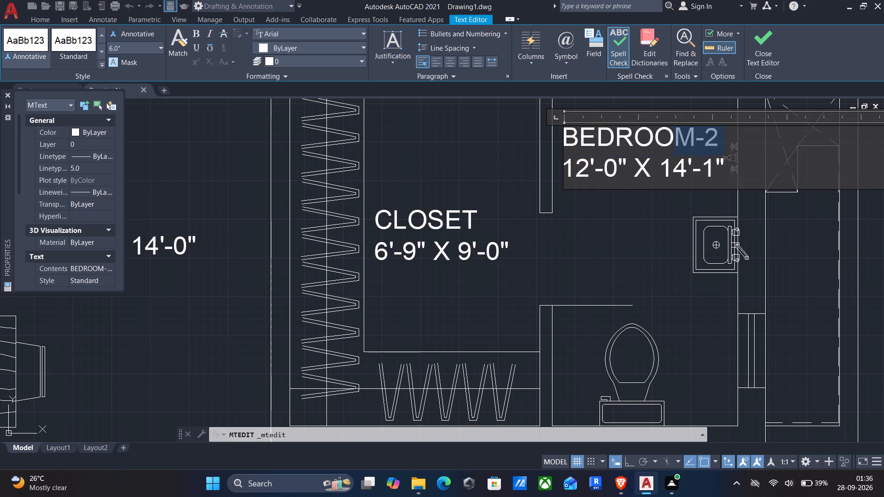
drag(662, 137, 492, 133)
text(TOIL)
text(ET)
key(Return)
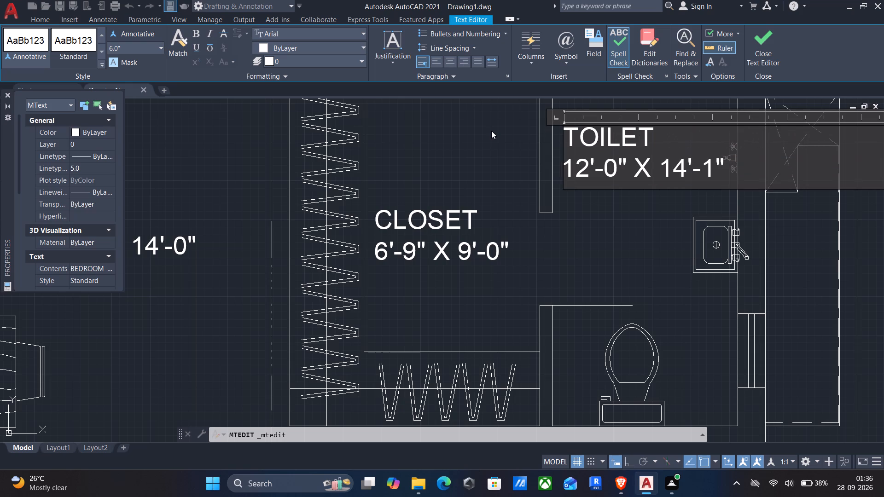
Set the size in that TOILET label to 5'-0" X 9'-0" and finish editing it.
key(Right)
key(Right)
key(BackSpace)
key(BackSpace)
key(5)
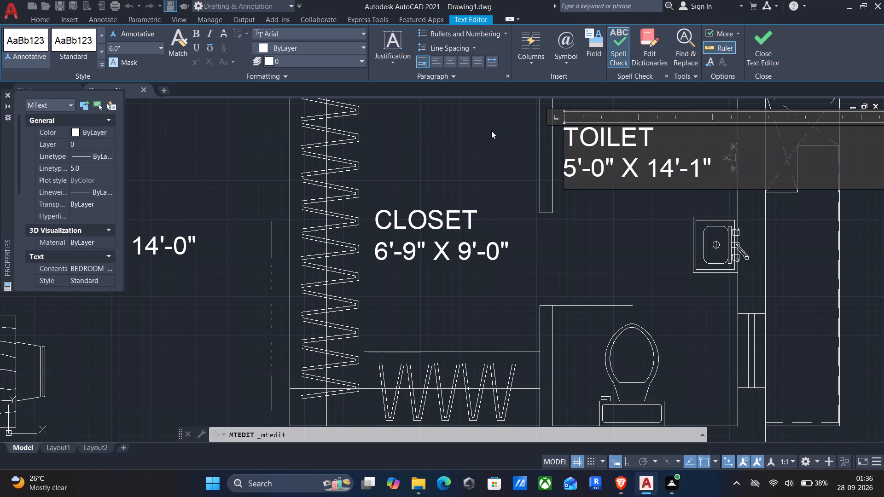
key(Right)
key(Right)
key(Right)
key(Right)
key(Right)
key(Right)
key(Right)
key(Right)
key(Right)
key(BackSpace)
key(BackSpace)
key(9)
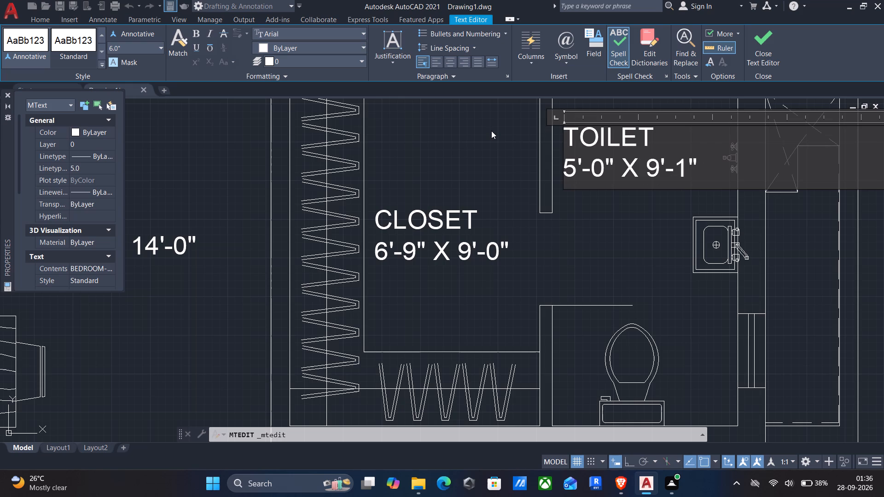
key(Right)
key(Right)
key(Right)
key(BackSpace)
key(0)
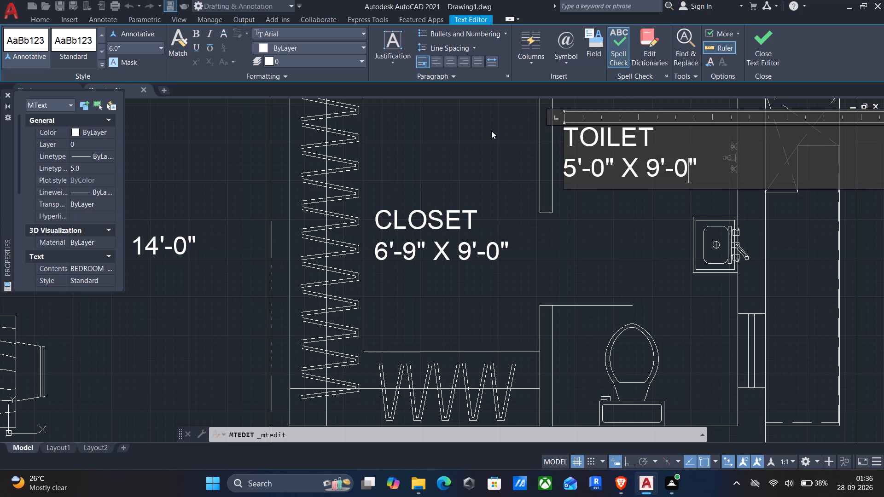
click(487, 156)
Replace the name in the label of the room with the stove, south of CLOSET, with KITCHEN, on its own line above the size.
scroll(478, 168, down, 2)
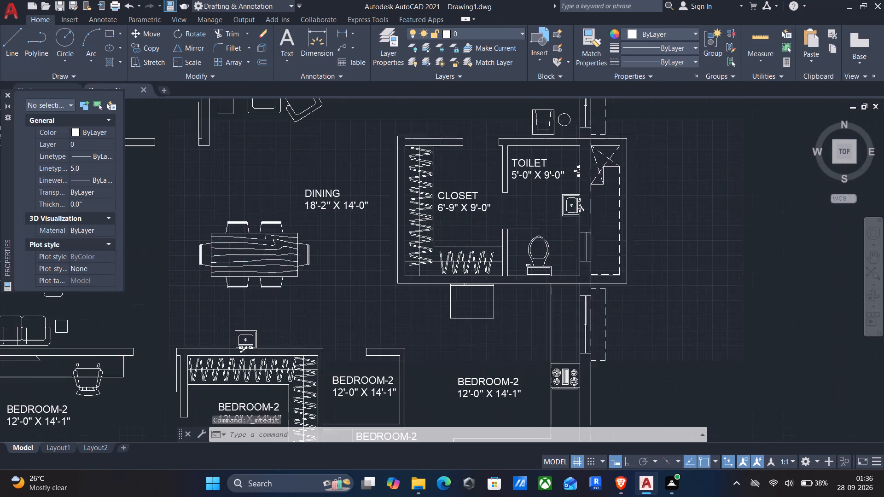
middle_drag(475, 225, 523, 189)
middle_drag(452, 257, 667, 227)
scroll(667, 226, down, 1)
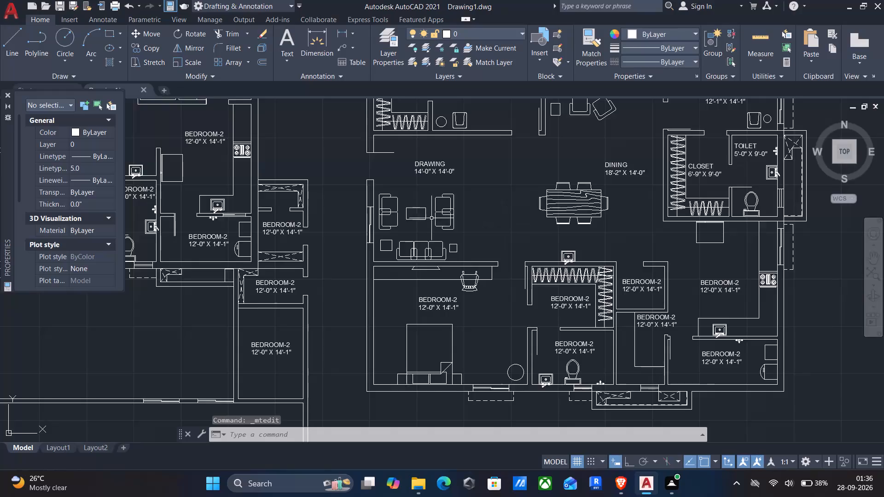
middle_drag(431, 219, 445, 269)
middle_drag(459, 225, 449, 268)
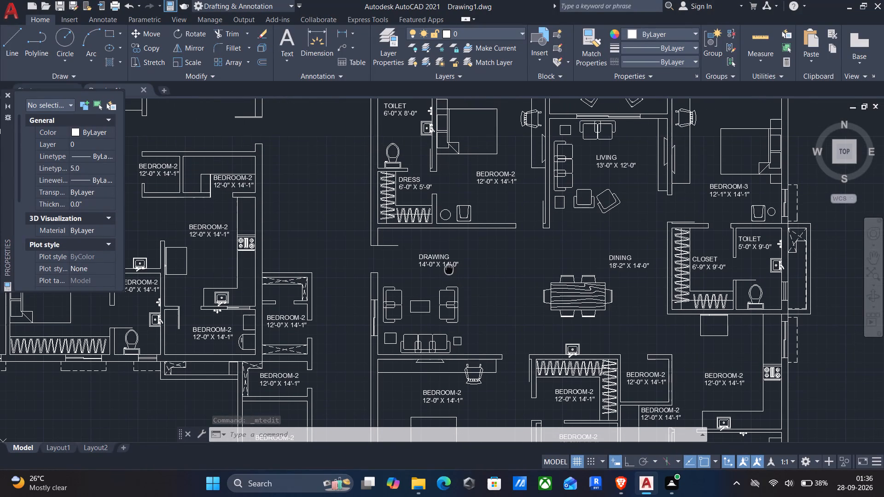
middle_drag(449, 268, 442, 205)
middle_drag(523, 244, 478, 208)
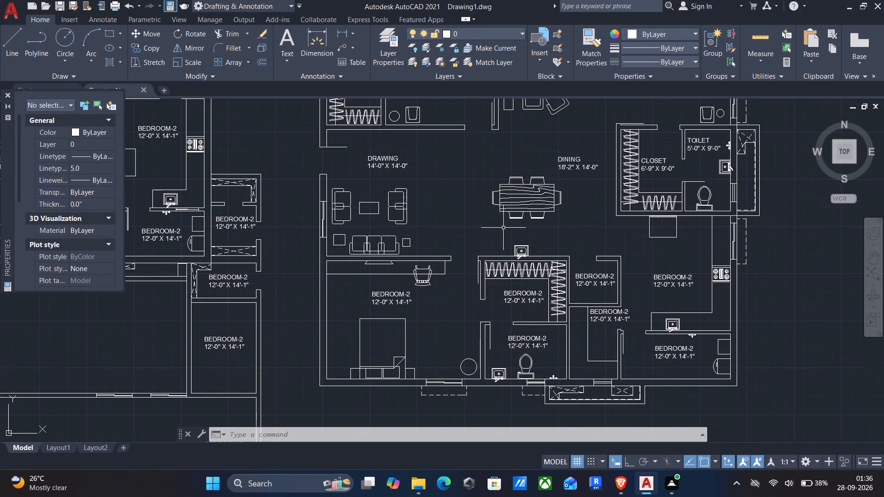
double_click(687, 279)
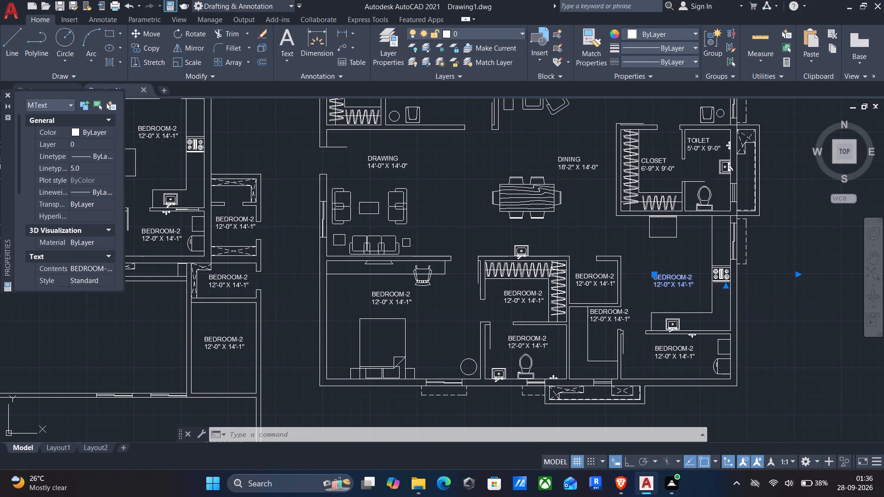
scroll(685, 276, up, 2)
drag(715, 278, 437, 265)
text(KIT)
text(CHEN)
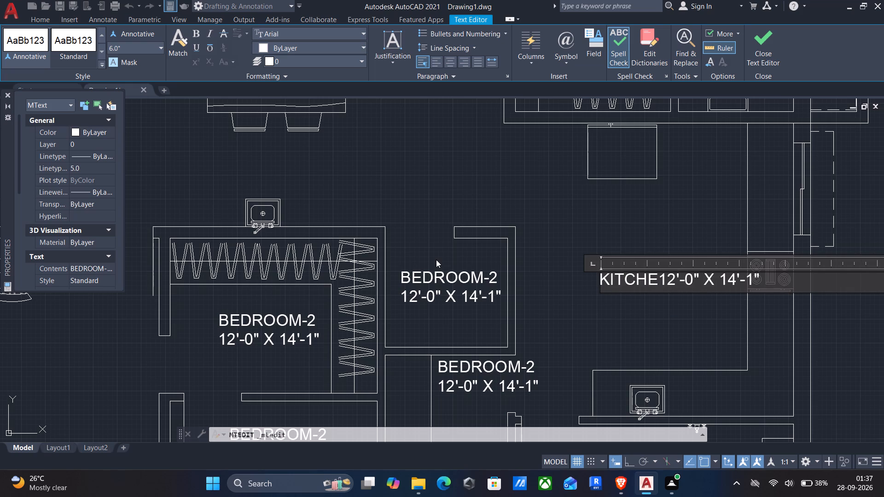
key(Return)
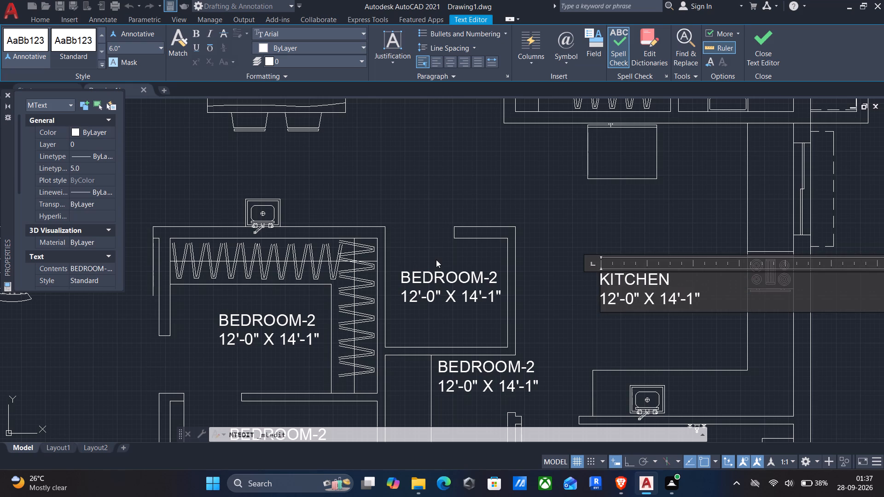
Set the size in the KITCHEN label to 12'-1" X 12'-9" and finish editing it.
key(Right)
key(Right)
key(Right)
key(Right)
key(Right)
key(BackSpace)
key(1)
key(Right)
key(Right)
key(Right)
key(Right)
key(Right)
key(Right)
key(Right)
key(Left)
key(BackSpace)
key(2)
key(Right)
key(Right)
key(Right)
key(BackSpace)
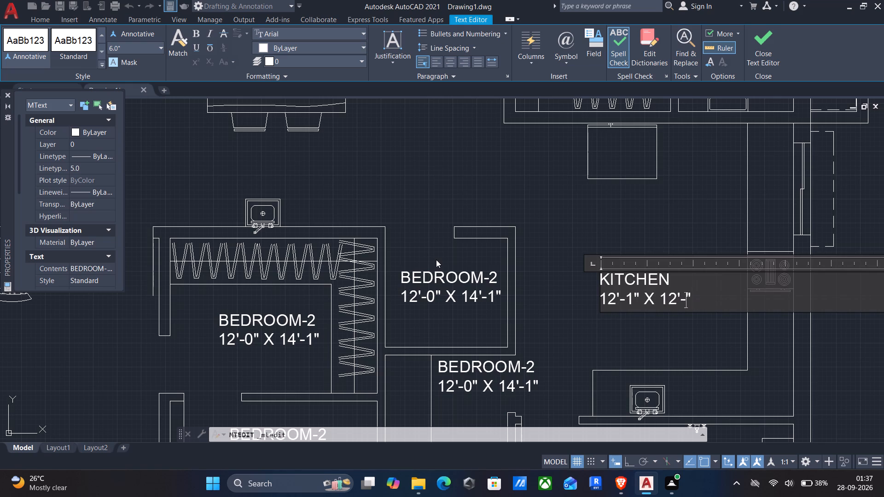
key(9)
click(422, 230)
Replace the name in the label of the small room west of KITCHEN with POOJA, on its own line above the size.
middle_drag(426, 322, 433, 291)
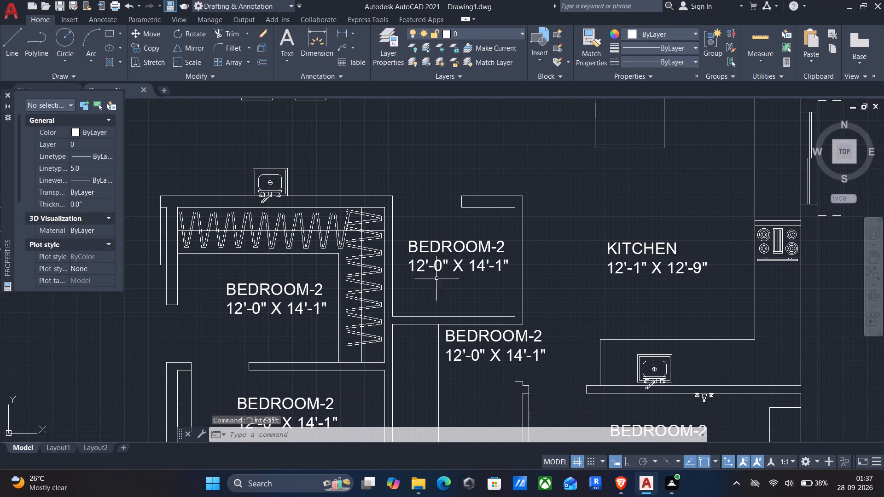
double_click(433, 245)
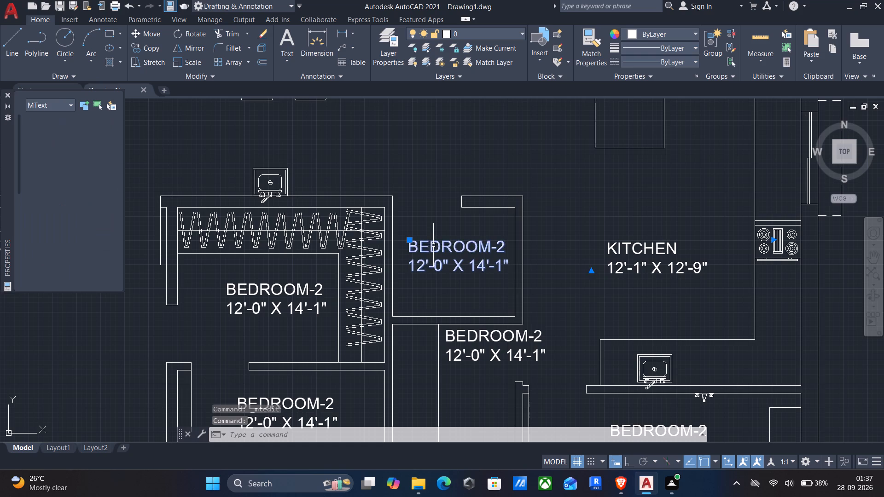
drag(527, 250, 235, 244)
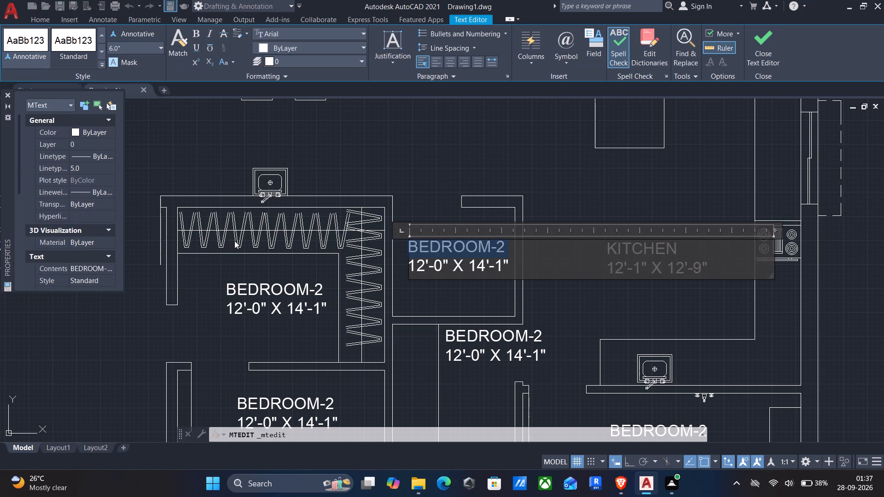
text(POOJA)
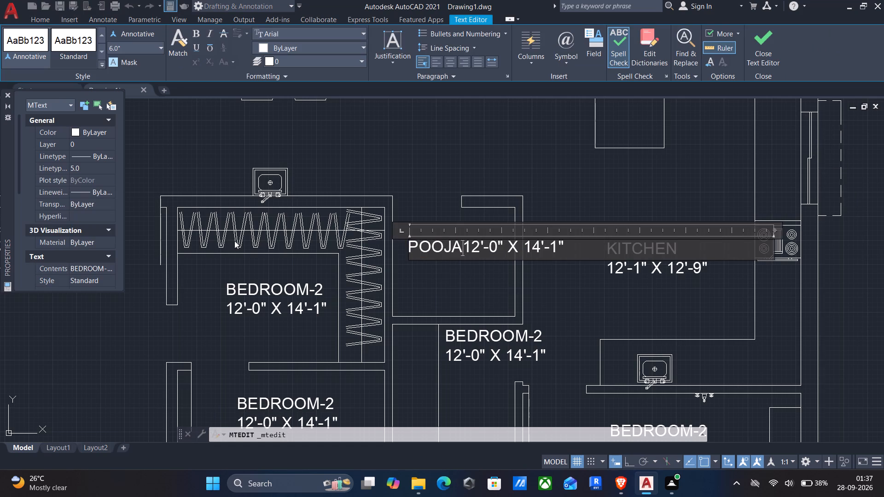
key(Return)
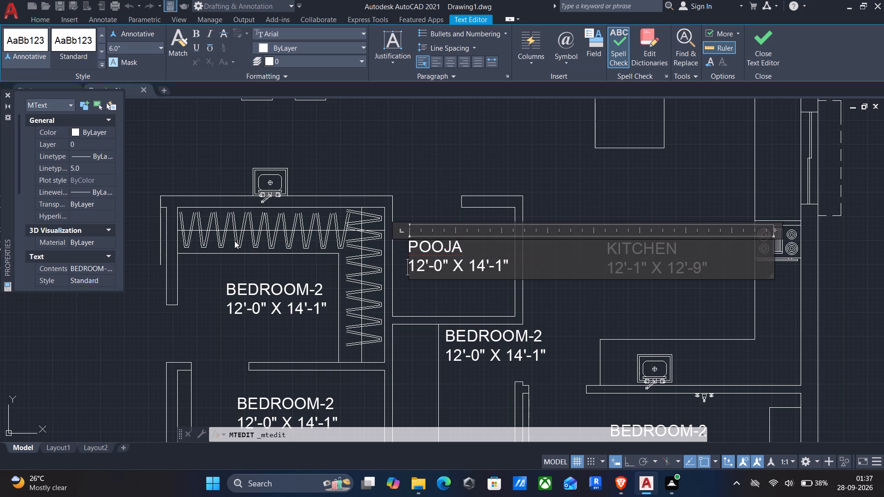
Set the size in the POOJA label to 5'-5" X 4'-9" and finish editing it.
key(Right)
key(Right)
key(BackSpace)
key(BackSpace)
key(5)
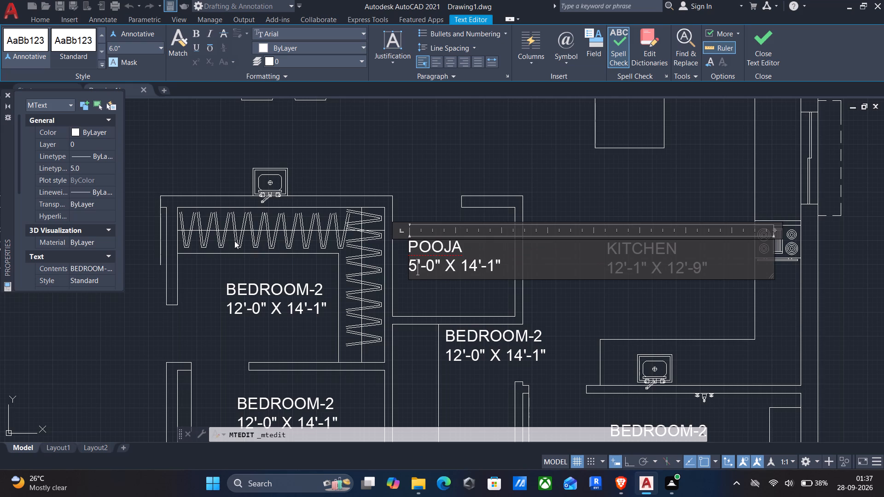
key(Right)
key(Right)
key(Right)
key(BackSpace)
key(5)
key(Right)
key(Right)
key(Right)
key(Right)
key(Right)
key(Right)
key(BackSpace)
key(BackSpace)
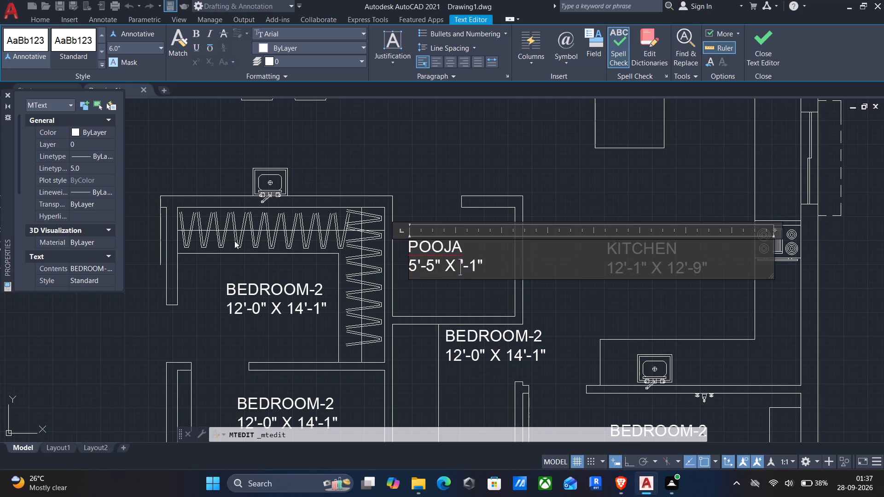
key(4)
key(Right)
key(Right)
key(Right)
key(BackSpace)
key(9)
click(430, 133)
Replace the name in the label of the space directly south of POOJA with STORE, on its own line above the size.
middle_drag(481, 361, 471, 310)
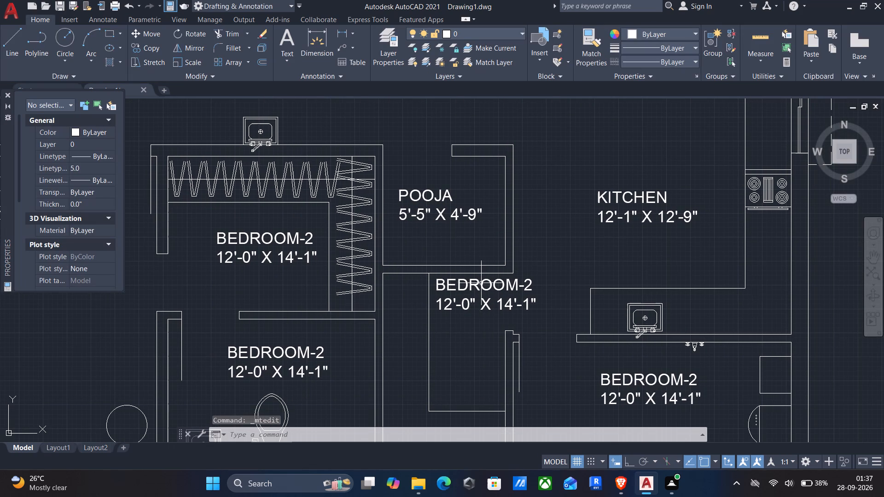
double_click(481, 282)
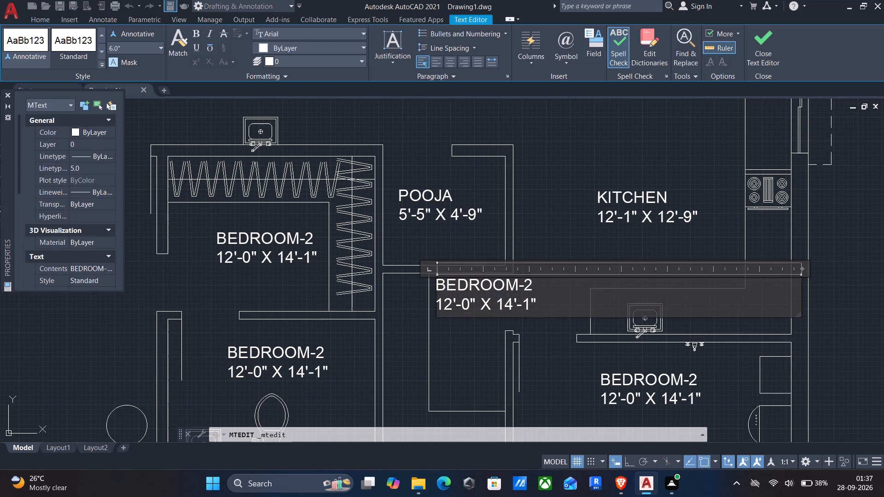
drag(547, 283, 374, 285)
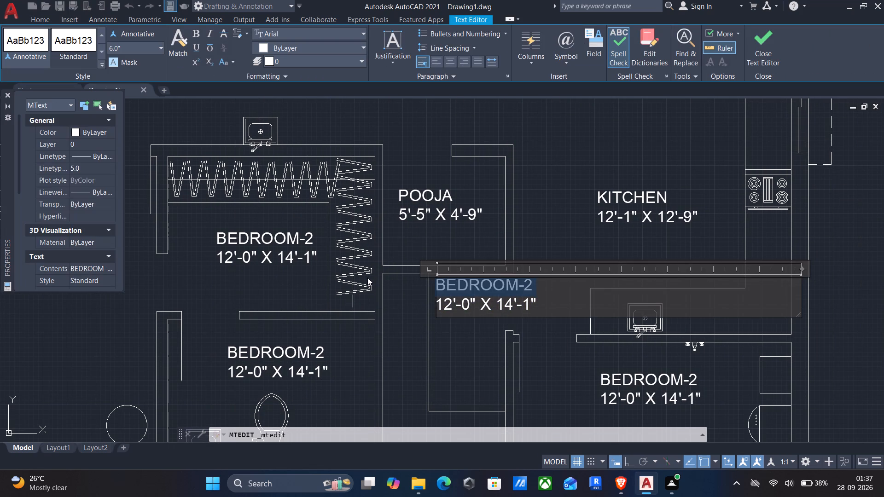
text(STORE)
key(Return)
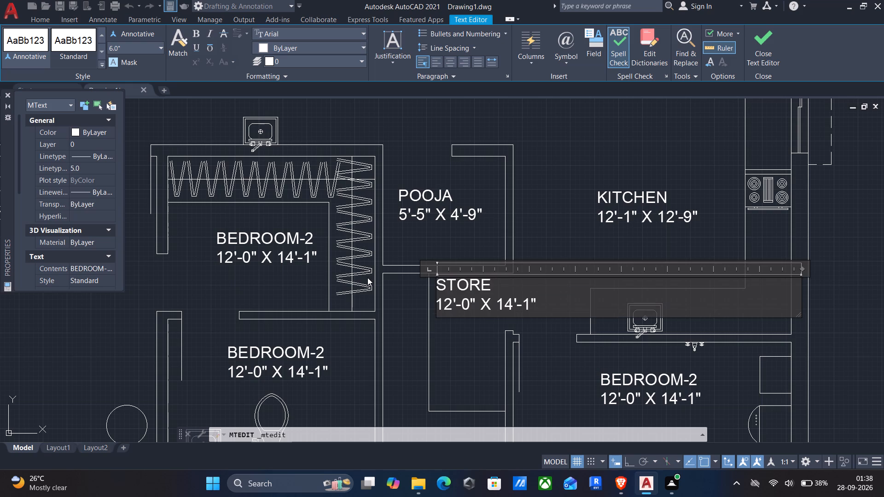
Set the size in the STORE label to 5'-5" X 8'-0" and finish editing it.
key(Right)
key(Right)
key(BackSpace)
key(BackSpace)
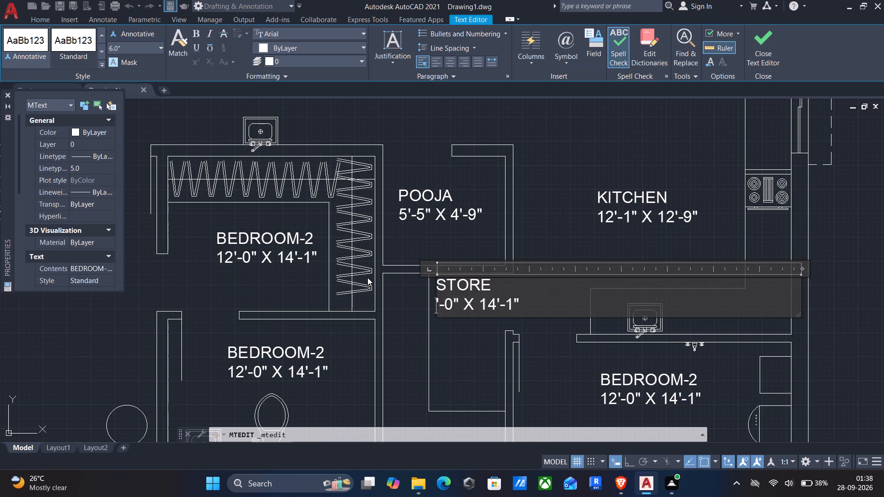
key(5)
key(Right)
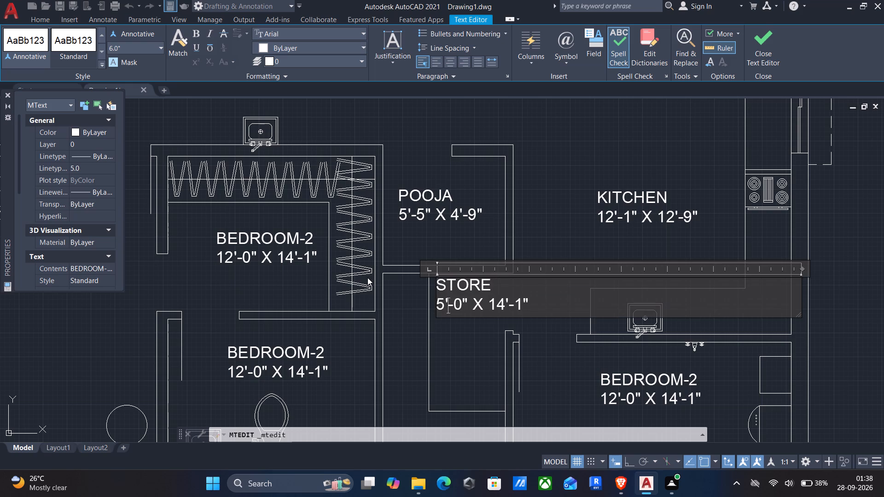
key(Right)
key(Right)
key(BackSpace)
key(5)
key(Right)
key(Right)
key(Right)
key(Right)
key(Right)
key(Right)
key(BackSpace)
key(BackSpace)
key(8)
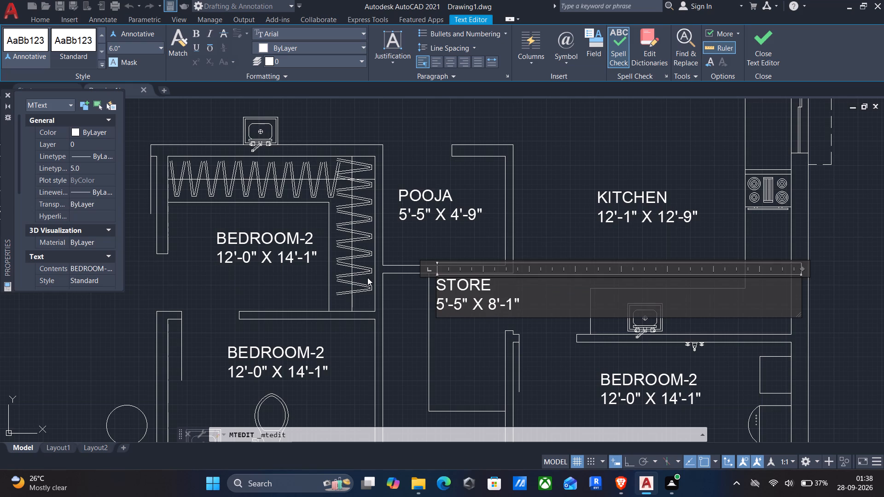
key(Right)
key(Right)
key(Right)
key(BackSpace)
key(0)
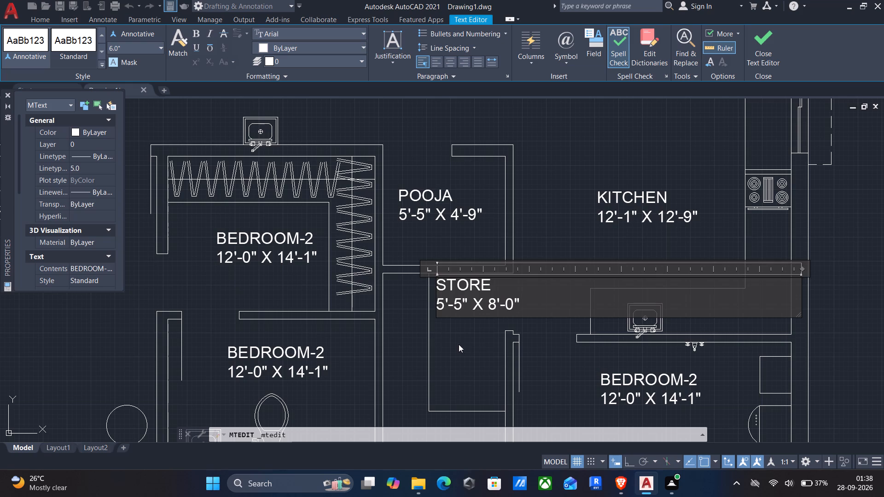
click(462, 347)
Replace the whole label of the space south of KITCHEN with 5'-0" WIDE and UTILITY on two lines, and finish editing it.
middle_drag(465, 343, 338, 229)
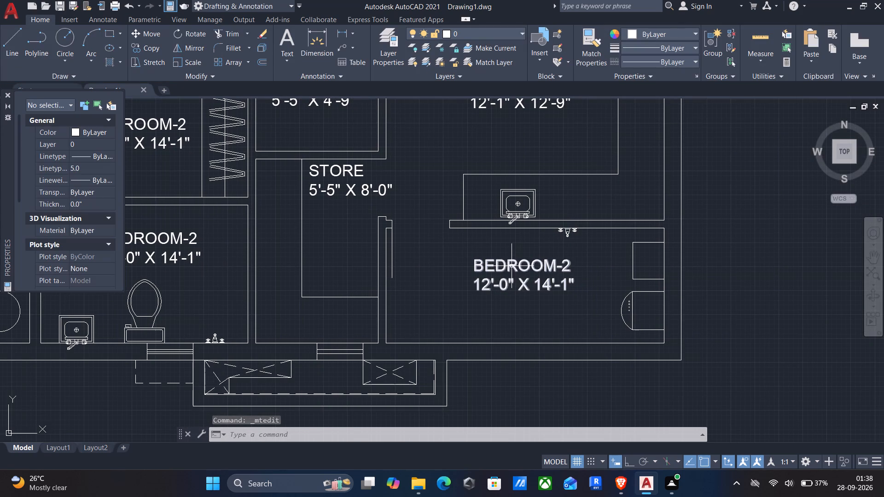
double_click(511, 267)
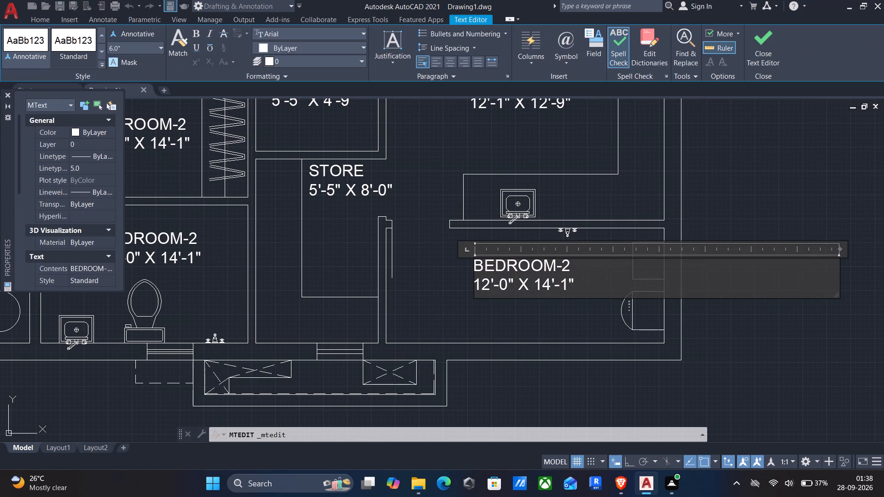
drag(582, 268, 342, 262)
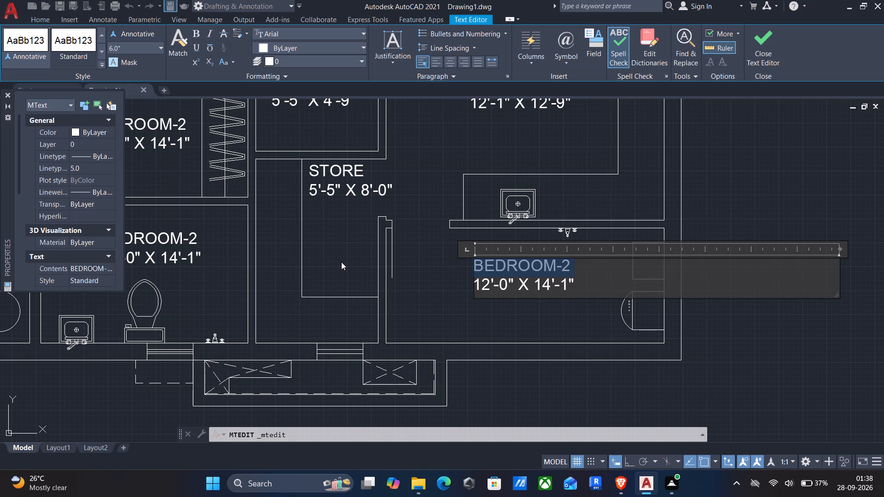
drag(600, 289, 432, 255)
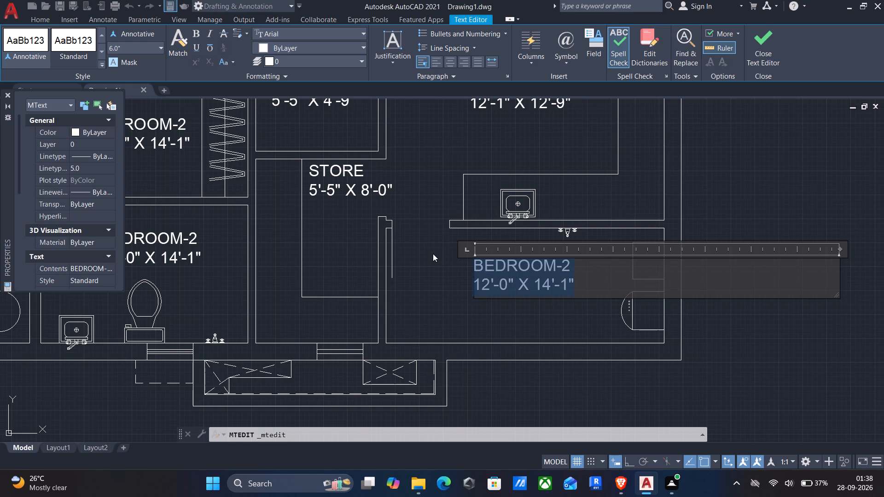
key(5)
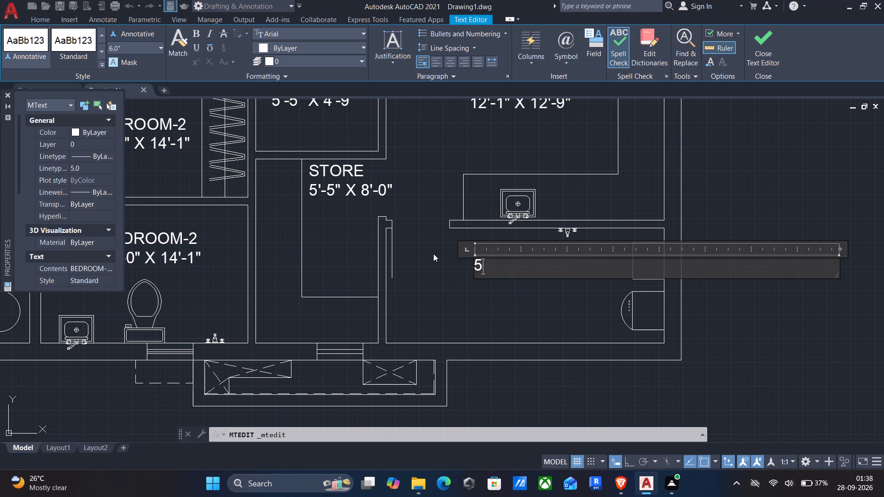
key(minus)
key(BackSpace)
text('-)
key(0)
key(shift+quotedbl)
key(space)
text(W)
text(IDE)
key(Return)
text(UTILITY)
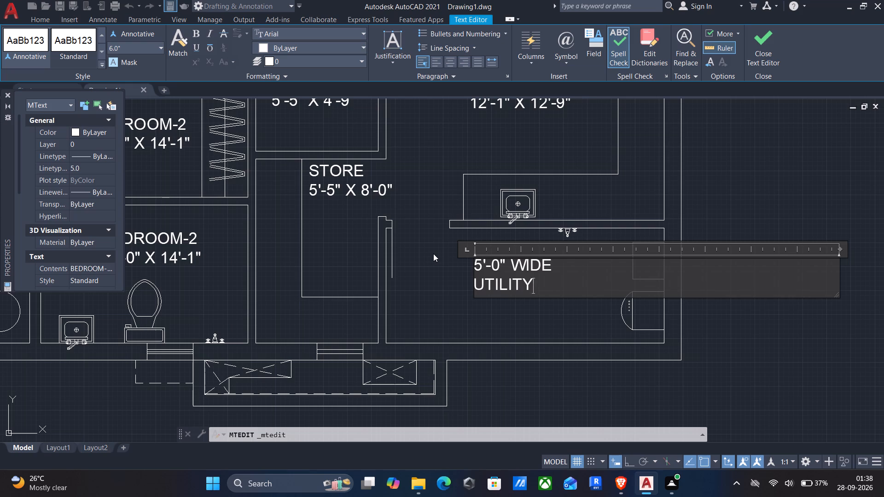
click(433, 254)
Replace the name in the label of the bathroom west of STORE with TOILET, on its own line above the size.
middle_drag(418, 287, 569, 277)
middle_drag(457, 306, 645, 332)
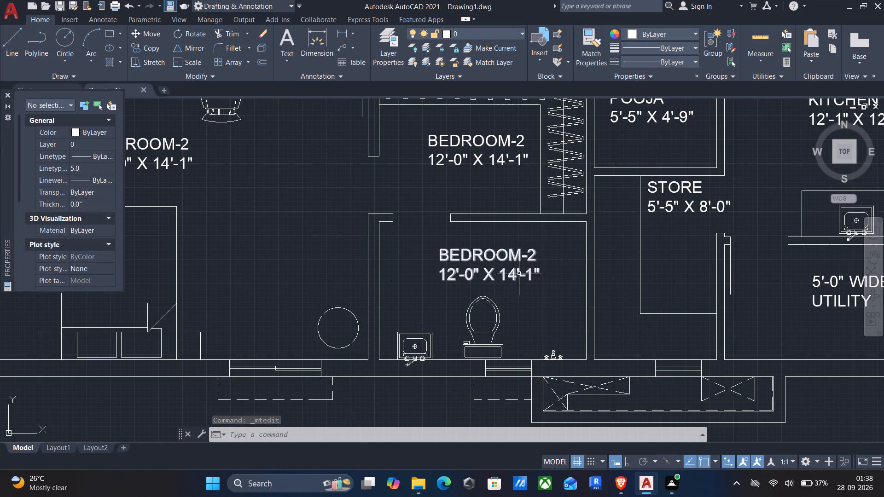
double_click(492, 258)
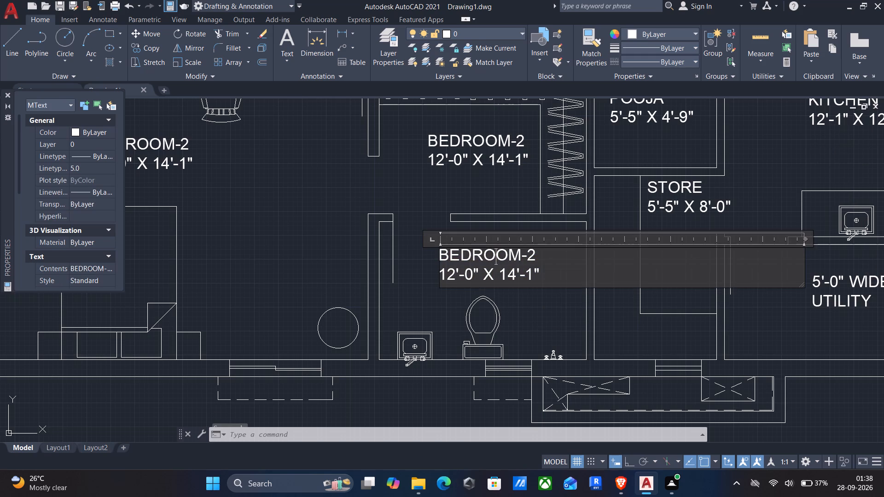
drag(556, 257, 279, 250)
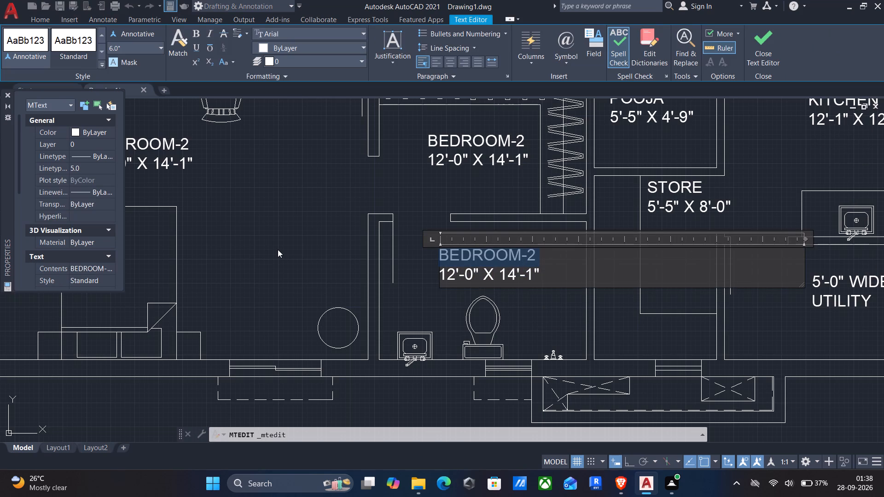
key(t)
text(OIL)
text(ET)
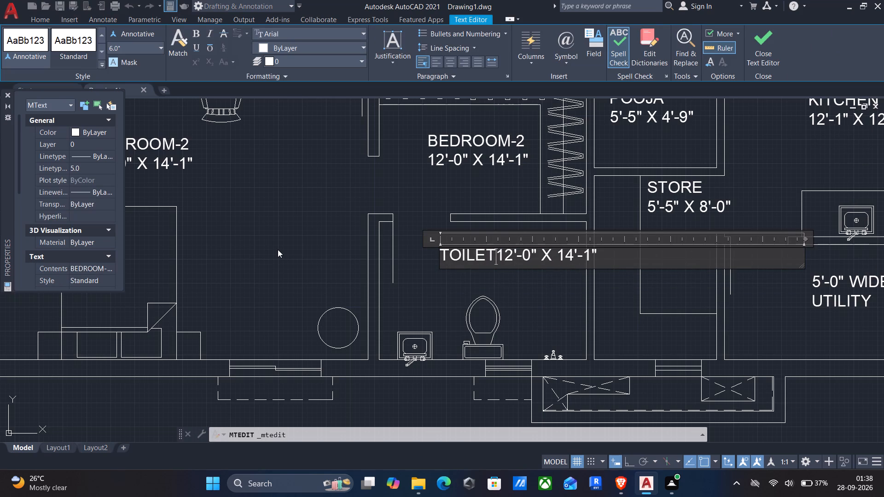
key(Return)
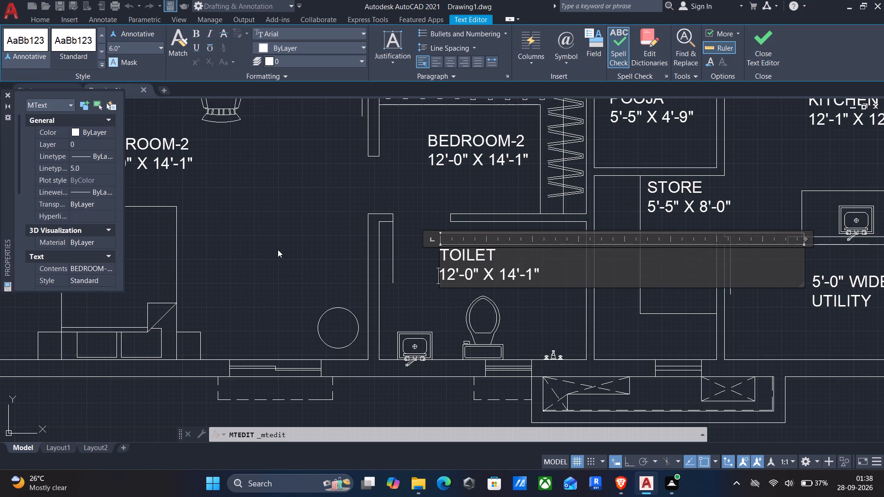
Set the size in this TOILET label to 9'-0" X 6'-0" and finish editing it.
key(Right)
key(Right)
key(BackSpace)
key(BackSpace)
key(9)
key(Right)
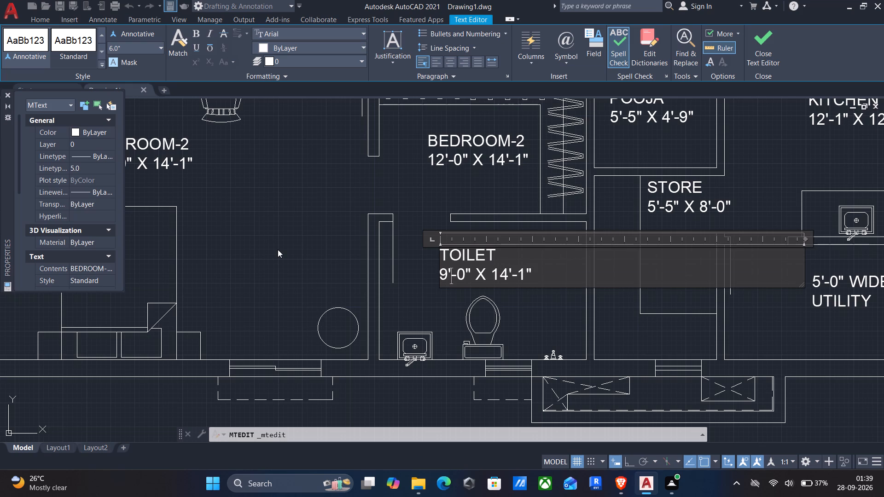
key(Right)
key(Right)
key(Right)
key(Right)
key(Right)
key(Right)
key(Right)
key(Right)
key(Right)
key(Left)
key(BackSpace)
key(BackSpace)
key(6)
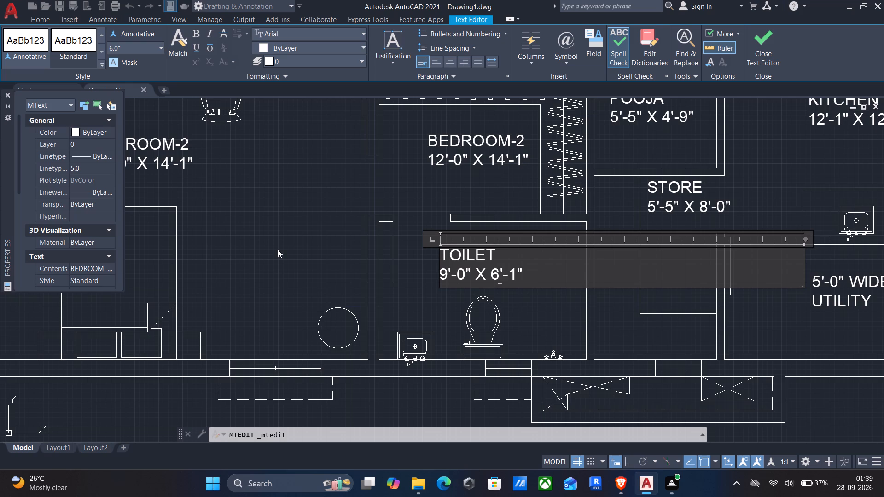
key(Right)
key(Right)
key(Right)
key(BackSpace)
key(0)
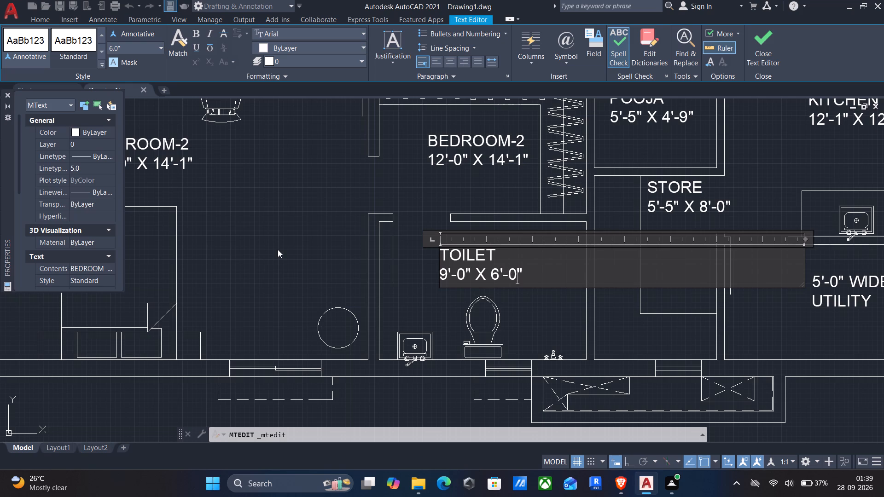
click(278, 249)
Replace the name in the label of the space directly north of that TOILET with CLOSET, on its own line above the size.
double_click(497, 136)
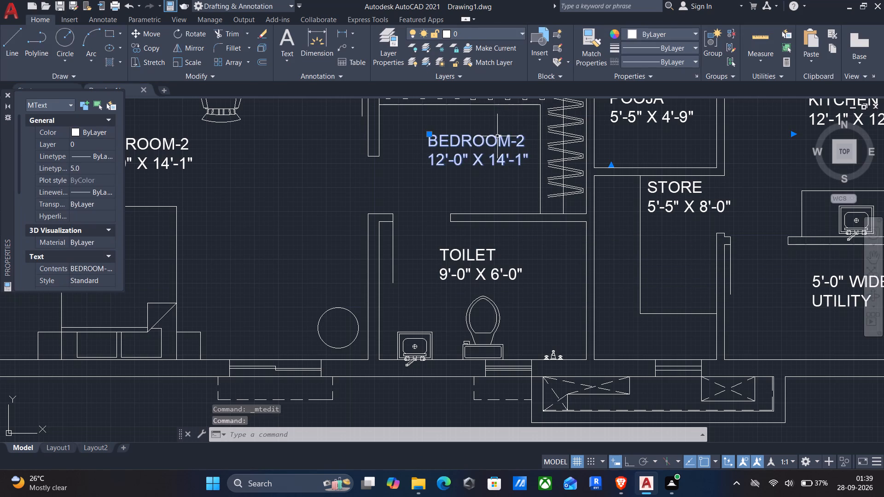
drag(532, 139, 243, 149)
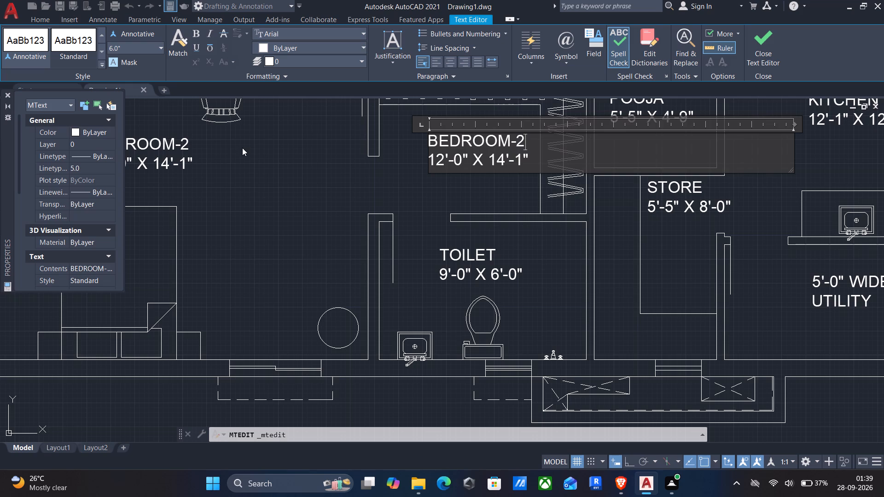
text(CLOS)
text(ET)
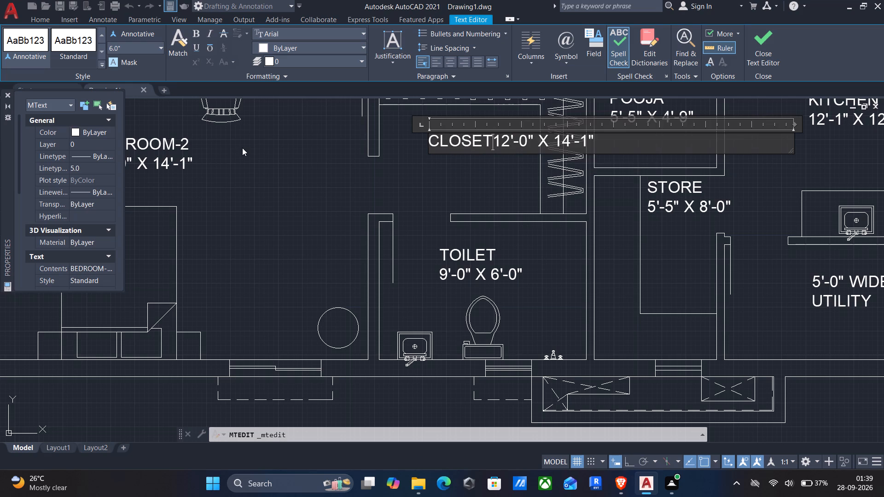
key(Return)
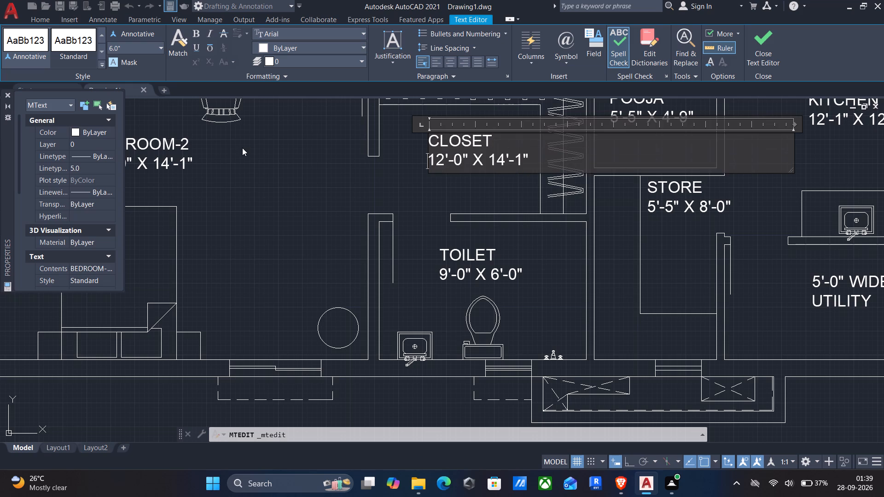
Set the size in this CLOSET label to 9'-0" X 6'-9" and finish editing it.
key(Right)
key(Right)
key(BackSpace)
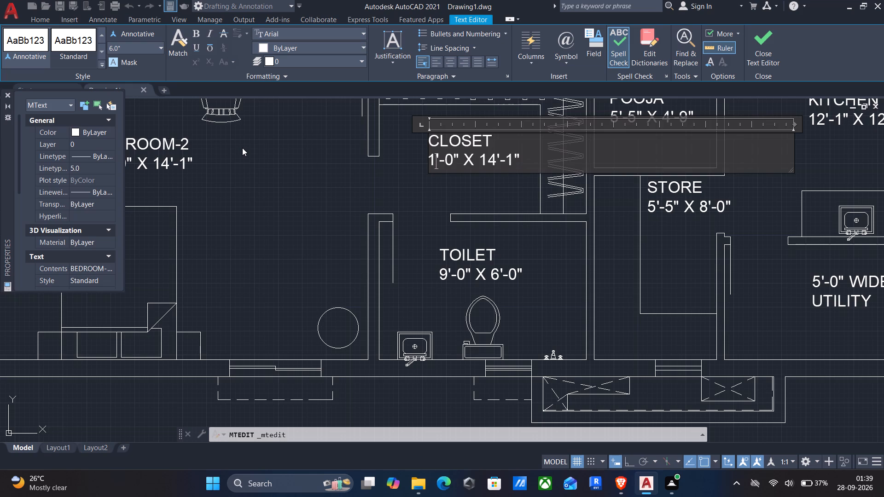
key(BackSpace)
key(9)
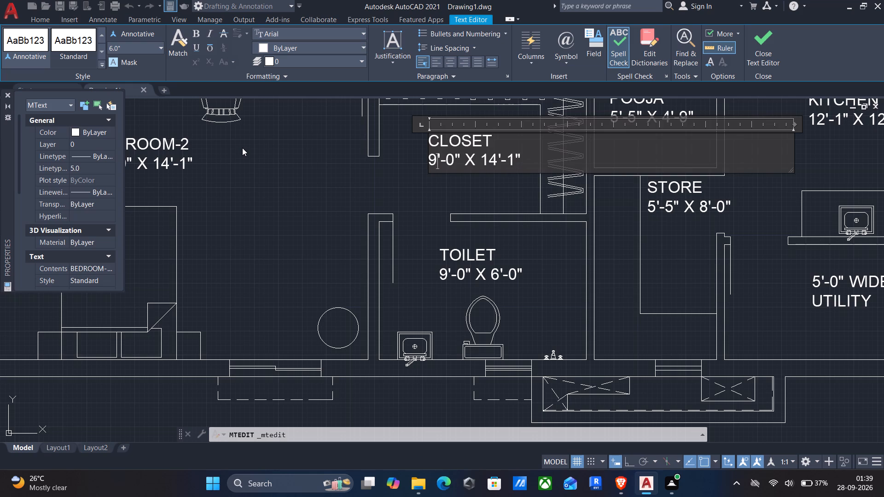
key(Right)
key(Right)
key(Right)
key(Right)
key(Right)
key(Right)
key(Right)
key(Right)
key(Right)
key(BackSpace)
key(BackSpace)
key(6)
key(Right)
key(Right)
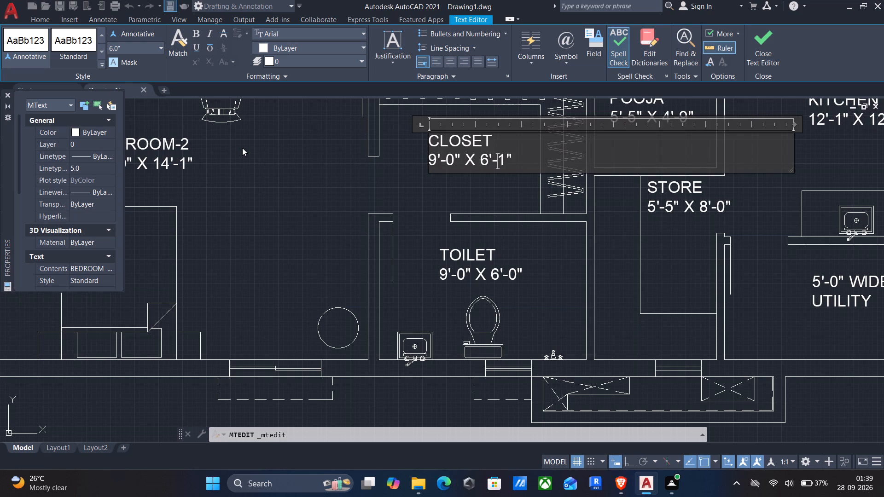
key(Right)
key(BackSpace)
key(9)
click(259, 208)
Replace the name in the label of the bedroom west of CLOSET with M-BEDROOM-1, on its own line above the size.
middle_drag(284, 292, 296, 342)
scroll(297, 342, down, 1)
middle_drag(377, 276, 407, 284)
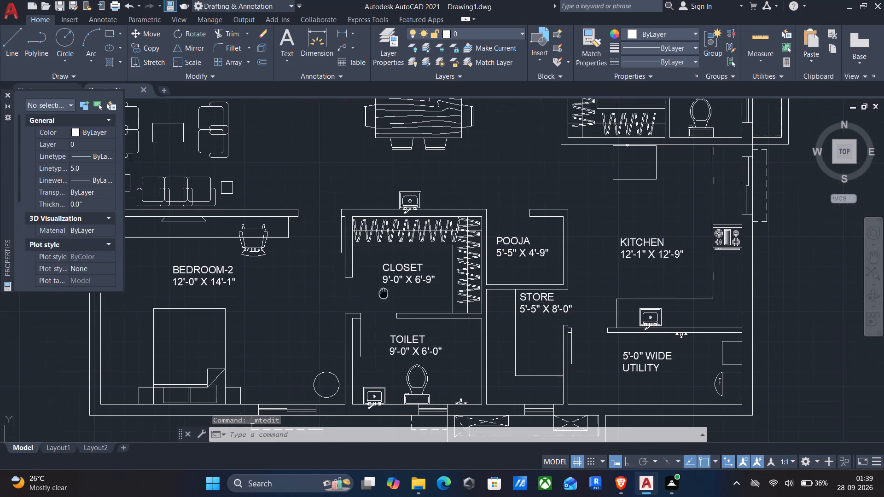
middle_drag(407, 284, 562, 248)
double_click(383, 220)
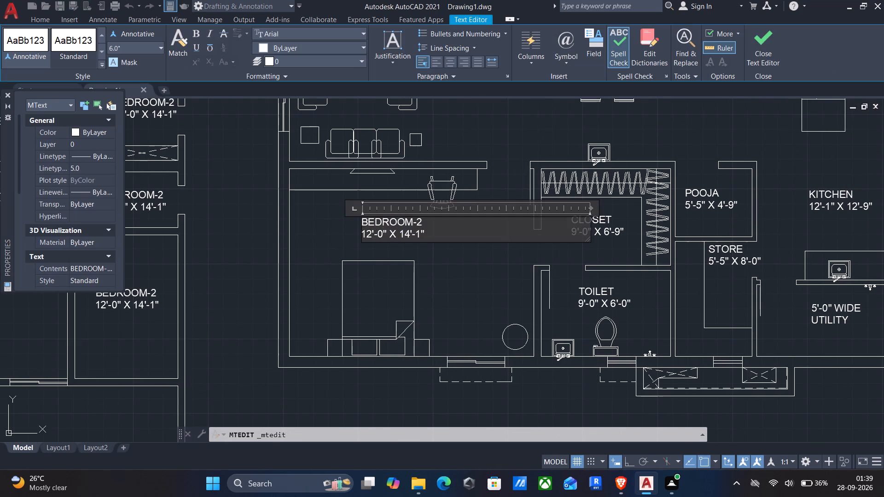
drag(442, 224, 267, 211)
text(M-)
text(BEDROOM)
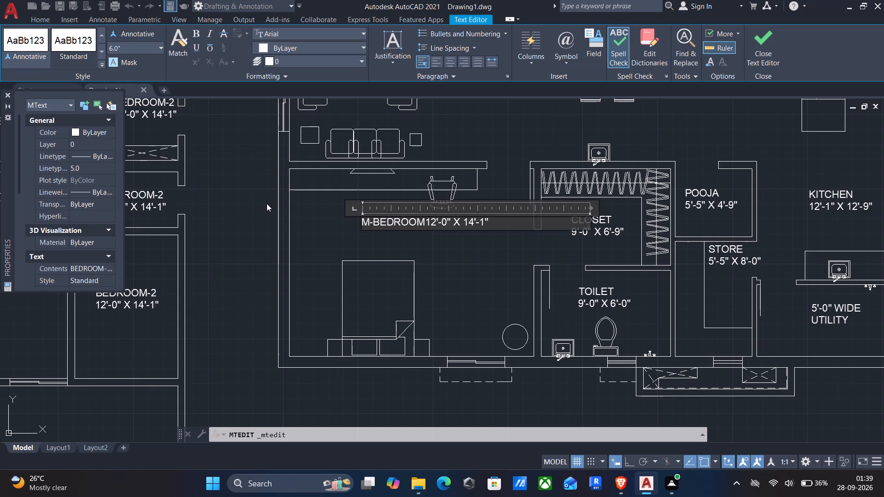
key(minus)
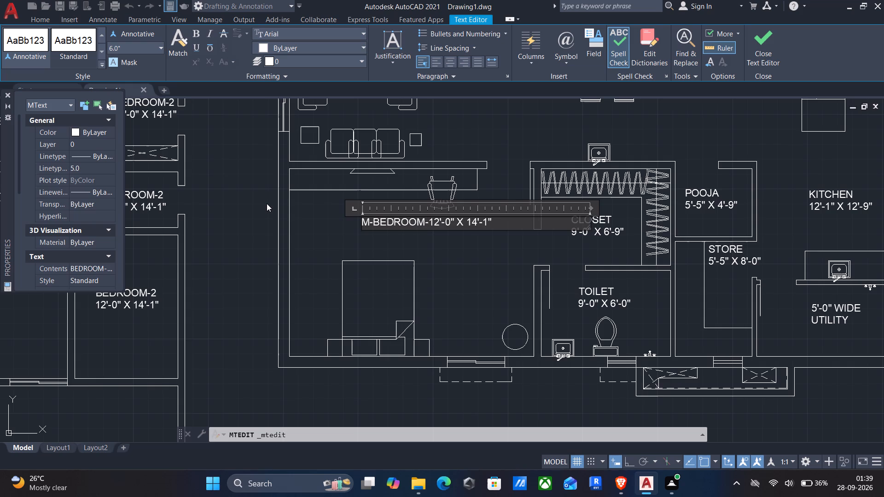
key(1)
key(Return)
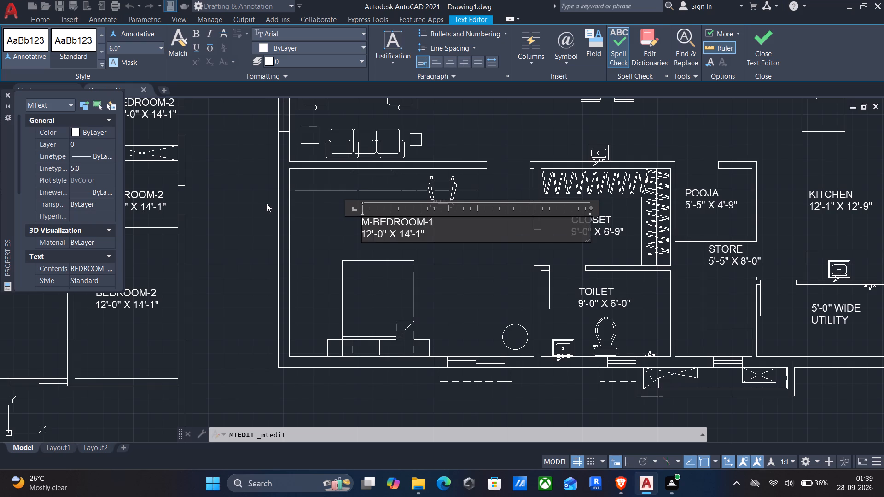
Set the size in the M-BEDROOM-1 label to 17'-0" X 13'-1" and finish editing it.
key(Right)
key(Right)
key(BackSpace)
key(7)
key(Right)
key(Right)
key(Right)
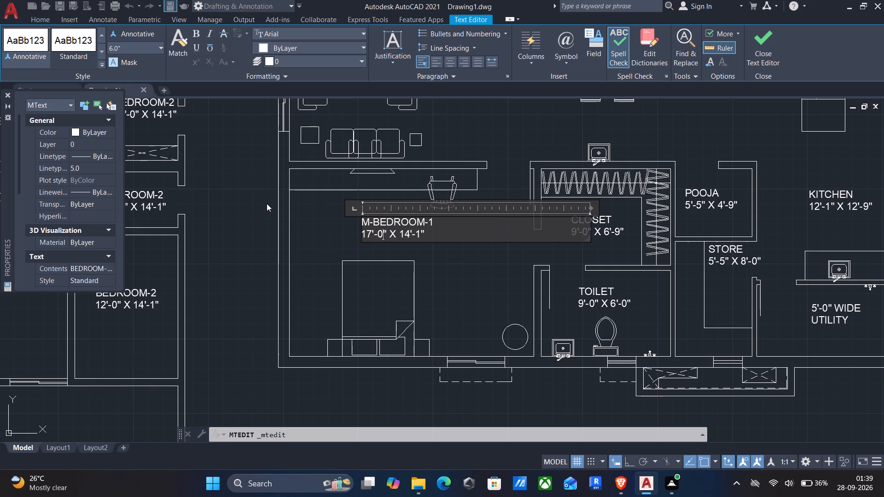
key(Right)
key(Right)
key(Right)
key(Right)
key(Right)
key(Right)
key(BackSpace)
key(3)
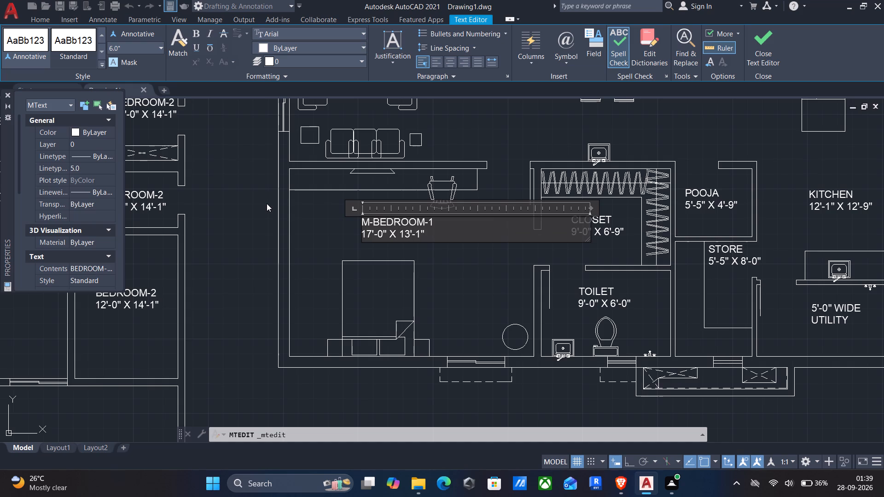
click(267, 203)
Replace the label of the shaft space west of the DRAWING room, across the passage, with SERVICE, SHAFT and COMM on three lines.
scroll(251, 220, down, 1)
middle_drag(261, 220, 307, 320)
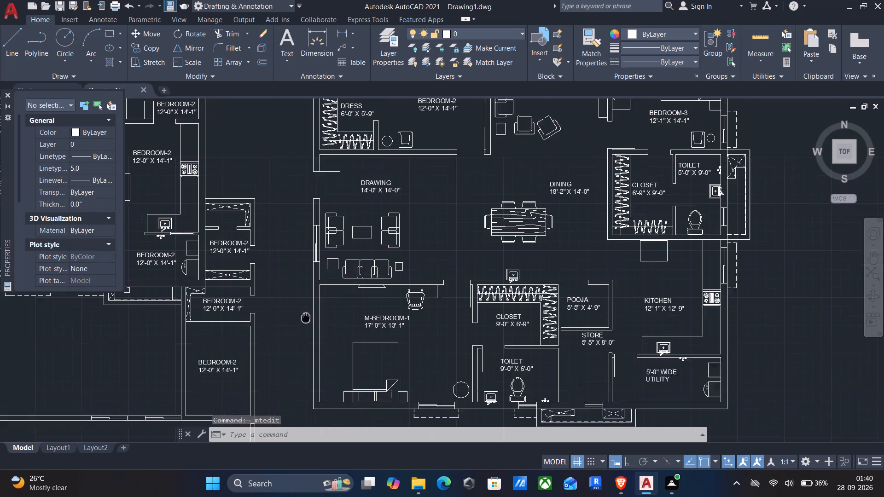
middle_drag(307, 320, 319, 332)
middle_drag(336, 337, 547, 286)
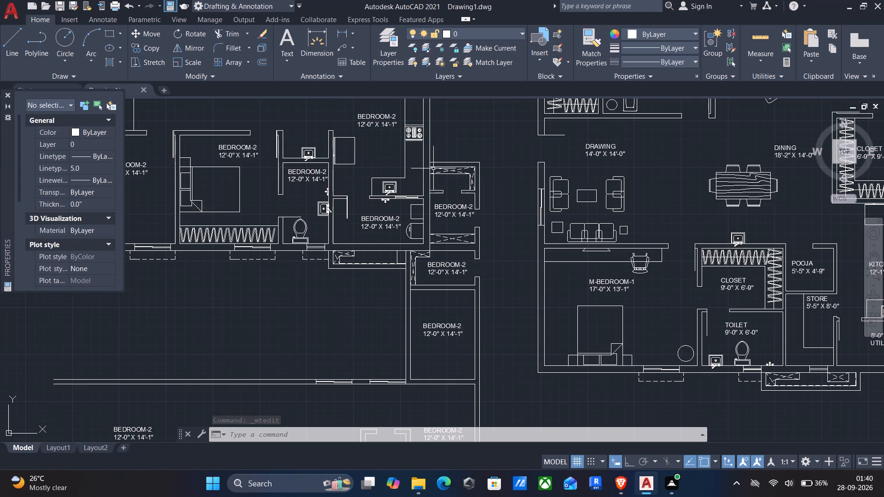
double_click(452, 209)
scroll(475, 216, up, 2)
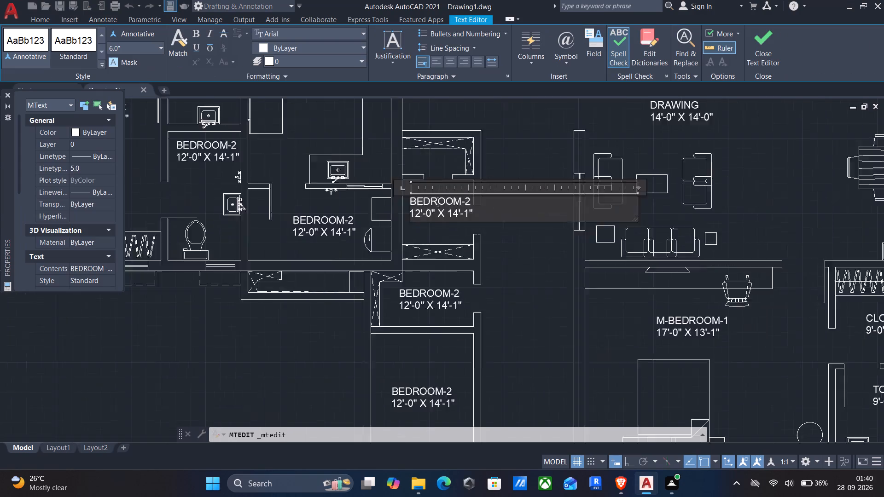
drag(482, 212, 202, 178)
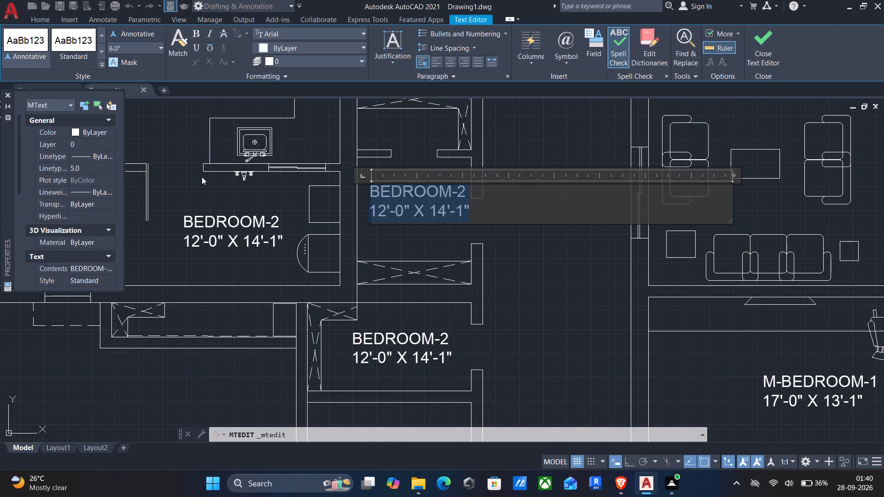
text(SERVI)
text(CE)
key(Return)
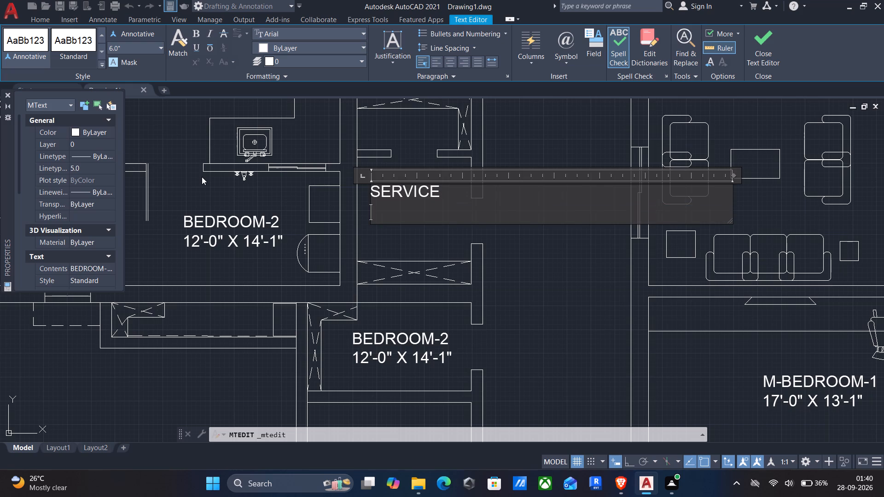
text(SHAFT)
key(Return)
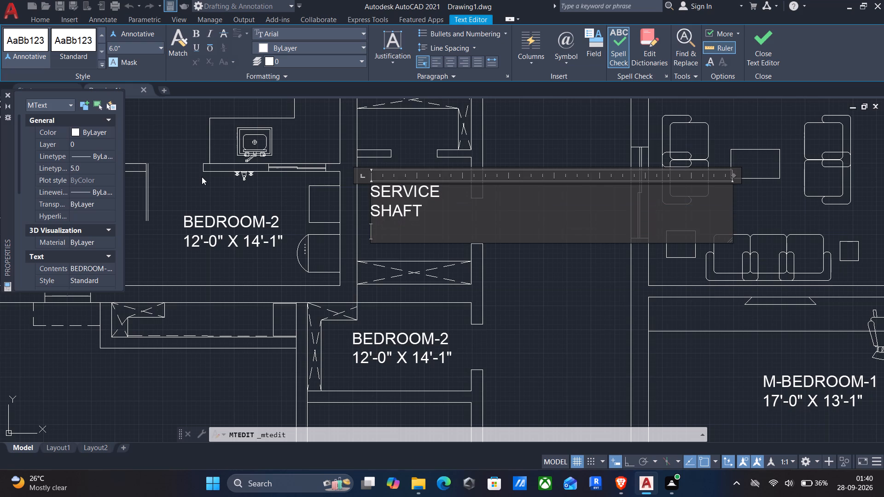
text(COMM)
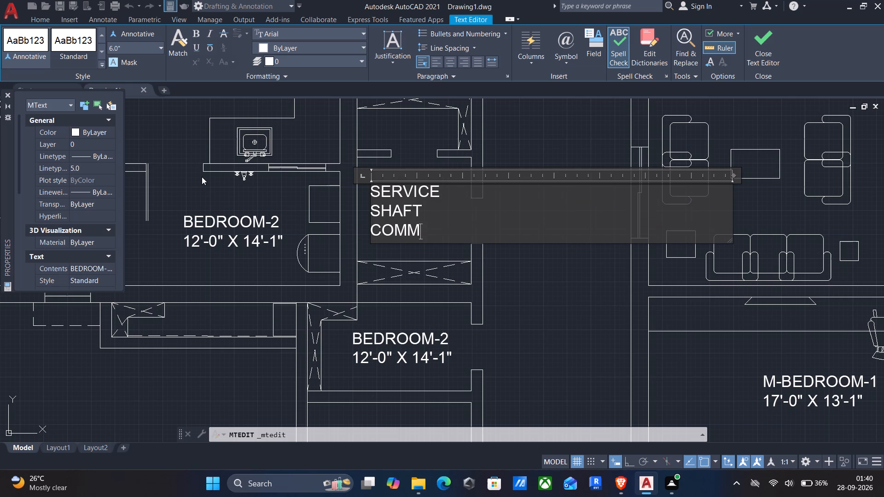
click(222, 315)
Replace the whole label of the small space directly south of the SERVICE SHAFT COMM space with CWS.
middle_drag(233, 325, 235, 323)
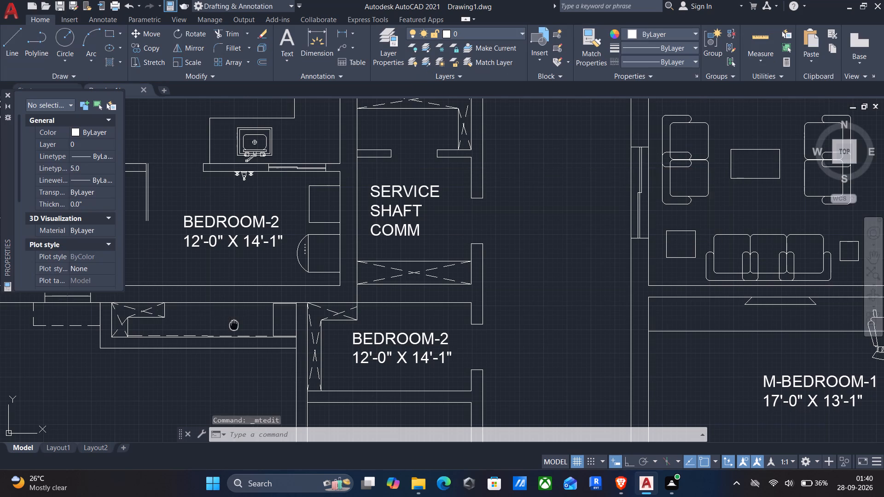
middle_drag(235, 323, 233, 290)
double_click(405, 307)
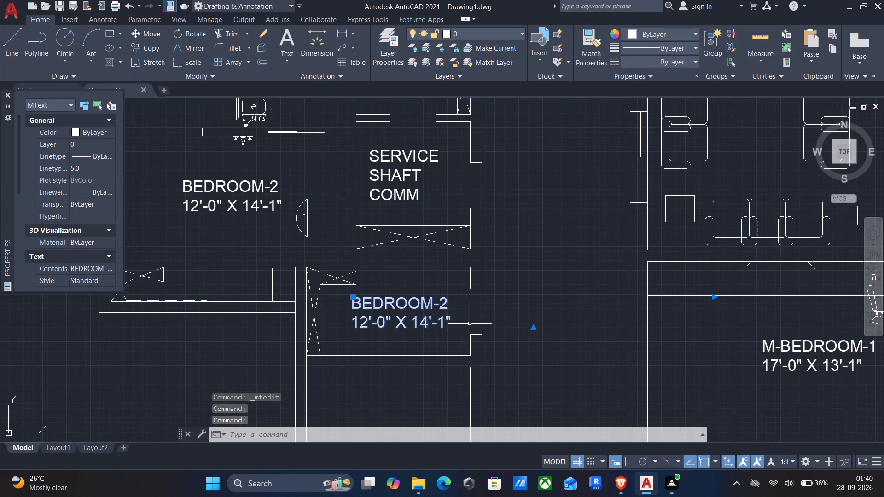
double_click(386, 306)
drag(473, 317, 327, 299)
text(CWS)
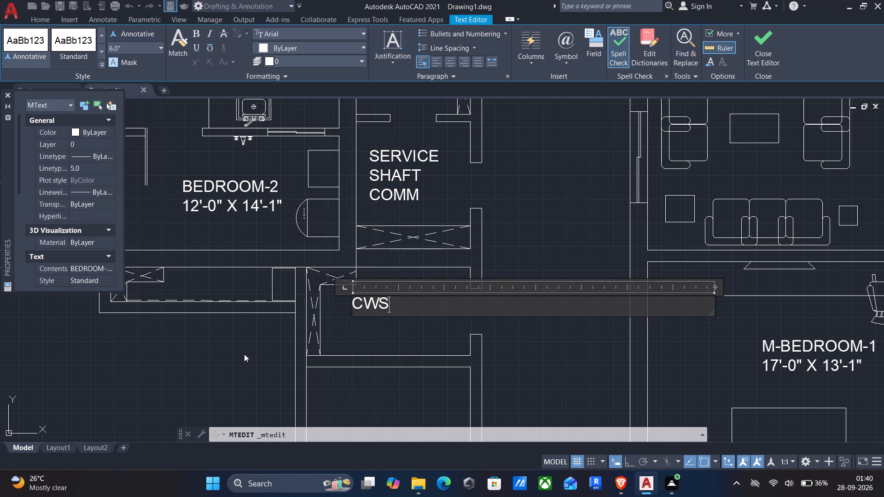
click(243, 354)
Replace the name in the label of the space directly south of CWS with SERVICE LIFT, on its own line above the size.
middle_drag(242, 356, 273, 64)
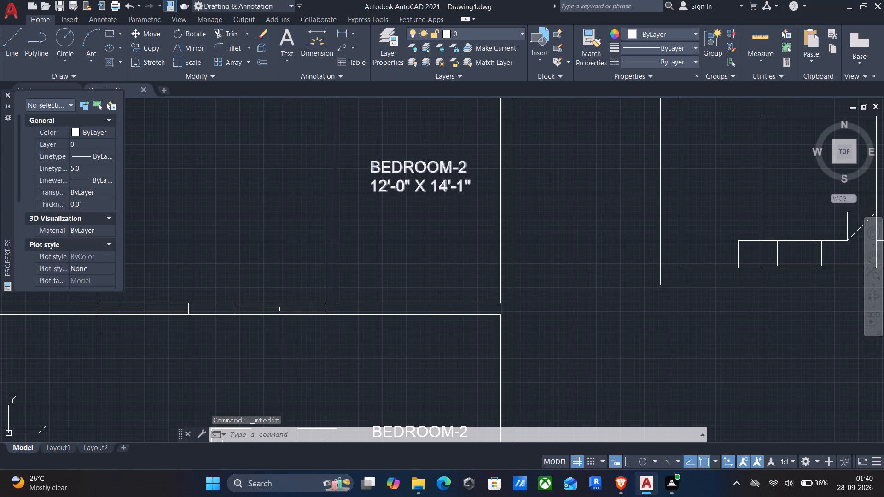
double_click(425, 163)
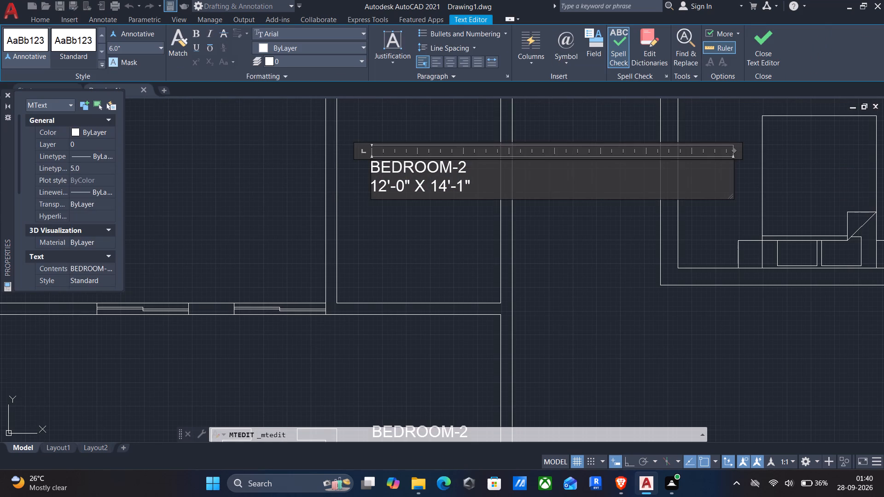
drag(491, 166, 250, 167)
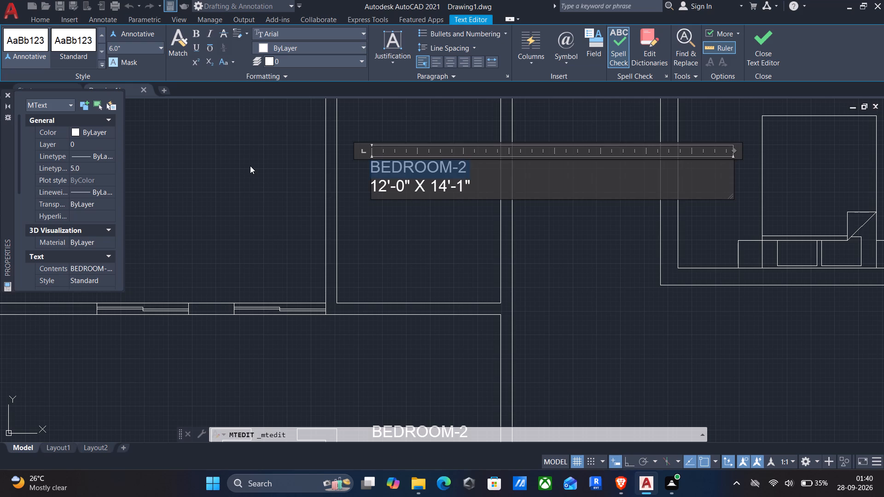
text(SERVICE)
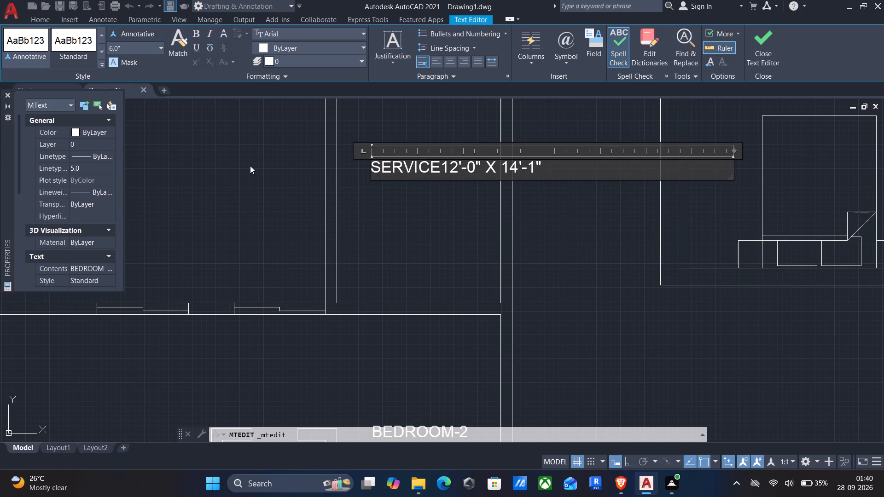
key(space)
text(LI)
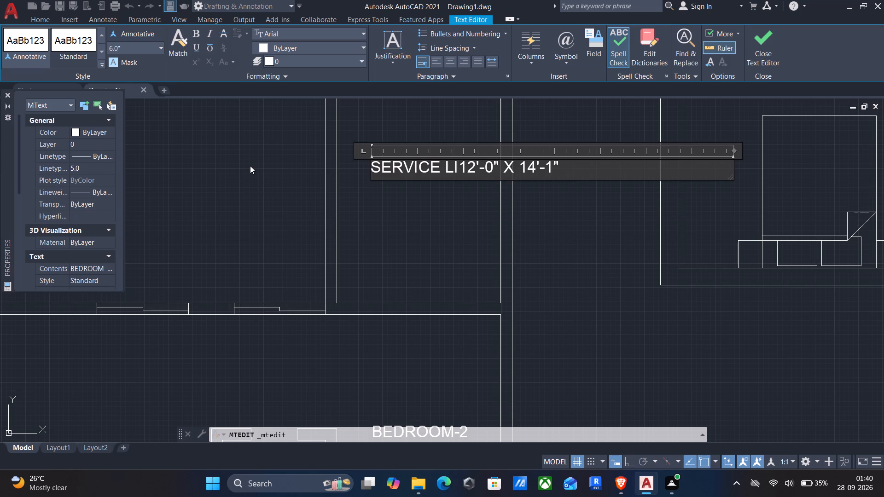
text(FT)
key(Return)
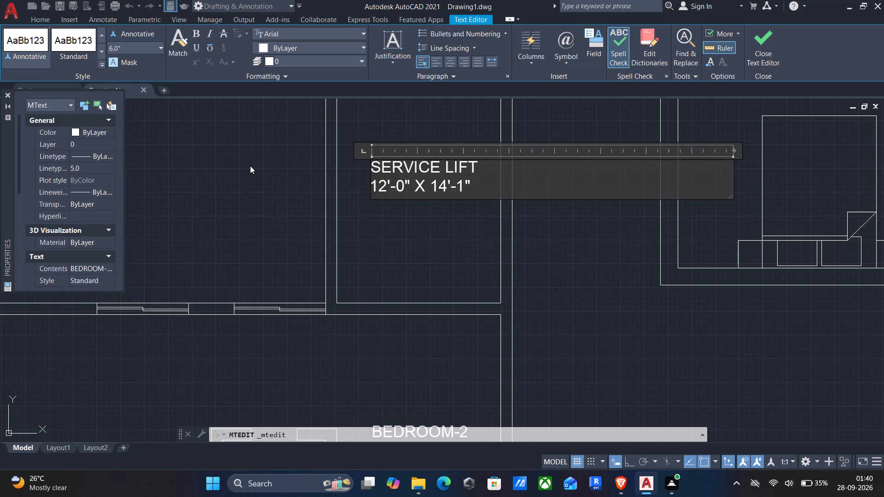
Set the size in the SERVICE LIFT label to 7'-2" X 10'-0" and finish editing it.
key(Right)
key(Right)
key(BackSpace)
key(BackSpace)
key(7)
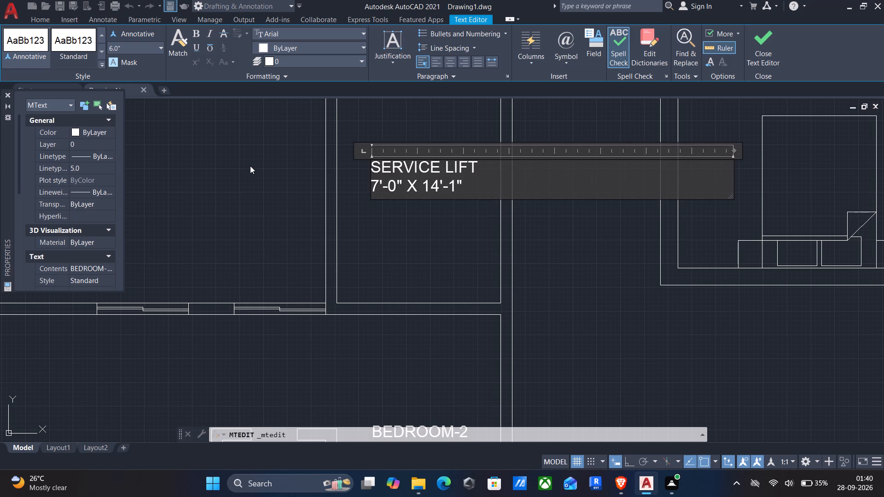
key(Right)
key(Right)
key(Right)
key(BackSpace)
key(2)
key(Right)
key(Right)
key(Right)
key(Right)
key(Right)
key(Right)
key(BackSpace)
key(0)
key(Right)
key(Right)
key(Right)
key(BackSpace)
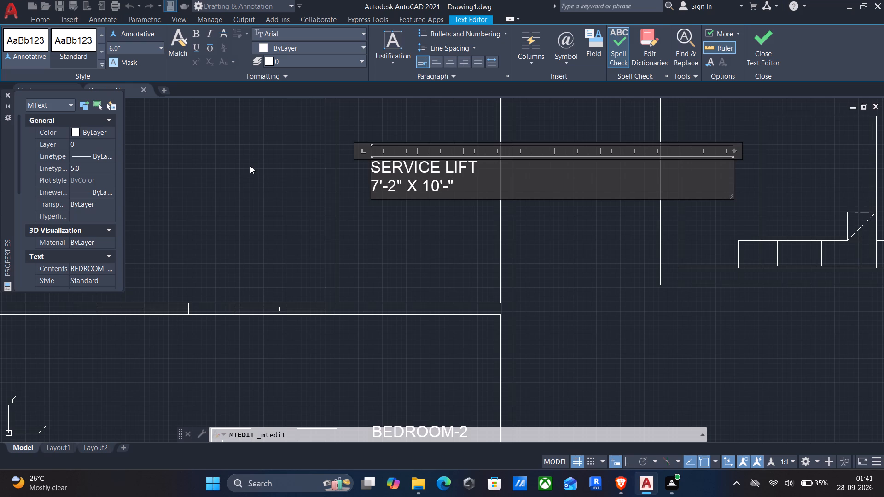
key(0)
click(250, 166)
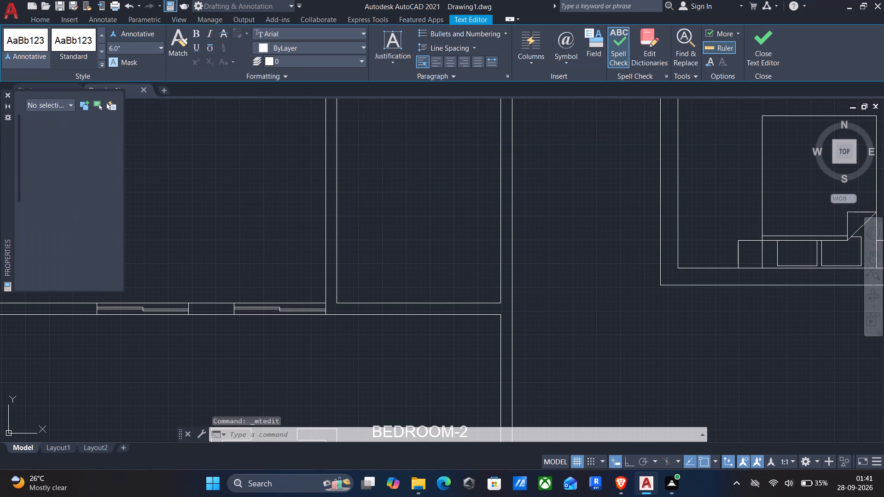
Replace the name in the label east of the FIRE and PRES. shafts with LOBBY, on its own line above the size.
scroll(395, 280, down, 1)
middle_drag(395, 281, 442, 213)
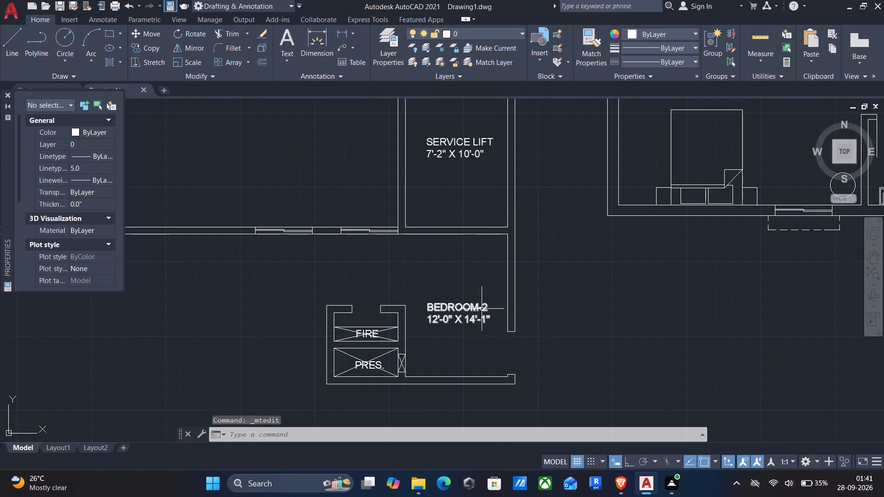
double_click(472, 306)
scroll(493, 317, up, 2)
drag(494, 298, 88, 288)
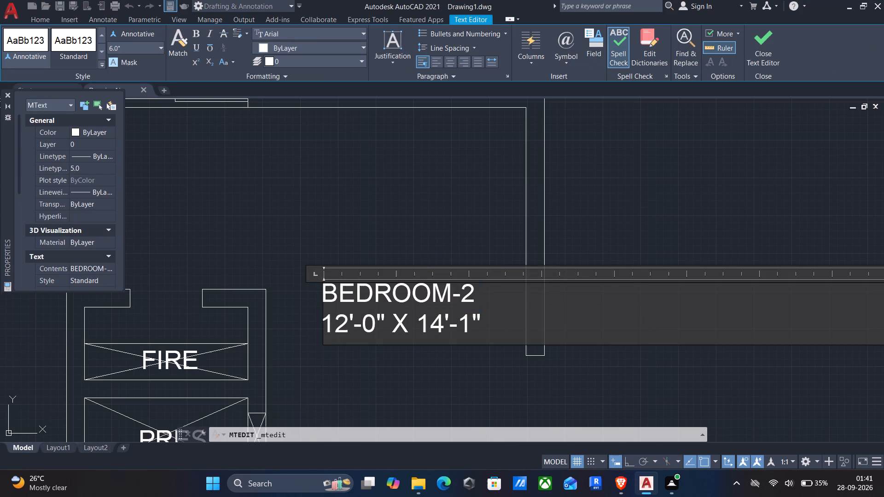
drag(88, 288, 49, 287)
text(LOBBY)
key(Return)
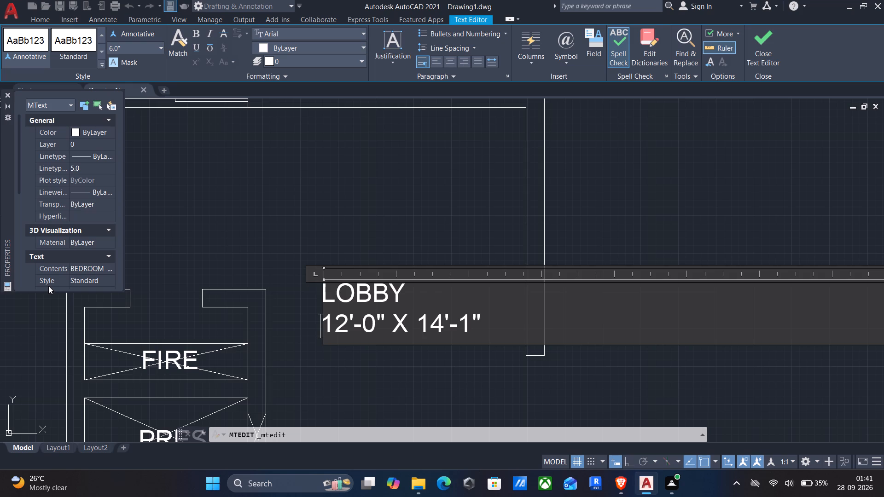
Set the size in the LOBBY label to 7'-2" X 10'-10" and finish editing it.
key(Right)
key(Right)
key(BackSpace)
key(BackSpace)
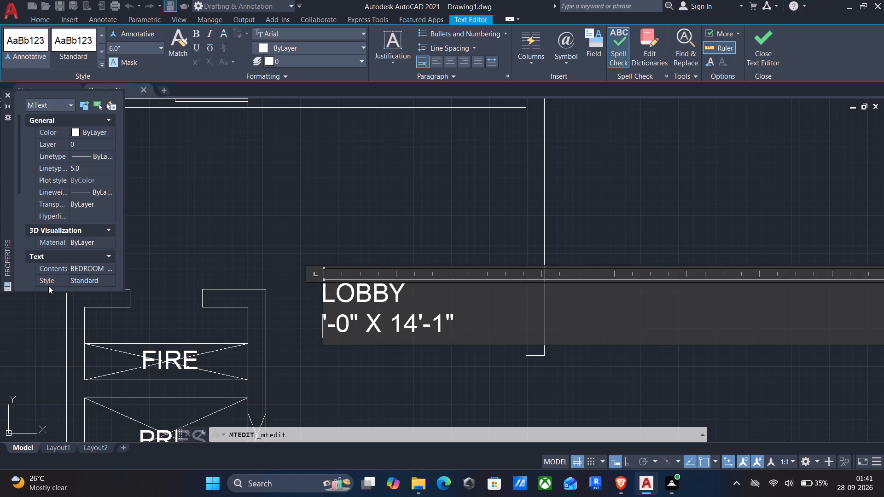
key(7)
key(Right)
key(Right)
key(Right)
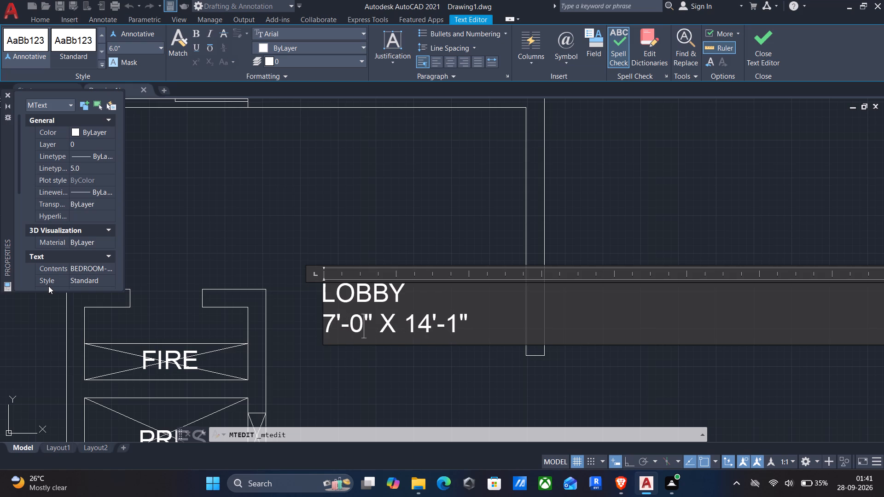
key(BackSpace)
key(2)
key(Right)
key(Right)
key(Right)
key(Right)
key(Right)
key(Right)
key(BackSpace)
key(0)
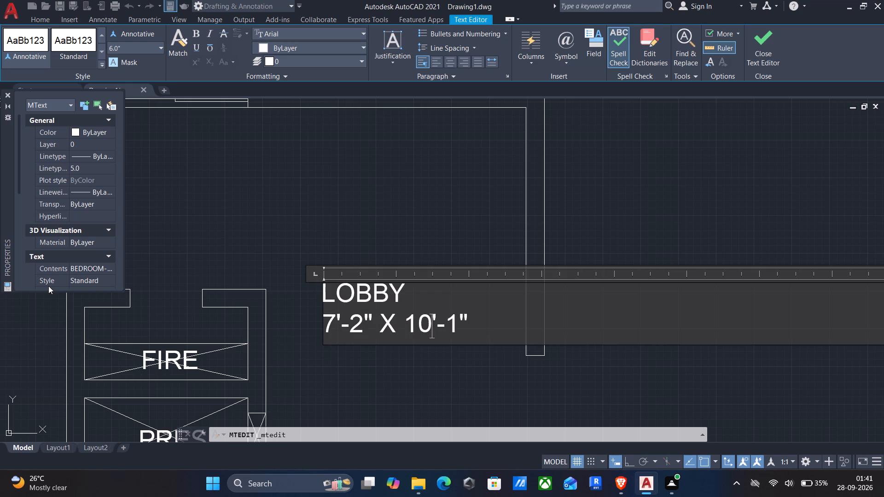
key(Right)
key(Right)
key(Right)
key(0)
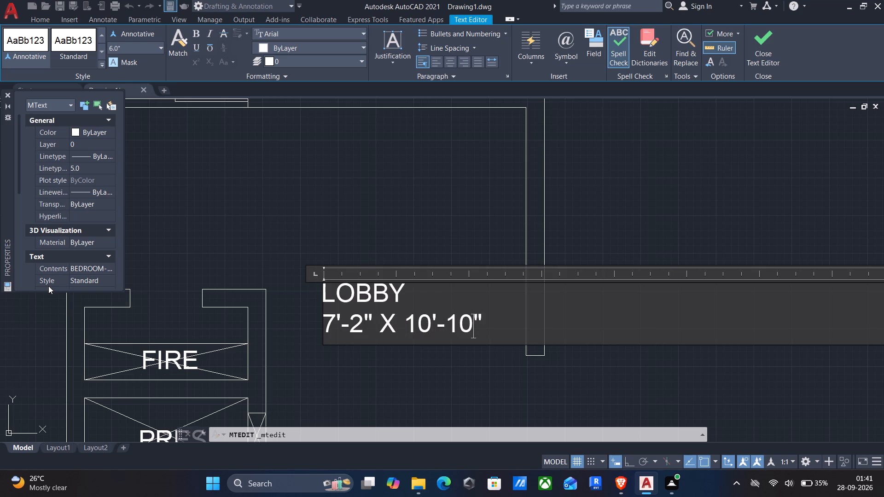
click(238, 199)
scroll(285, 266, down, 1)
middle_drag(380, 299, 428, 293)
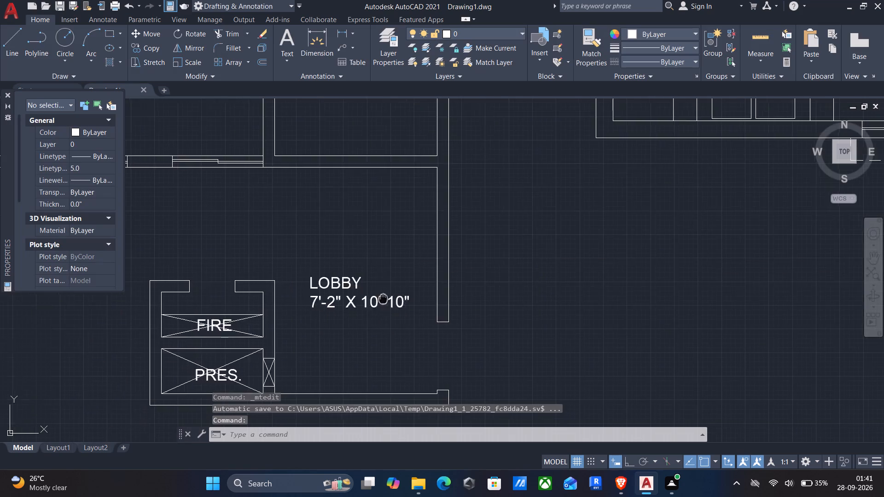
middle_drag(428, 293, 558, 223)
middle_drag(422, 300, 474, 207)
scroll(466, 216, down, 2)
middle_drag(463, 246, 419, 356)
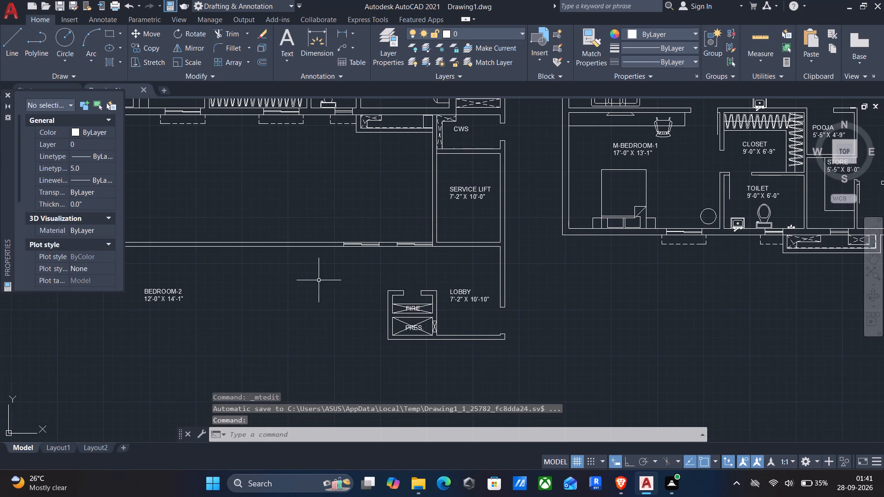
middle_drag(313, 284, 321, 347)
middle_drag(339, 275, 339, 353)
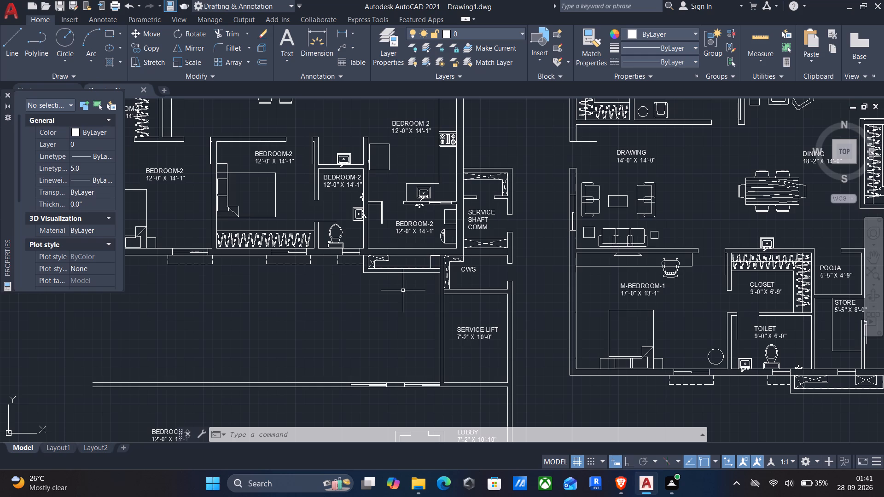
Replace the whole label in the space directly west of SERVICE SHAFT COMM with 5'-0" WIDE and UTILITY on two lines.
double_click(411, 228)
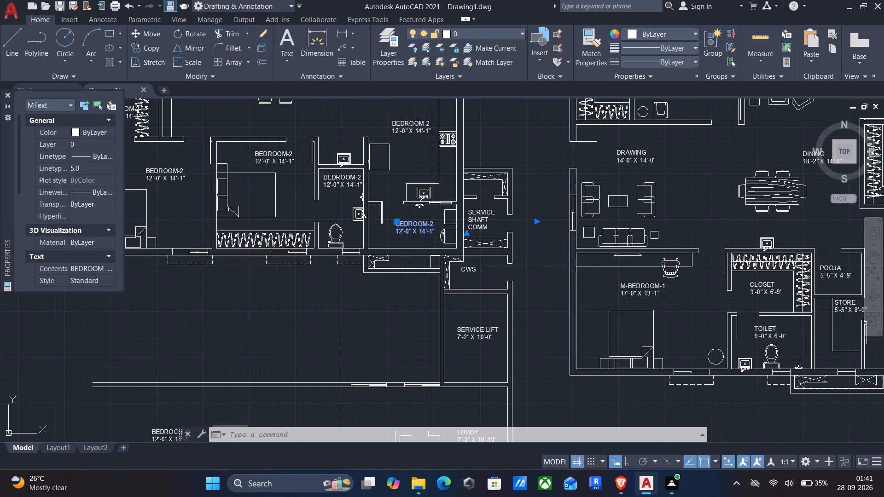
scroll(426, 215, up, 2)
drag(441, 260, 321, 238)
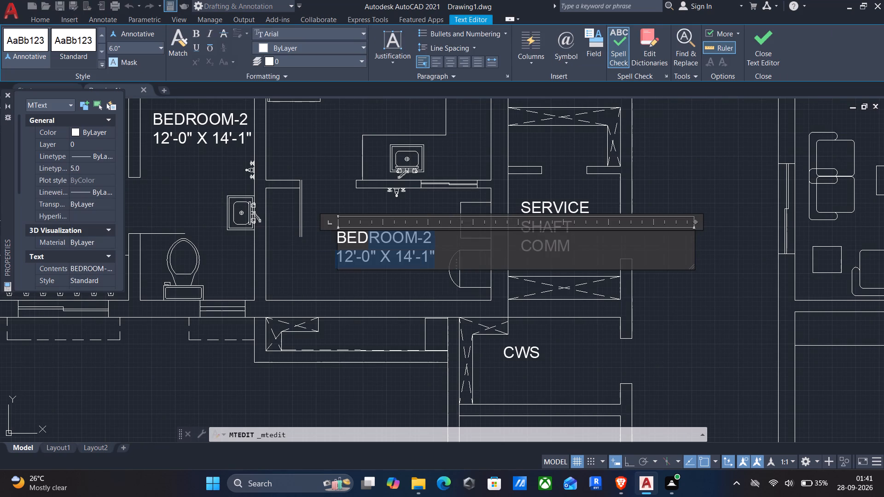
drag(321, 238, 316, 238)
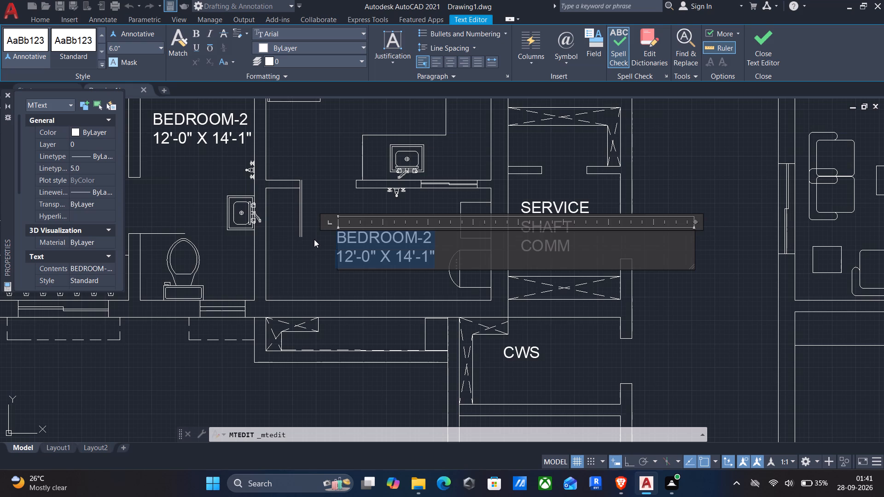
key(5)
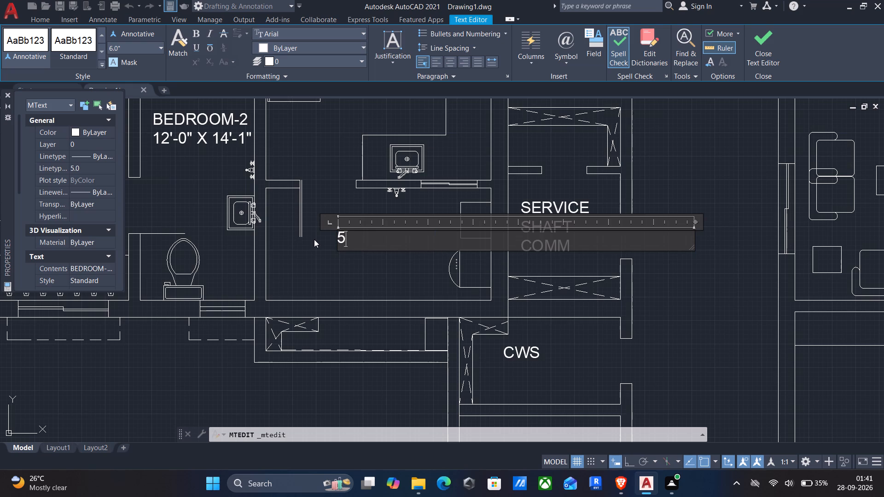
text('-0")
key(space)
text(WI)
text(DE)
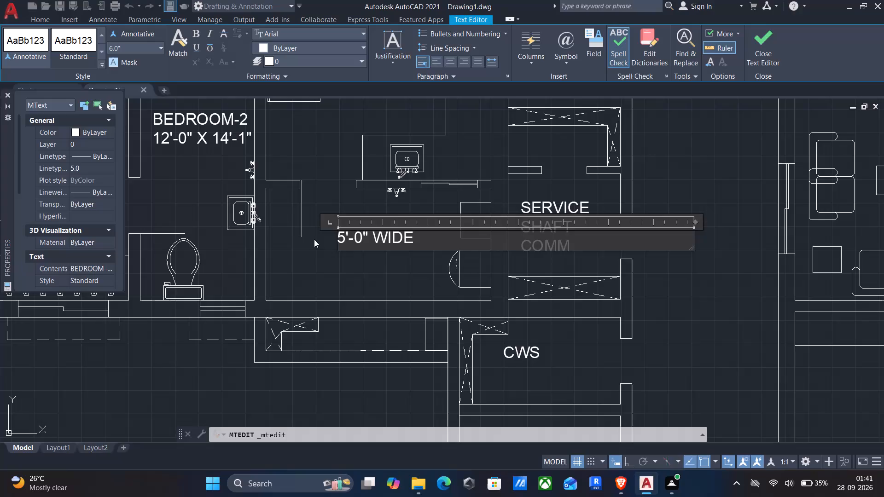
key(space)
key(Return)
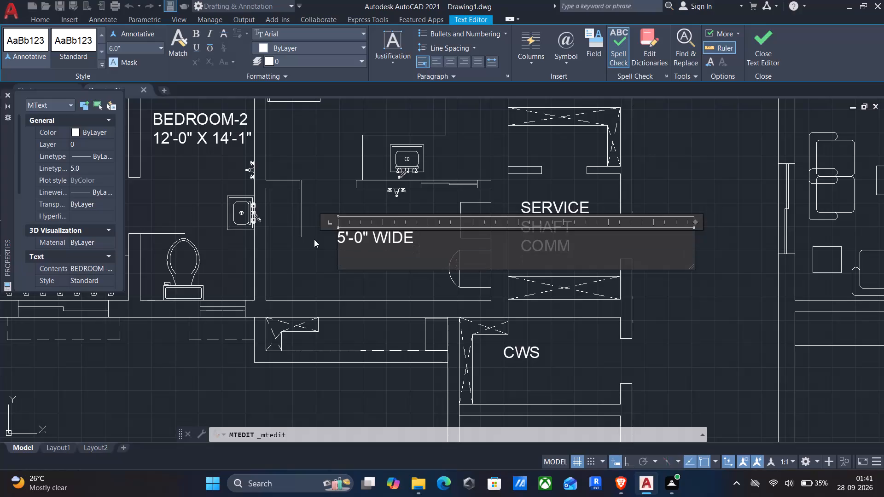
text(UTILITY)
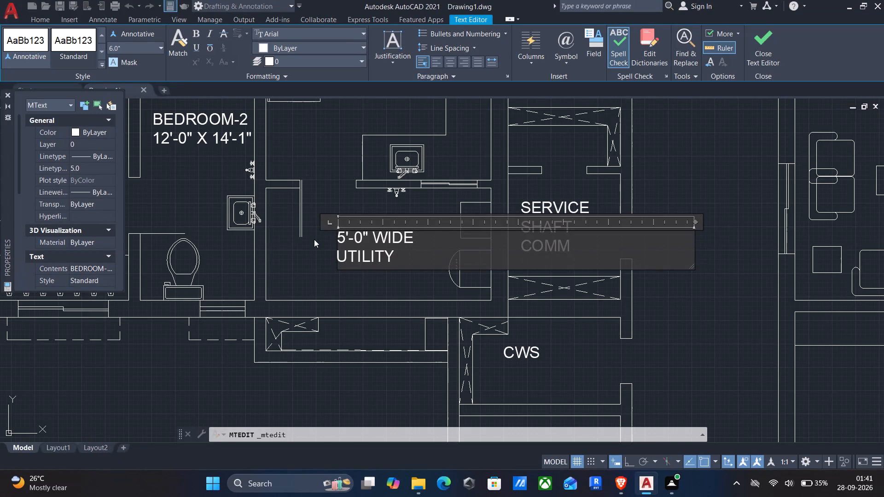
click(323, 260)
Replace the name in the label of the toilet room west of the utility with TOILET, on its own line above the size.
middle_drag(321, 261, 429, 280)
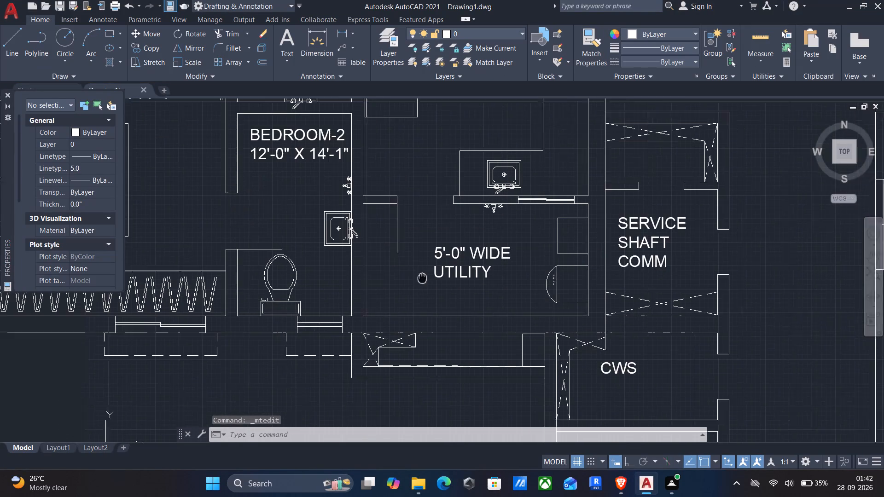
middle_drag(429, 280, 436, 281)
middle_drag(418, 264, 480, 312)
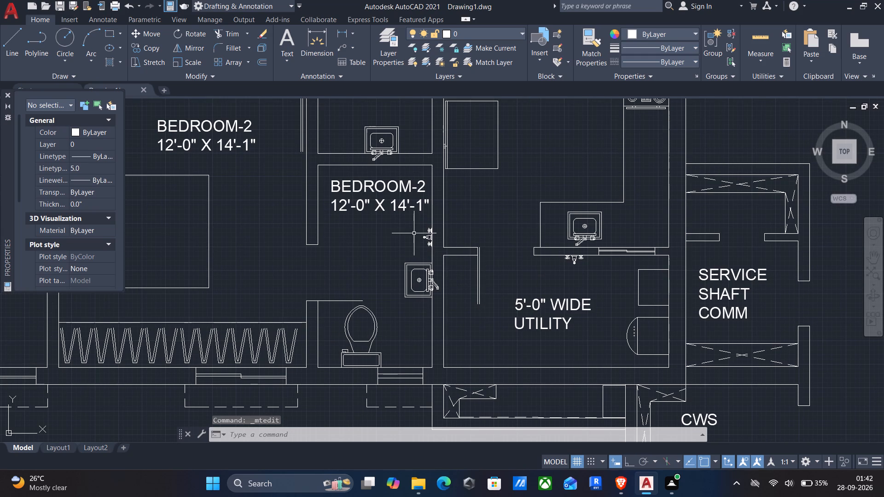
middle_drag(428, 229, 407, 303)
double_click(376, 261)
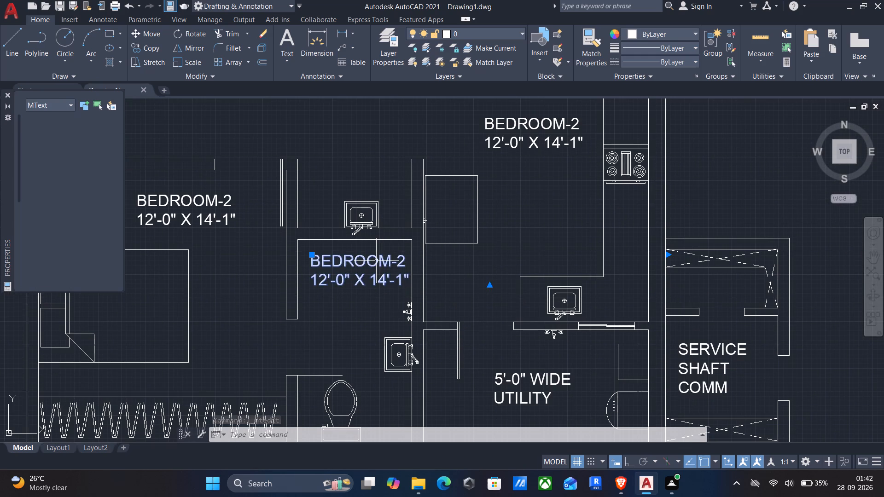
scroll(420, 275, up, 1)
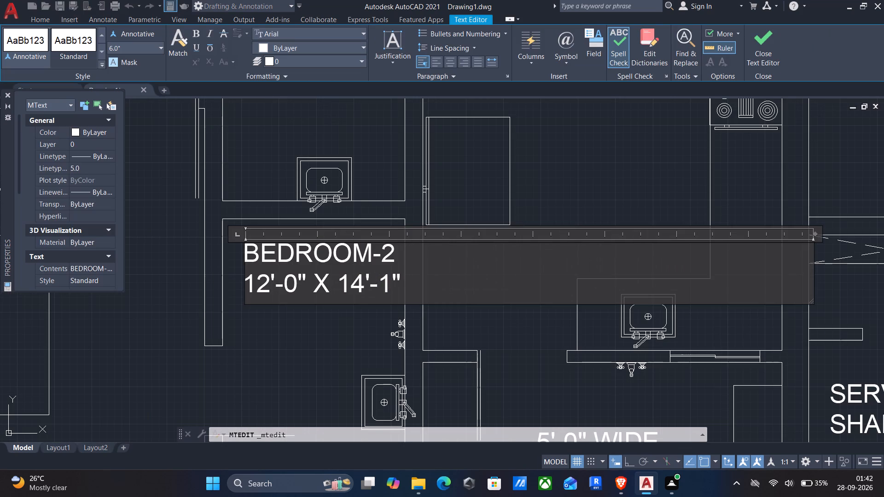
drag(413, 259, 137, 253)
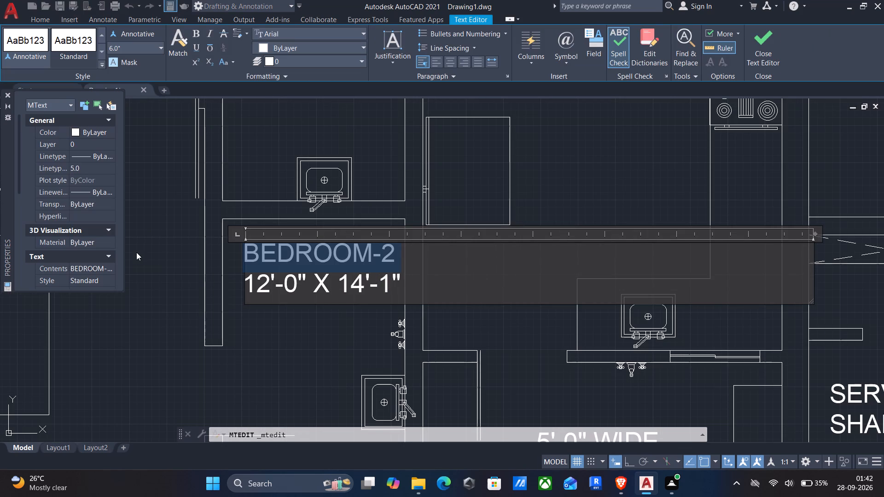
text(TOILET)
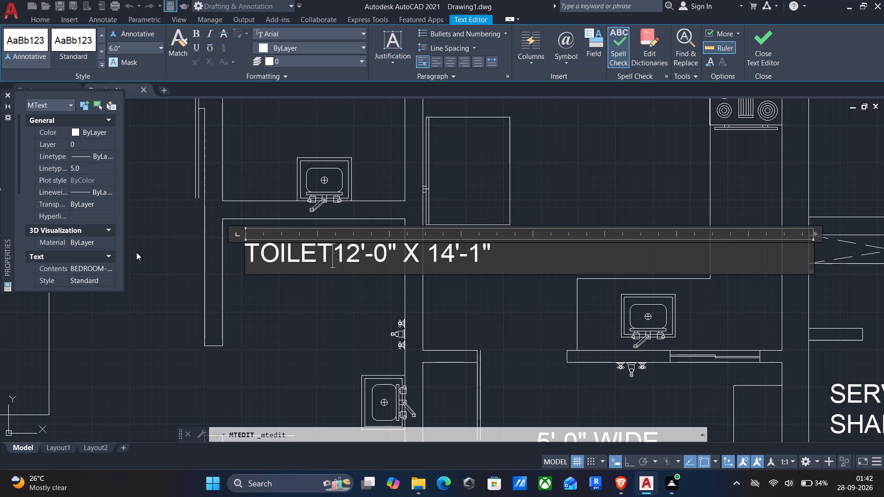
key(Return)
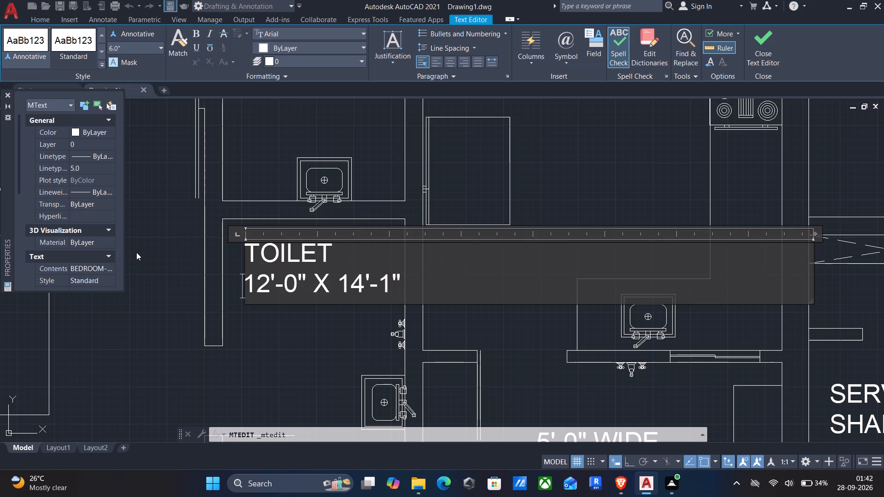
Set the size in that TOILET label to 5'-0" X 9'-0" and finish editing it.
key(Right)
key(Right)
key(BackSpace)
key(BackSpace)
key(5)
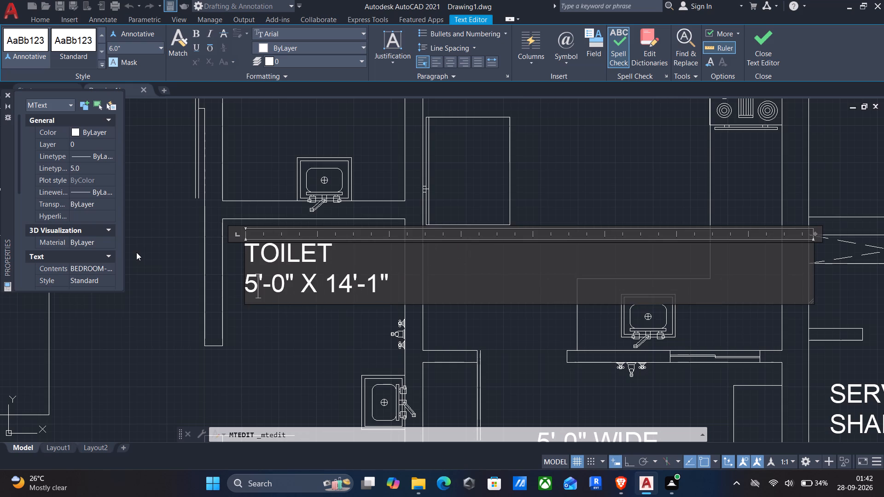
key(Right)
key(Right)
key(Right)
key(Right)
key(Right)
key(Right)
key(Right)
key(Right)
key(Right)
key(Right)
key(Left)
key(BackSpace)
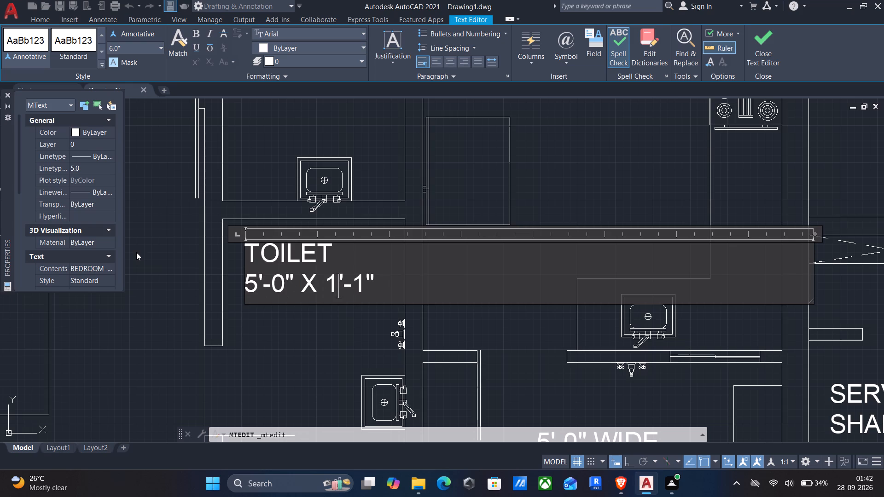
key(BackSpace)
key(9)
key(Right)
key(Right)
key(Right)
key(BackSpace)
key(0)
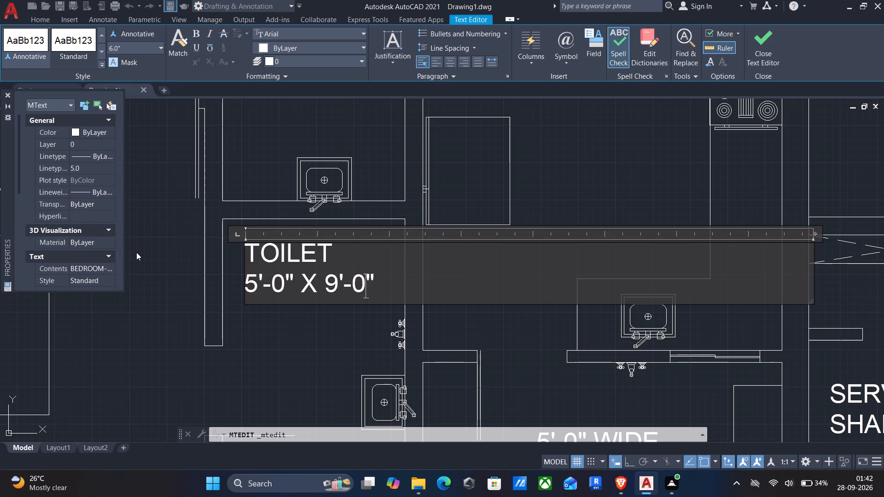
click(179, 329)
Replace the name in the label beside the stove, north of the utility, with KITCHEN, on its own line above the size.
scroll(422, 293, down, 1)
middle_drag(463, 288, 412, 337)
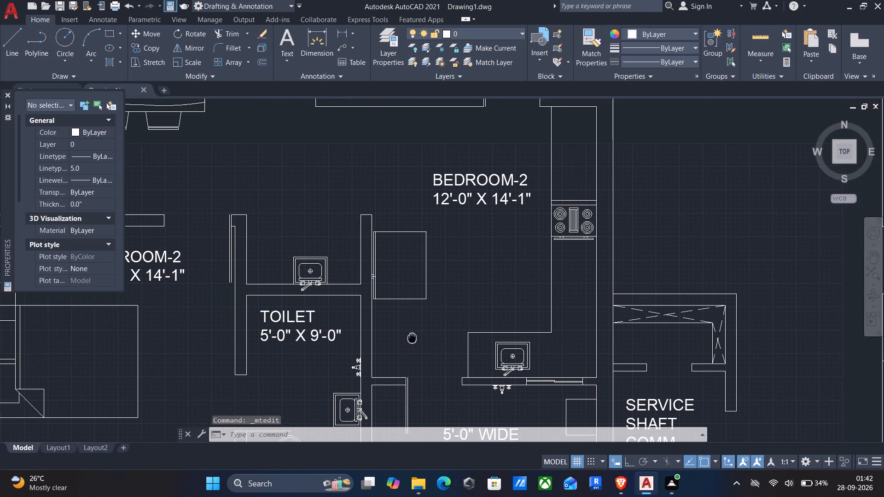
middle_drag(412, 337, 447, 345)
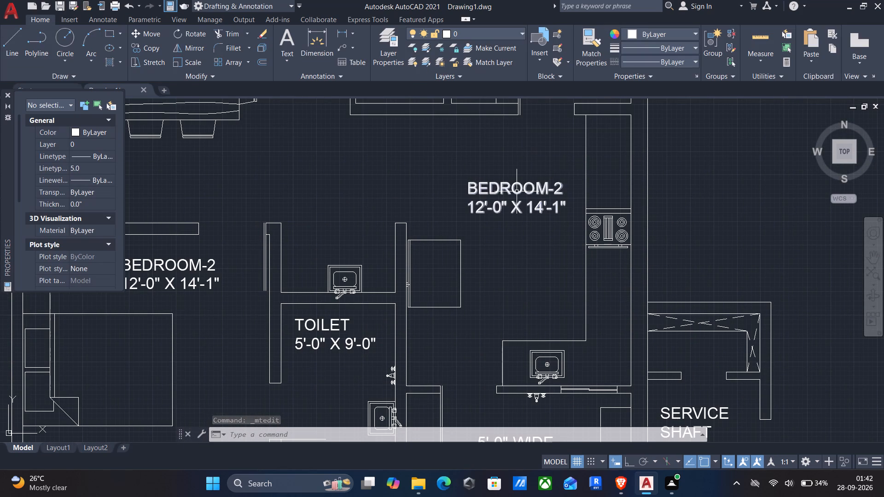
double_click(517, 192)
scroll(516, 192, up, 1)
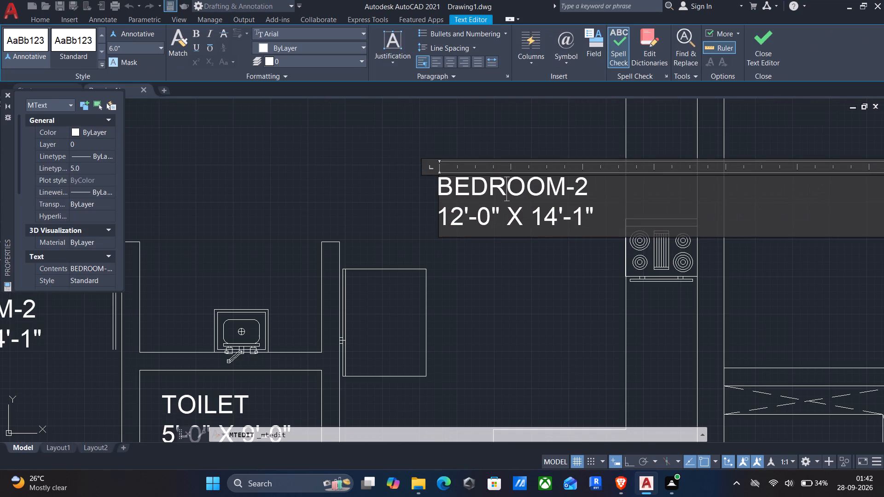
scroll(599, 186, up, 1)
drag(600, 185, 250, 186)
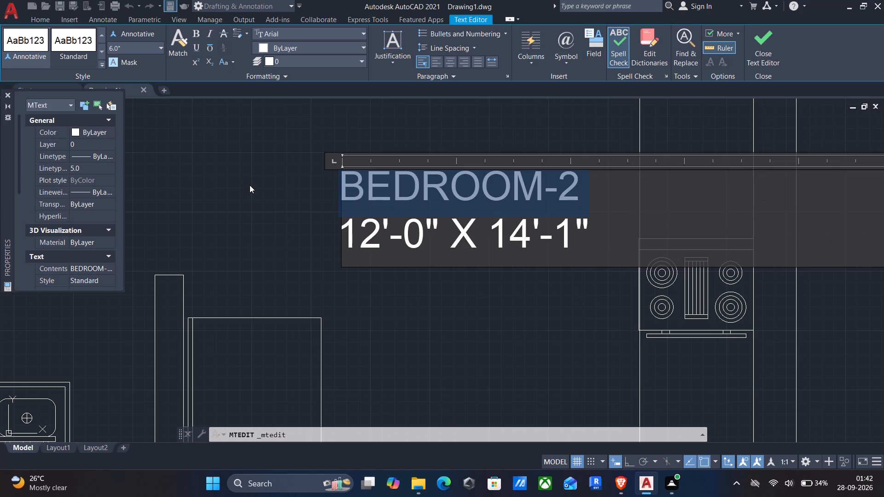
text(KI)
key(t)
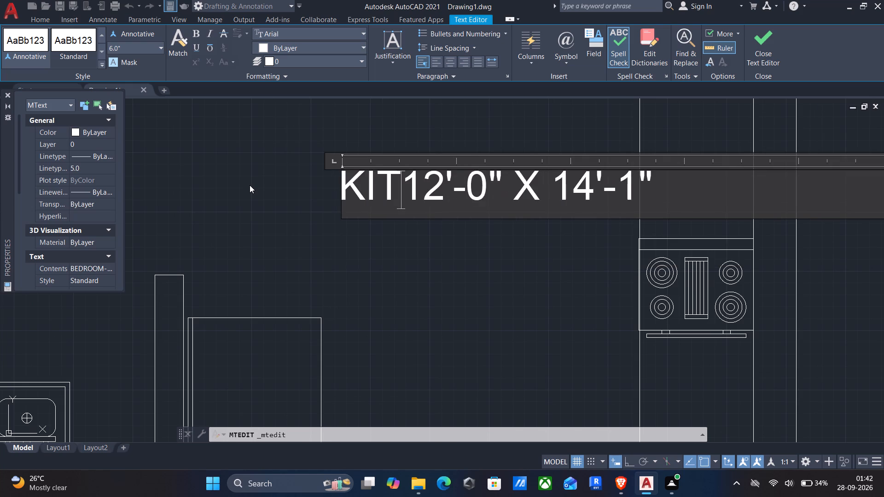
key(c)
text(HEN)
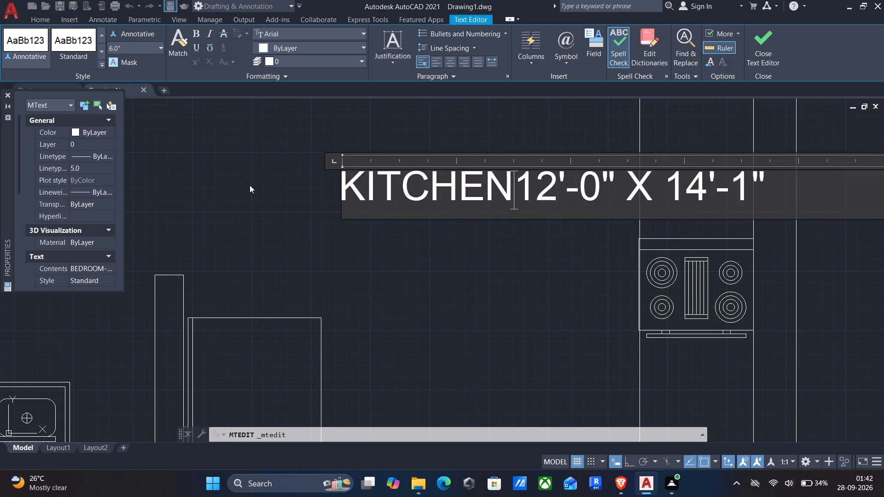
key(Return)
Set the size in the KITCHEN label to 10'-2" X 12'-1" and finish editing it.
key(Right)
key(Right)
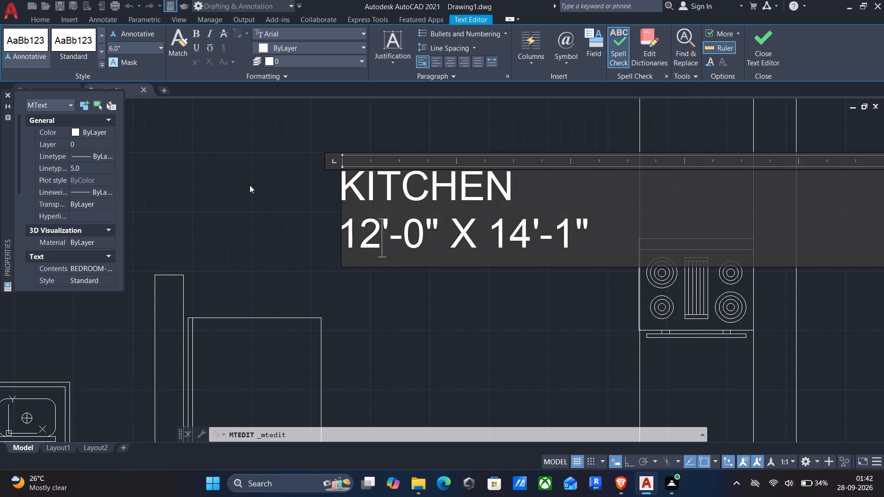
key(BackSpace)
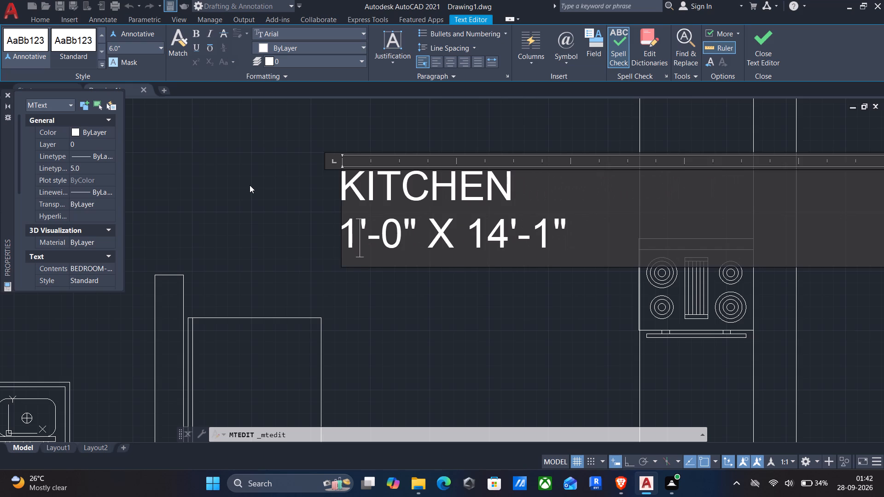
key(0)
key(Right)
key(Right)
key(Right)
key(BackSpace)
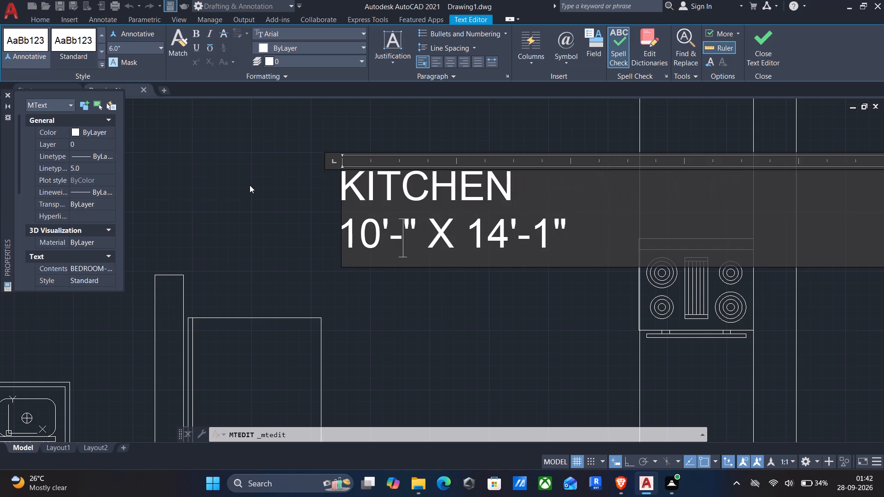
key(2)
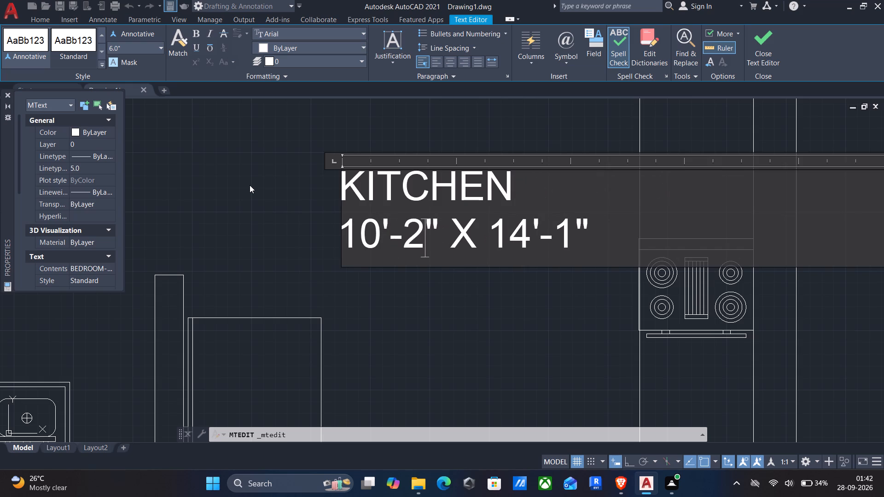
key(Right)
key(Right)
key(Right)
key(Right)
key(Right)
key(Right)
key(BackSpace)
key(2)
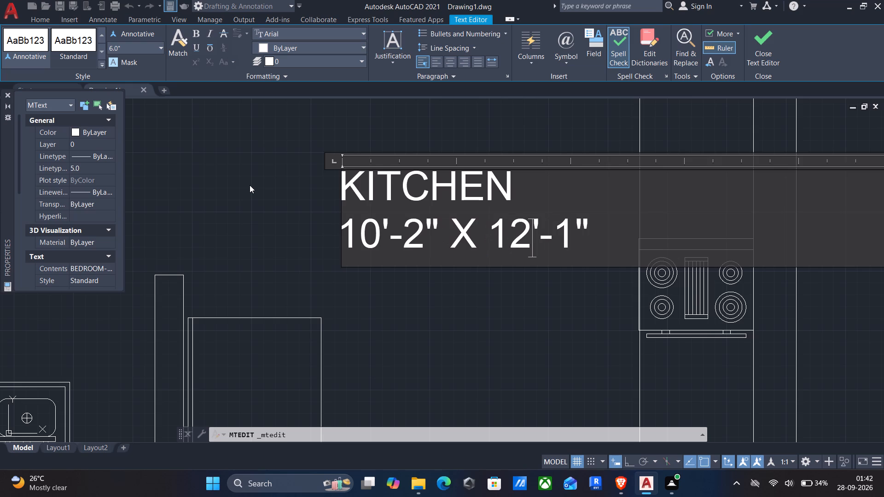
click(250, 185)
scroll(289, 216, down, 1)
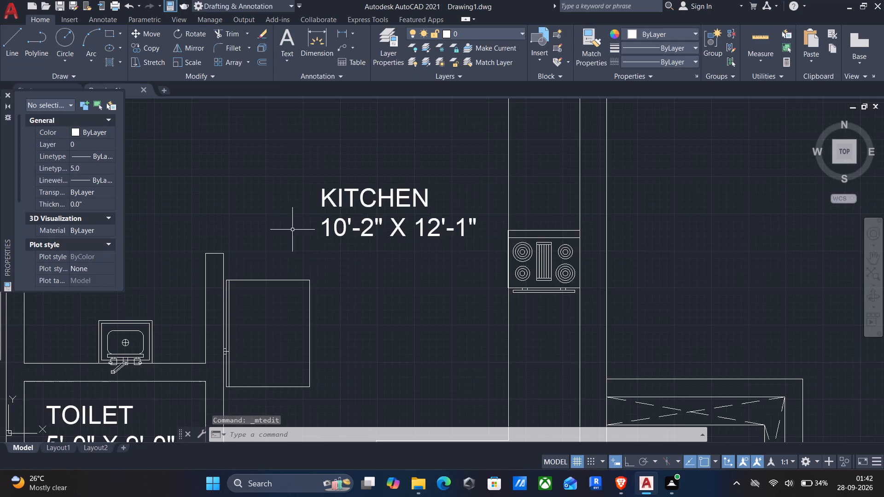
Change the name in the label of the bedroom directly west of the 5'-0" X 9'-0" toilet to BEDROOM-3.
middle_drag(326, 246, 463, 225)
scroll(465, 225, down, 2)
middle_drag(333, 254, 432, 216)
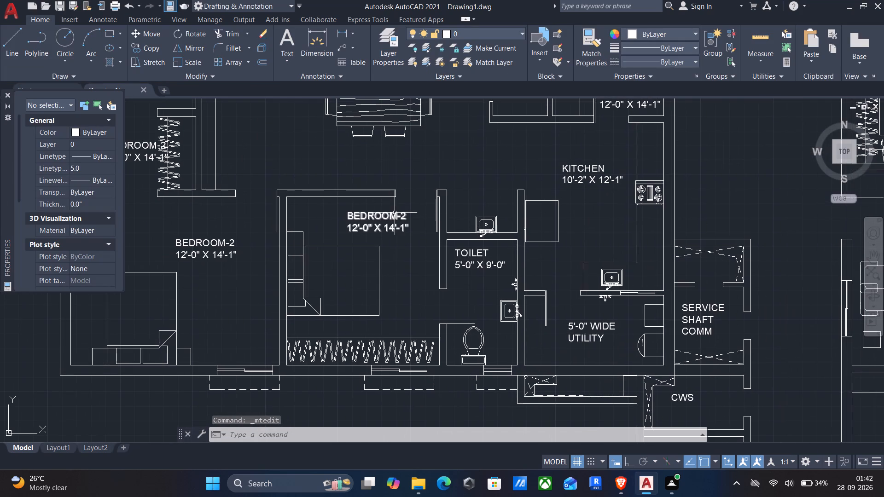
click(394, 213)
double_click(394, 213)
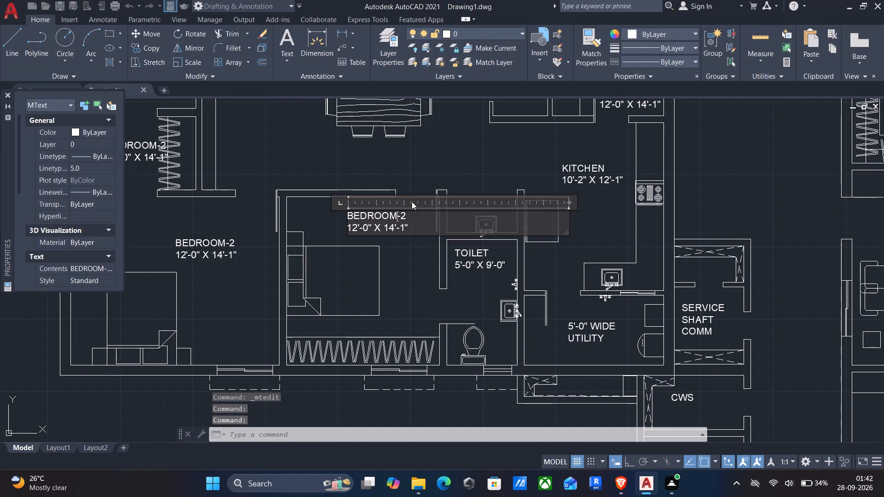
click(406, 212)
key(BackSpace)
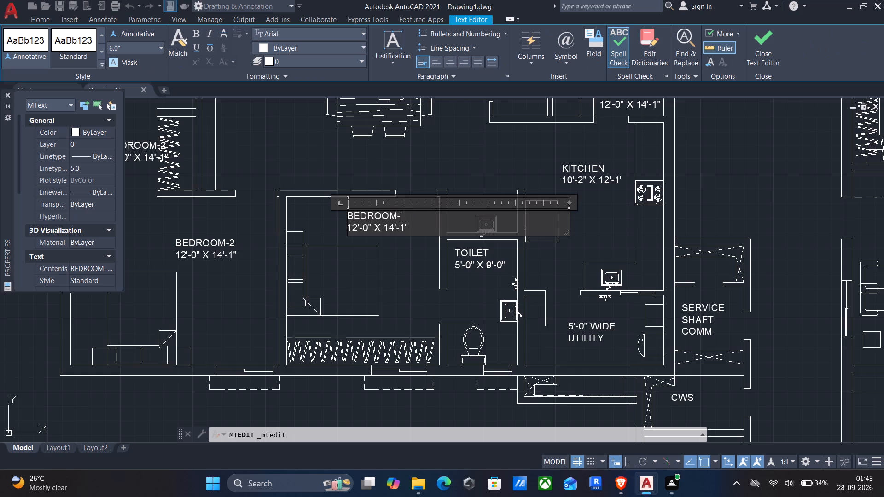
key(3)
Set the size in the BEDROOM-3 label to 11'-0" X 12'-1" and finish editing it.
scroll(385, 249, up, 2)
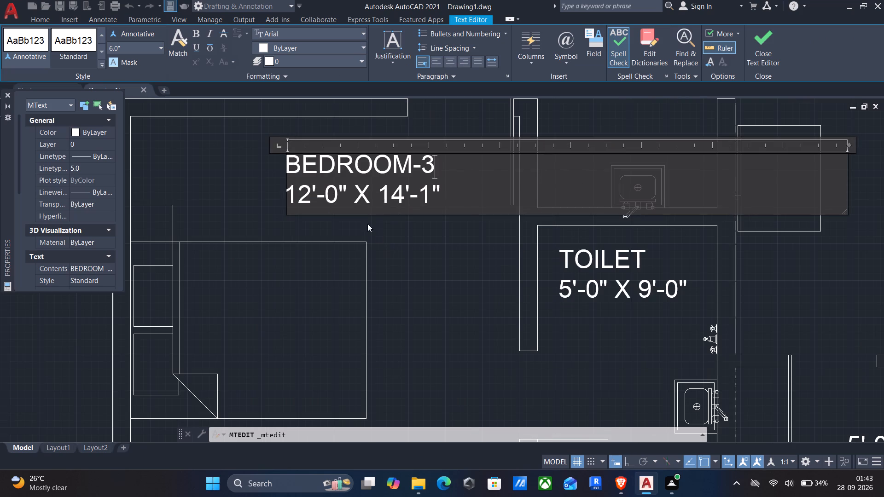
click(309, 204)
key(BackSpace)
key(1)
key(Right)
key(Right)
key(Right)
key(Right)
key(Right)
key(Right)
key(Right)
key(Right)
key(Right)
key(Right)
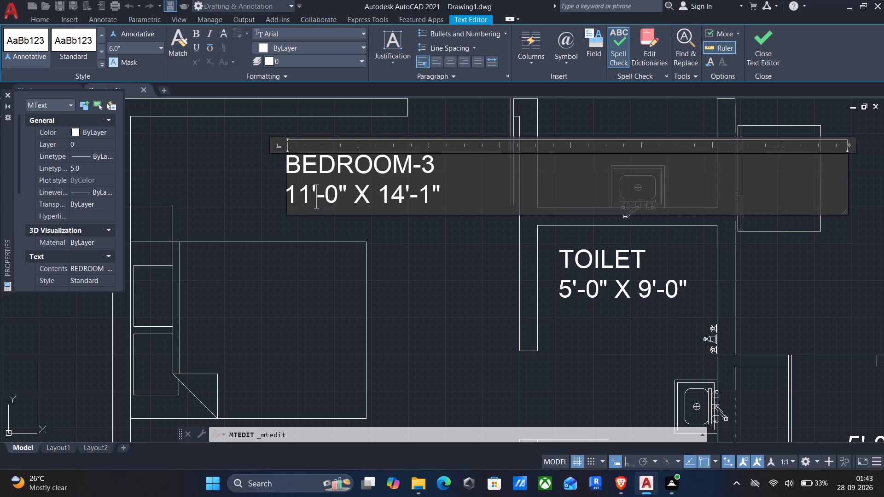
key(Left)
key(BackSpace)
key(2)
click(287, 266)
Change the name in the label of the bedroom west of BEDROOM-3 to M-BEDROOM-1.
scroll(287, 266, down, 2)
middle_drag(308, 262, 397, 259)
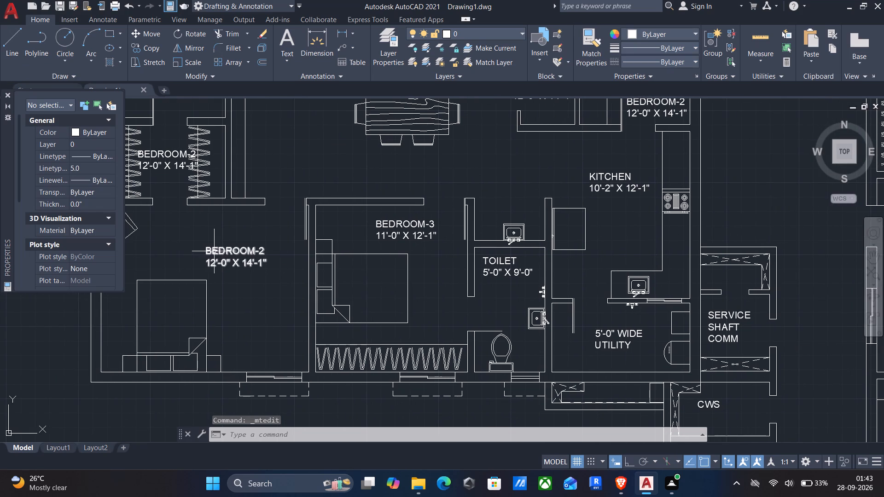
double_click(219, 248)
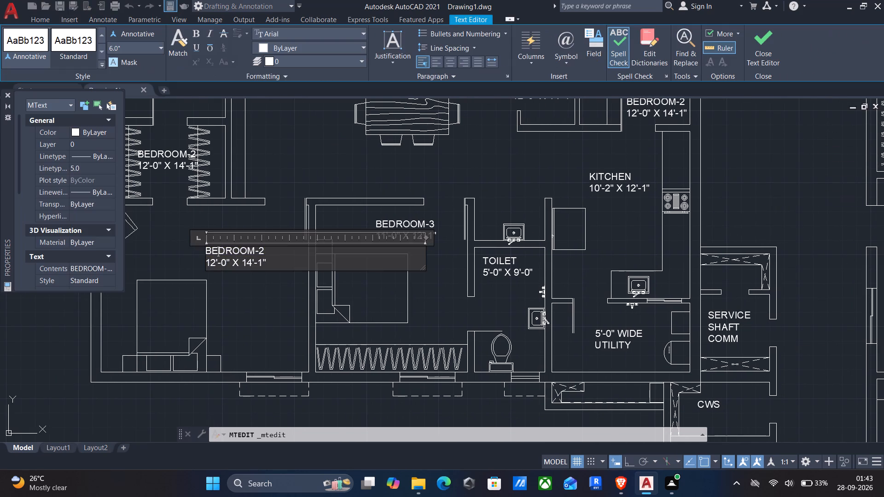
scroll(285, 256, up, 1)
click(272, 250)
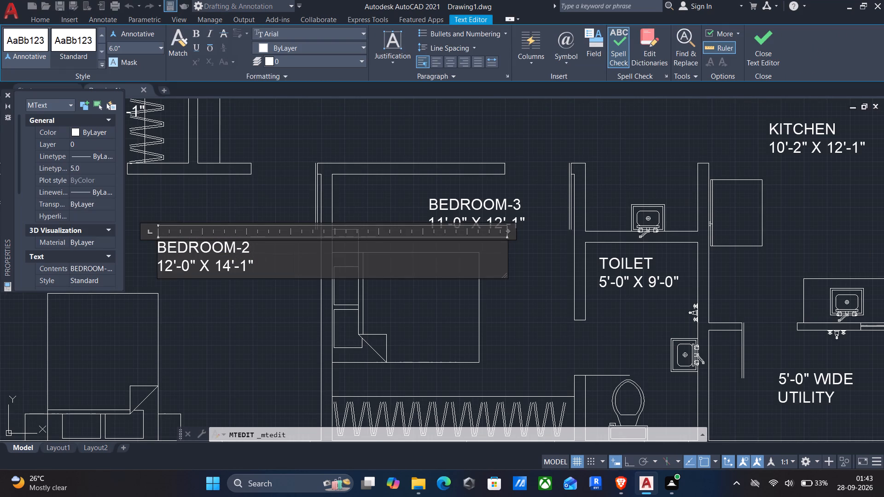
key(BackSpace)
key(1)
key(Left)
key(Left)
key(Left)
key(Left)
key(Left)
key(Left)
key(Left)
key(Left)
key(Left)
key(Left)
key(Left)
key(Left)
key(Left)
key(Left)
key(Left)
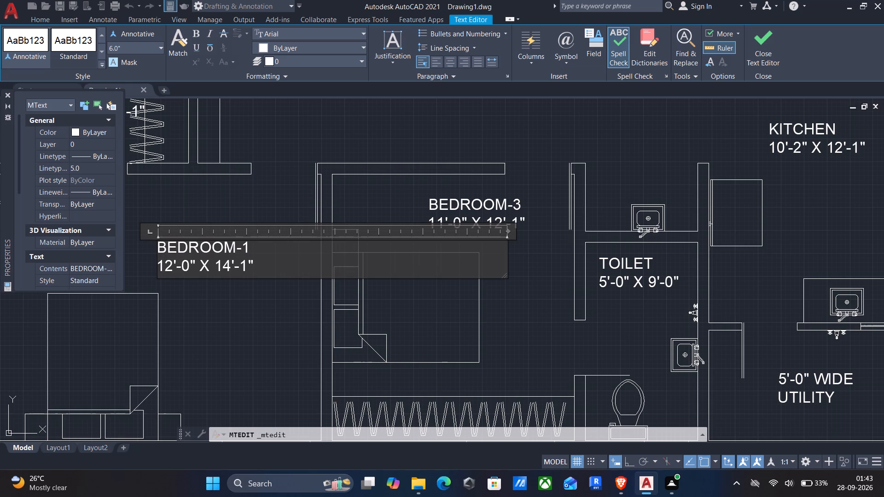
key(m)
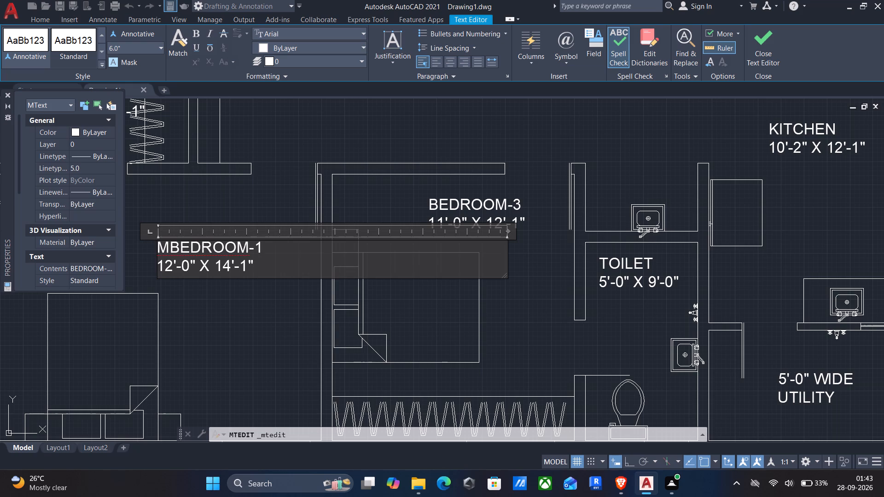
key(minus)
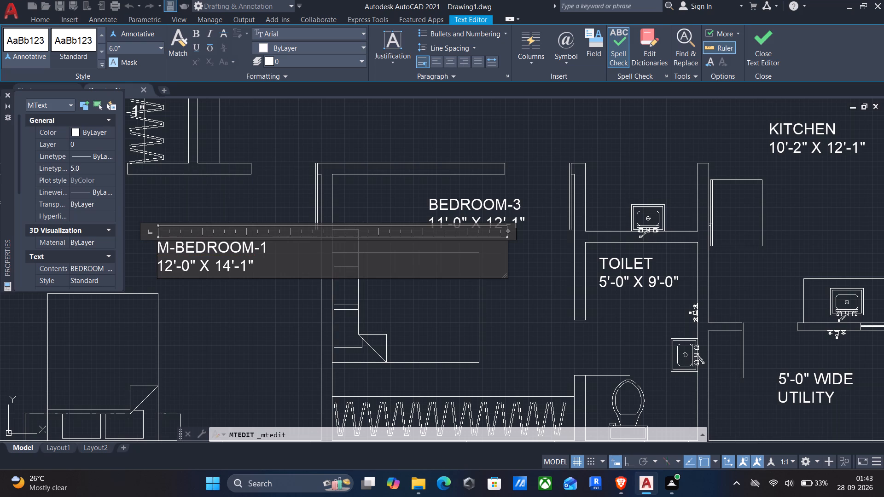
Set the size in the M-BEDROOM-1 label to 15'-1" X 12'-1" and finish editing it.
key(Down)
key(Left)
key(Right)
key(BackSpace)
key(5)
key(Right)
key(Right)
key(Right)
key(BackSpace)
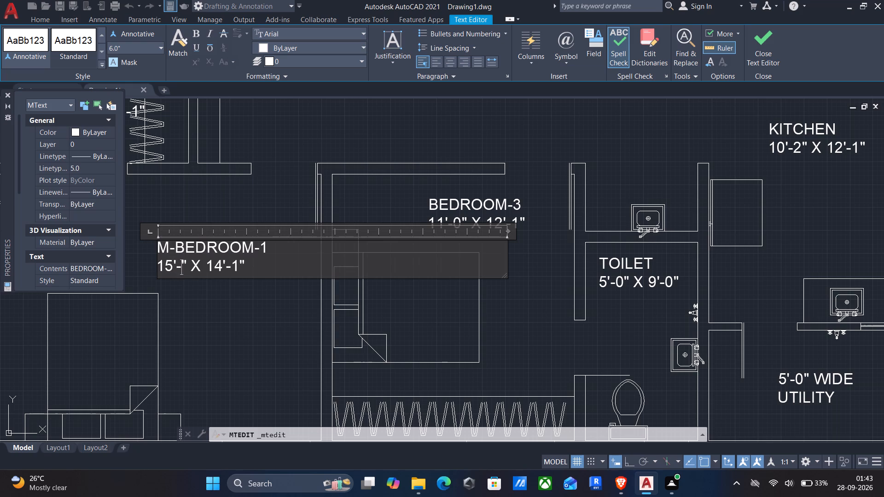
key(1)
key(Right)
key(Right)
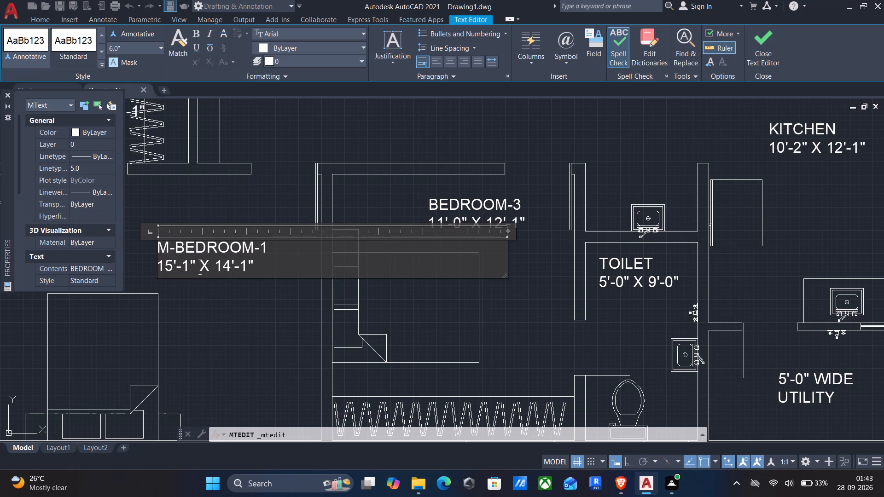
key(Right)
key(Right)
key(Right)
key(Right)
key(BackSpace)
key(2)
click(278, 325)
Replace the name in the label between the two wardrobes north of M-BEDROOM-1 with CLOSET, on its own line above the size.
scroll(285, 272, down, 1)
middle_drag(299, 250, 411, 223)
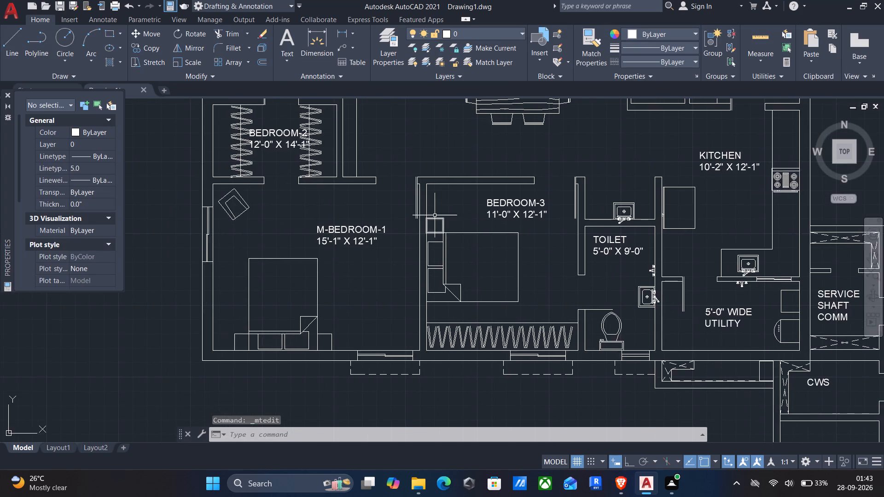
middle_drag(434, 218, 414, 330)
double_click(263, 244)
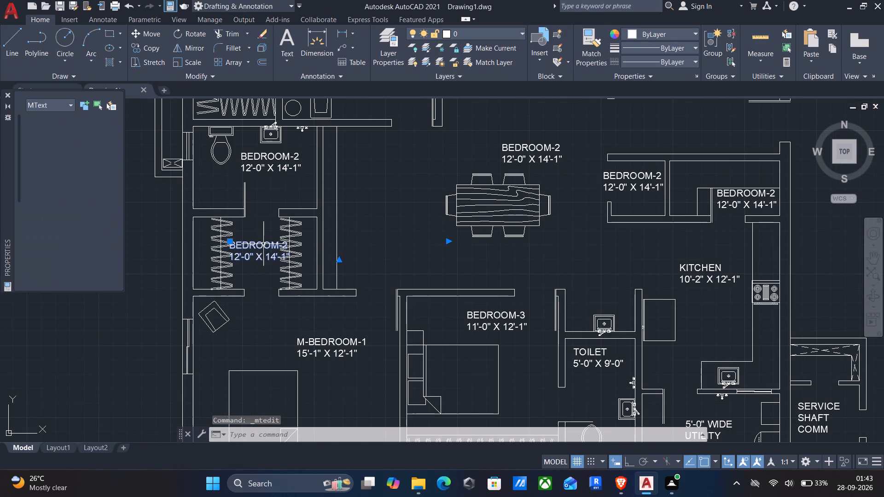
scroll(291, 245, up, 2)
drag(292, 245, 76, 246)
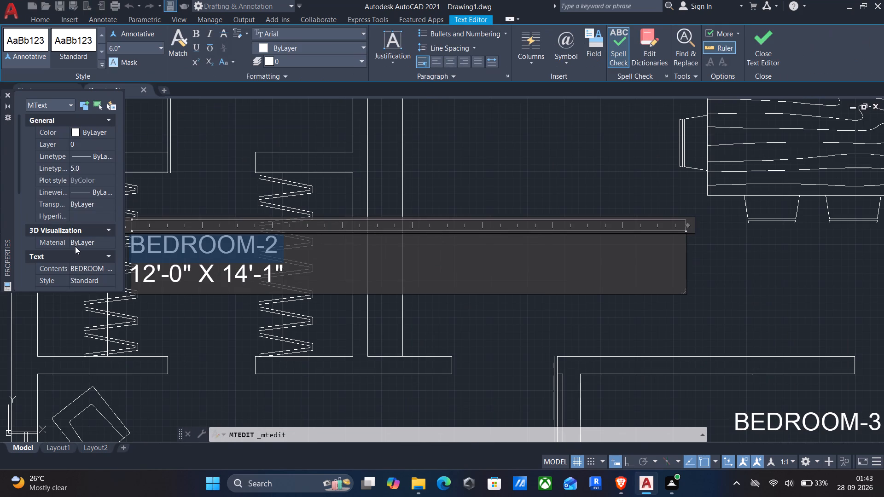
text(CLOSET)
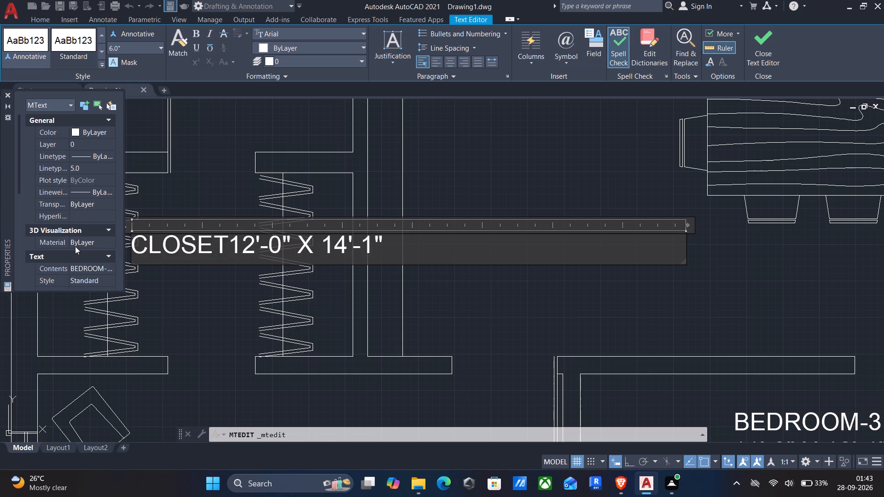
key(Return)
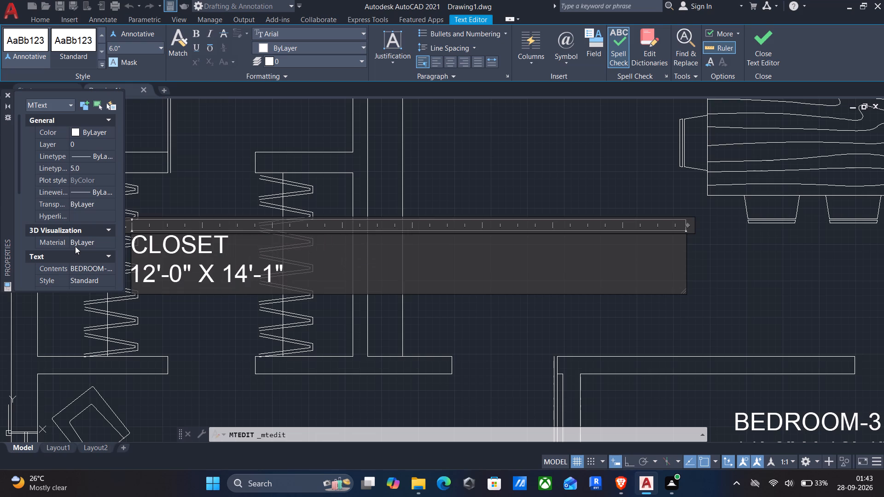
Set the size in the CLOSET label to 9'-0" X 5'-3" and finish editing it.
key(Right)
key(Right)
key(BackSpace)
key(BackSpace)
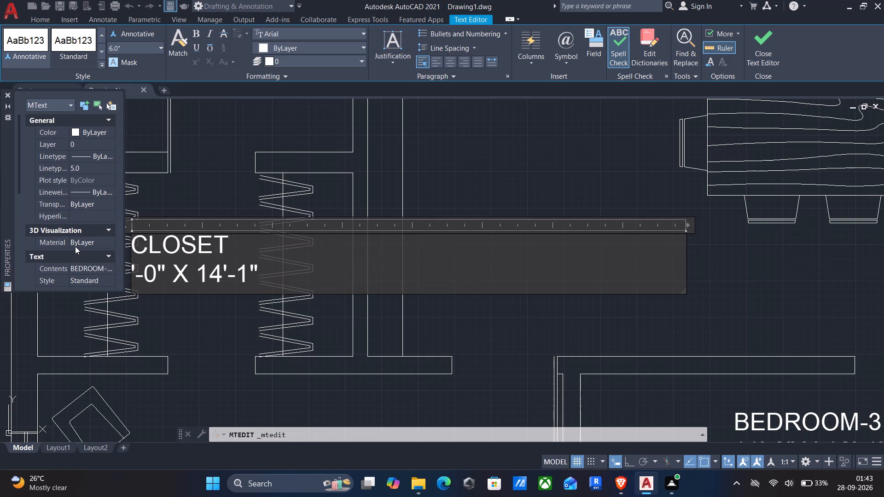
key(9)
key(Right)
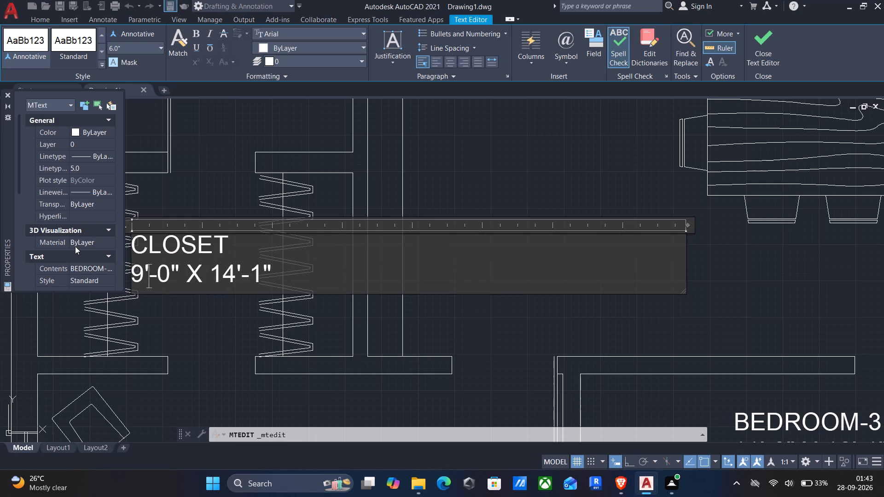
key(Right)
key(Right)
key(Right)
key(Right)
key(Right)
key(Right)
key(Right)
key(Right)
key(BackSpace)
key(BackSpace)
key(5)
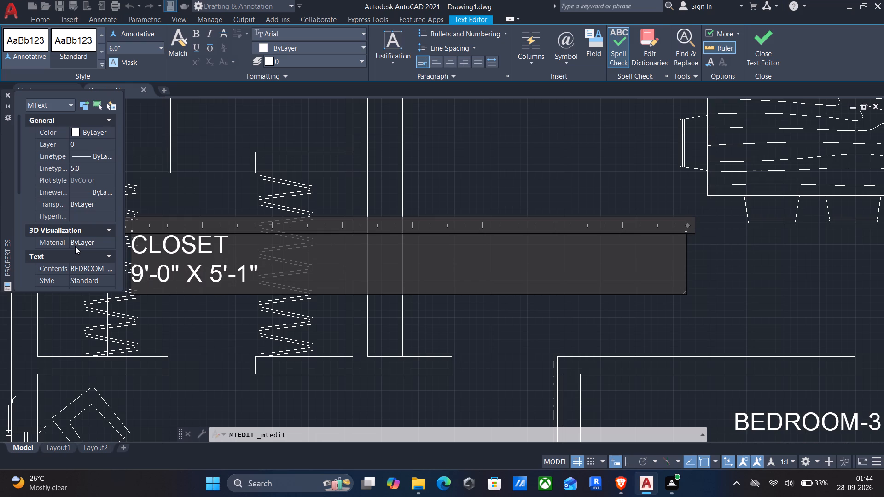
key(Right)
key(Right)
key(Right)
key(BackSpace)
key(3)
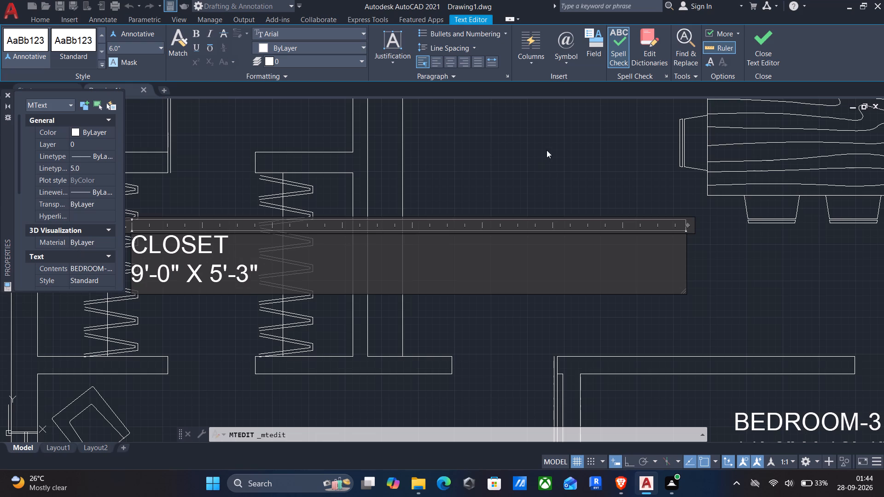
click(547, 150)
Replace the name in the label of the bathroom north of CLOSET with TOILET, on its own line above the size.
scroll(547, 150, down, 2)
middle_drag(547, 175, 505, 234)
middle_drag(511, 236, 472, 272)
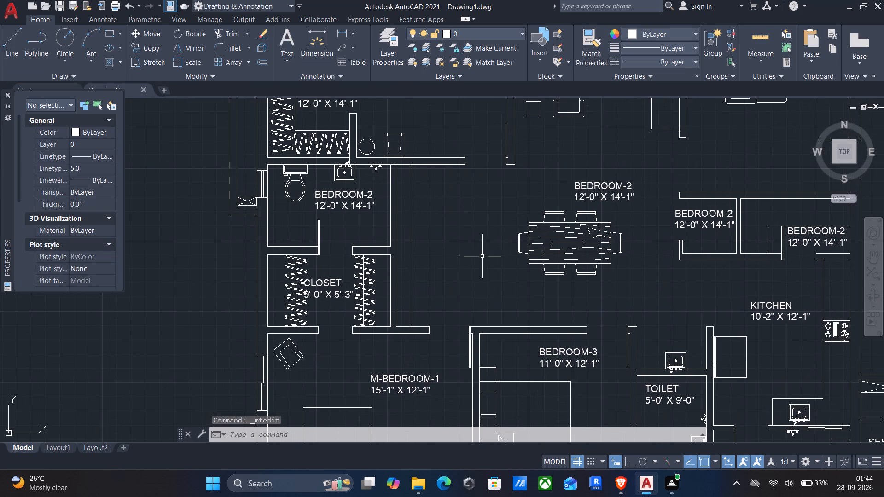
double_click(343, 194)
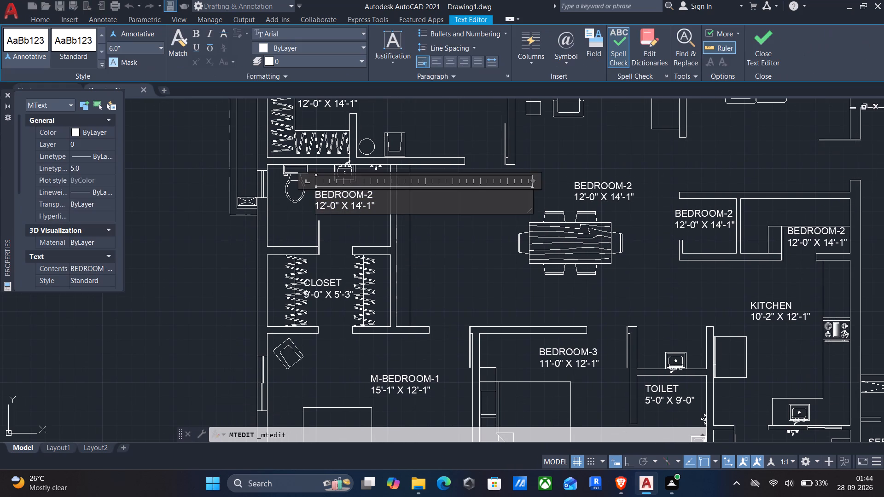
drag(383, 199, 221, 202)
drag(384, 195, 265, 206)
drag(378, 193, 378, 194)
drag(378, 194, 280, 189)
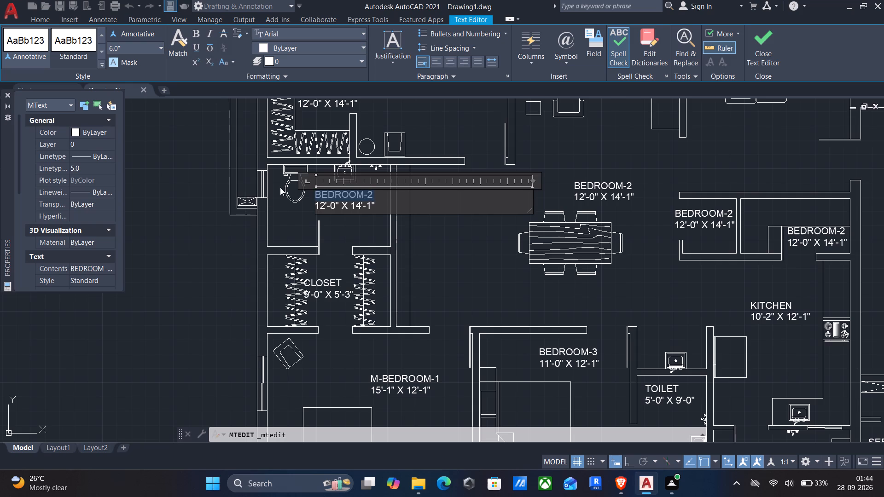
text(TOILET)
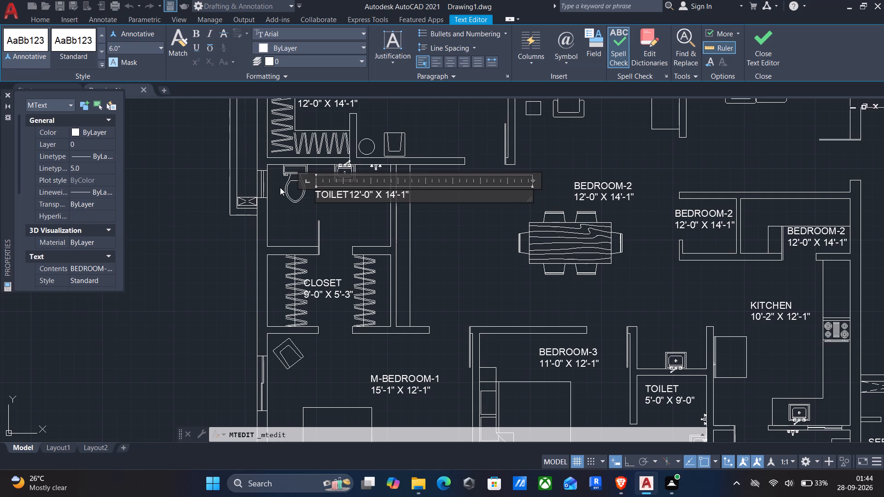
key(Return)
Set the size in the TOILET label north of CLOSET to 9'-0" X 6'-0" and finish editing it.
key(Right)
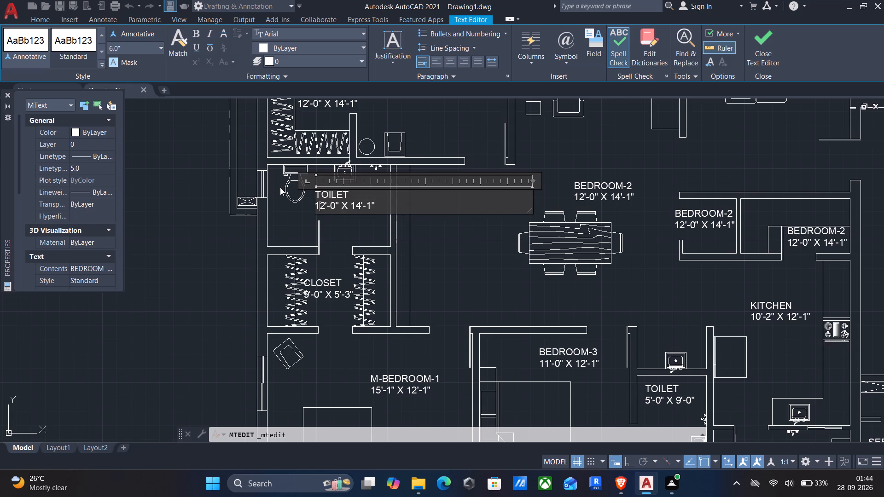
key(Right)
key(BackSpace)
key(BackSpace)
key(9)
key(Right)
key(Right)
key(Right)
key(Right)
key(Right)
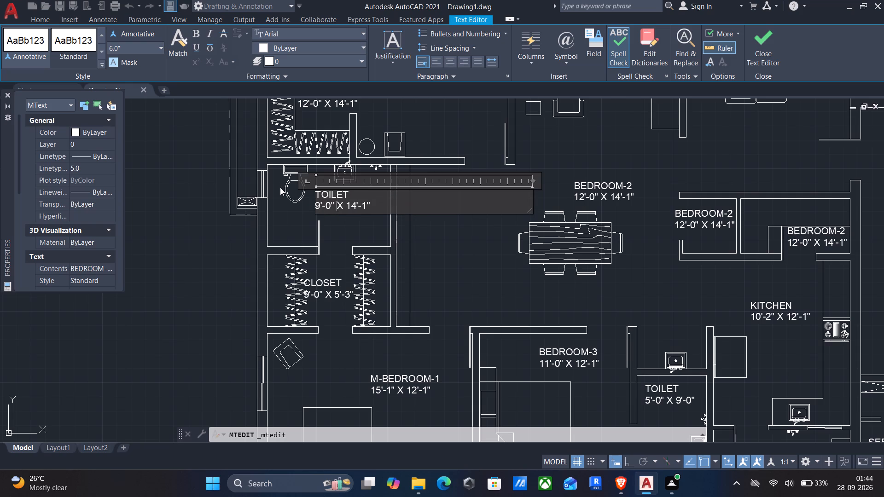
key(Right)
key(Right)
key(Right)
key(Right)
key(Right)
key(Left)
key(BackSpace)
key(BackSpace)
key(6)
key(Right)
key(Right)
key(Right)
key(BackSpace)
key(0)
click(233, 277)
Replace the name in the label above the six-seat dining table with DINING, on its own line above the size.
middle_drag(460, 298, 364, 284)
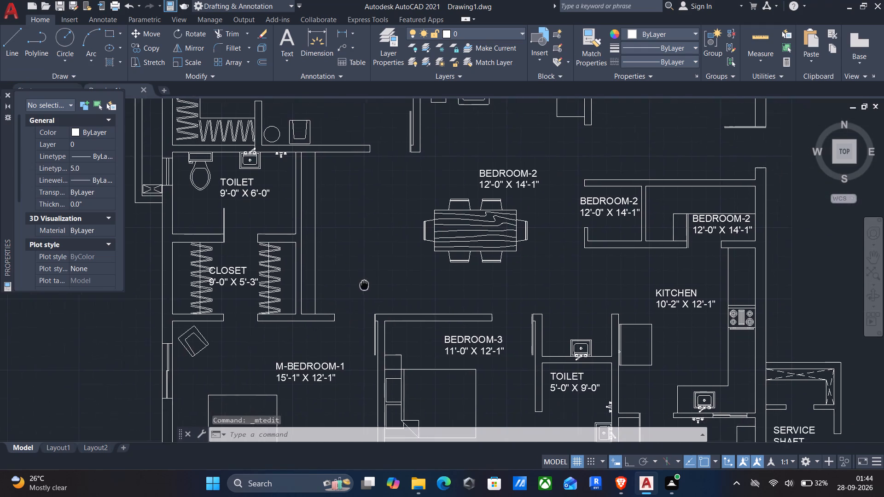
middle_drag(364, 284, 337, 272)
scroll(334, 272, down, 1)
middle_drag(524, 318, 512, 301)
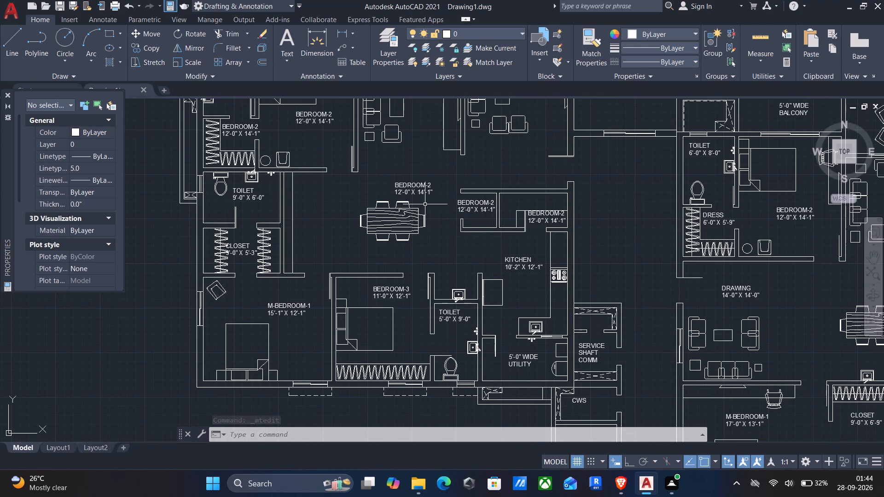
double_click(401, 183)
scroll(444, 185, up, 2)
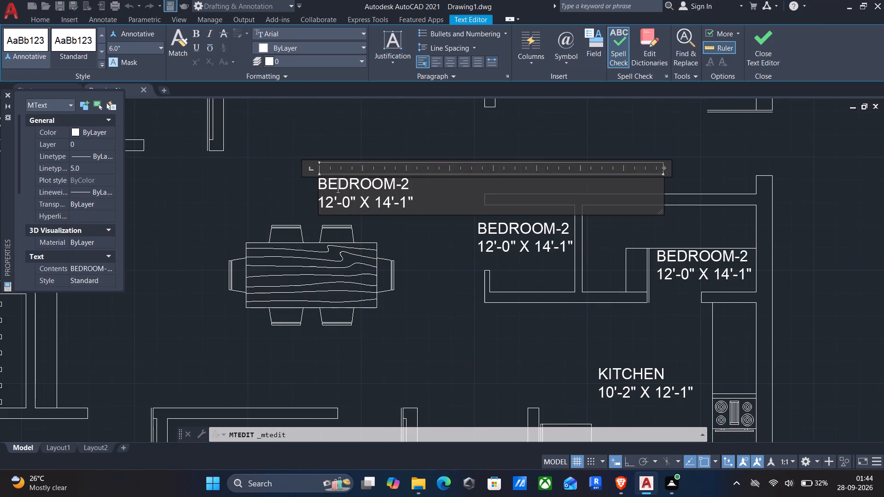
drag(431, 188, 268, 174)
text(DINING)
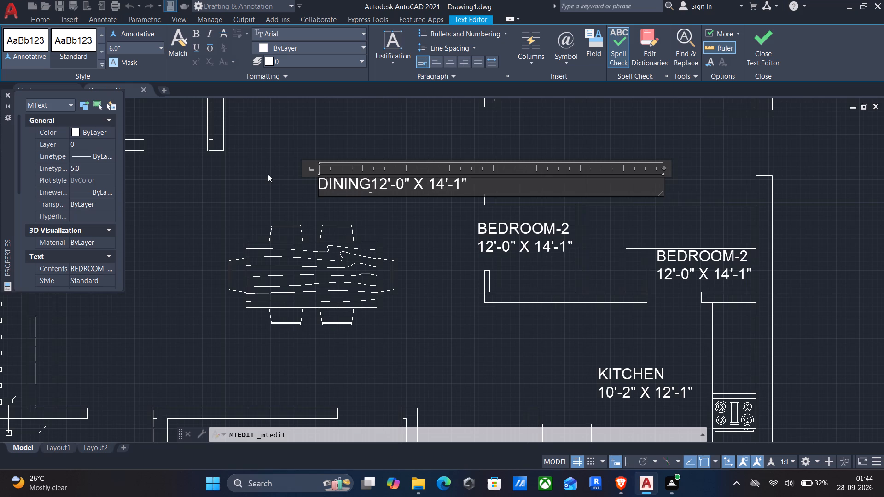
key(Return)
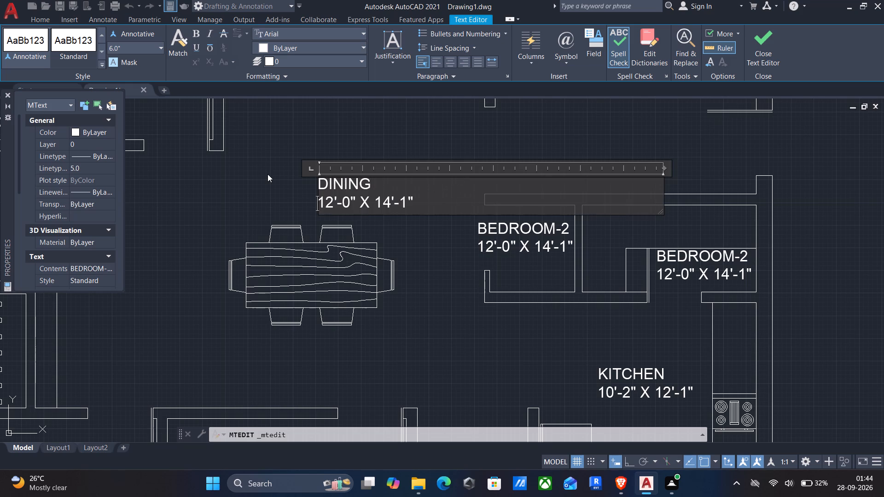
Set the size in the DINING label to 20'-8" X 11'-7" and finish editing it.
key(Right)
key(Right)
key(BackSpace)
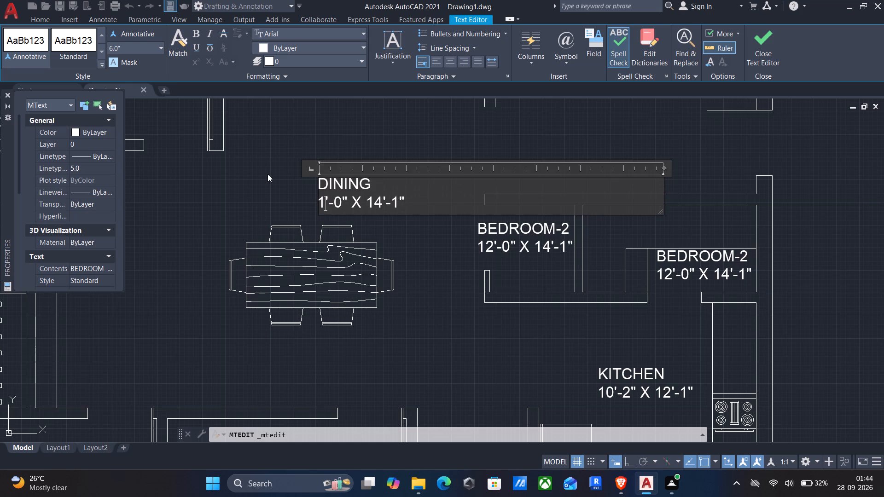
key(BackSpace)
text(20)
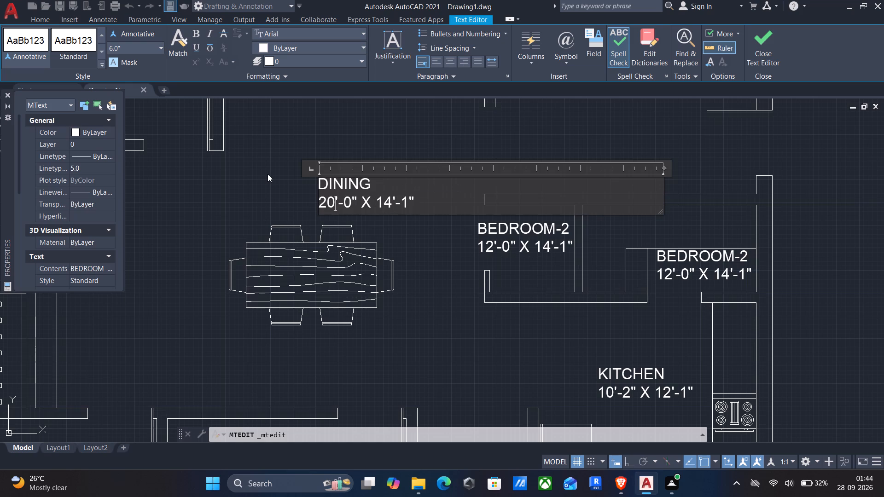
key(Right)
key(Right)
key(Right)
key(BackSpace)
key(8)
key(Right)
key(Right)
key(Right)
key(Right)
key(Right)
key(Right)
key(BackSpace)
key(1)
key(Right)
key(Right)
key(Right)
key(BackSpace)
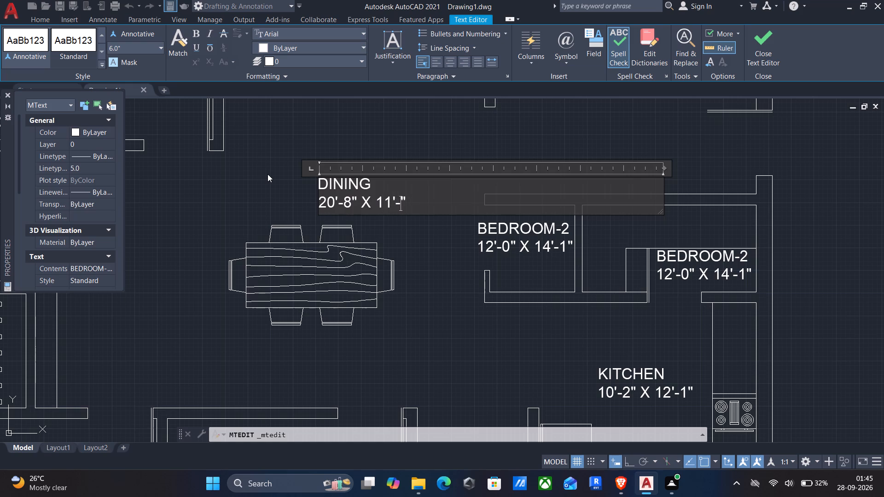
key(7)
click(268, 174)
Replace the name in the label of the small room east of DINING with POOJA, on its own line above the size.
double_click(542, 227)
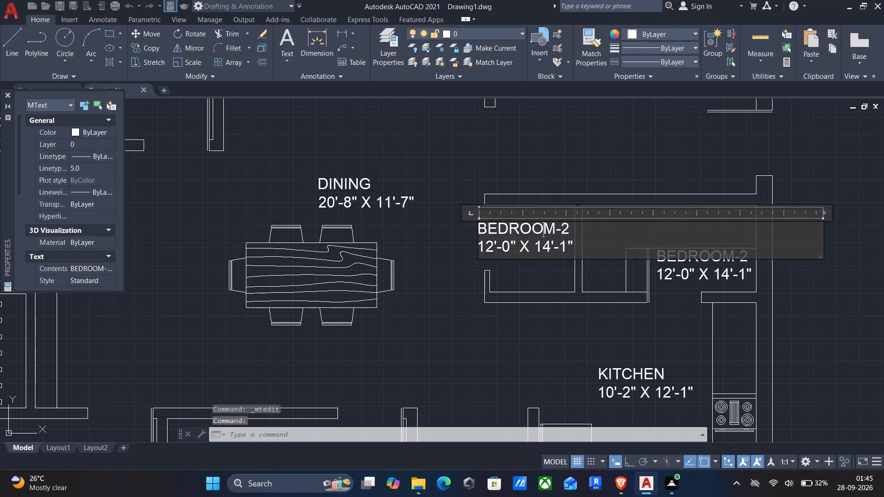
scroll(587, 225, up, 1)
drag(580, 234, 355, 254)
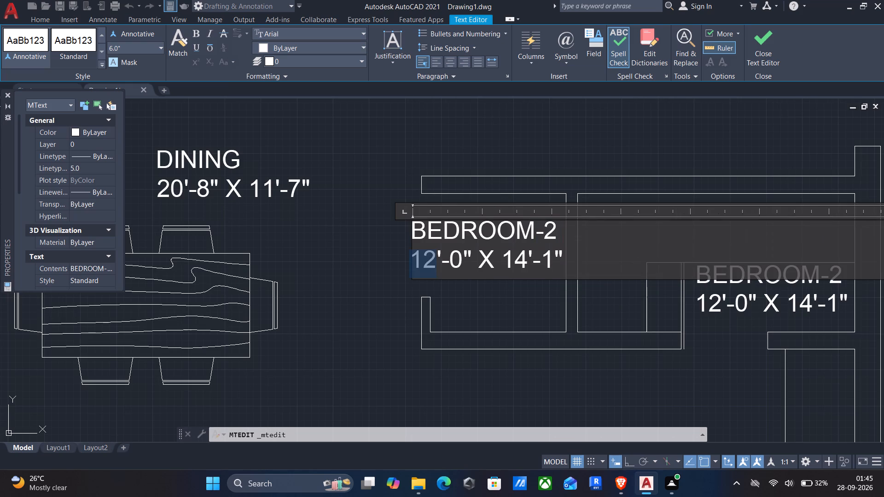
drag(355, 254, 355, 254)
drag(562, 226, 386, 229)
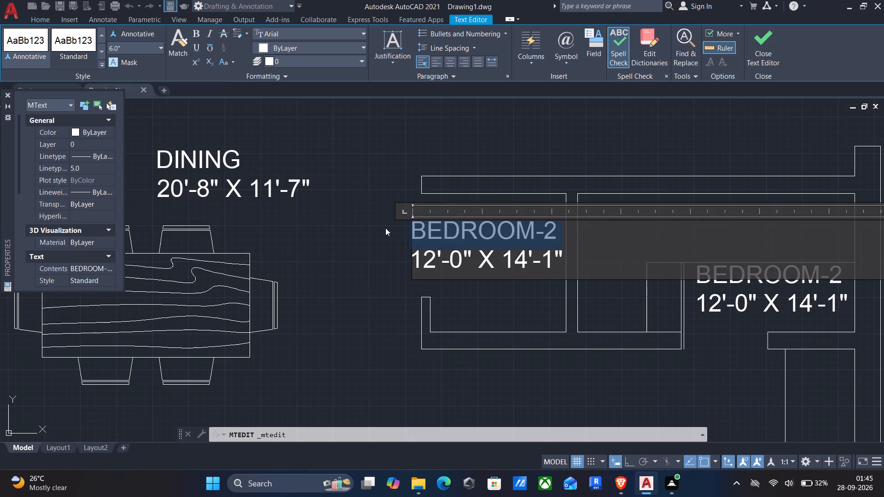
text(POOJA)
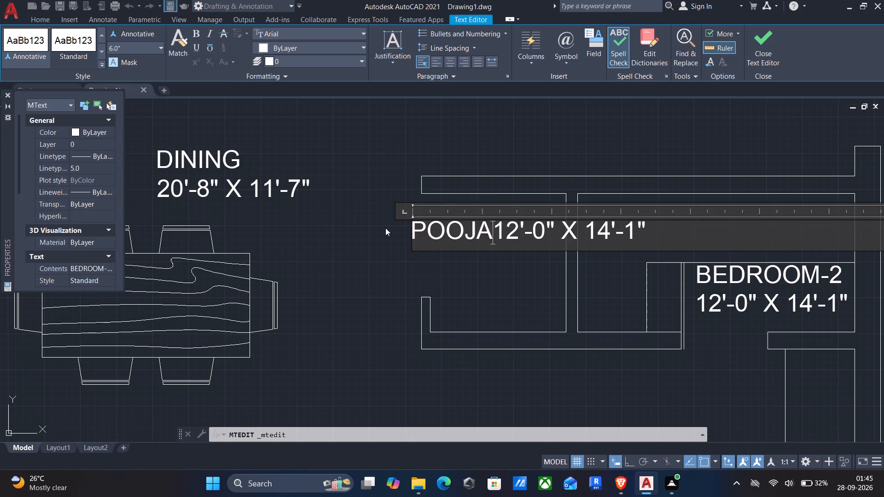
key(Return)
Set the size in the POOJA label to 3'-11" X 4'-0" and finish editing it.
key(Right)
key(Right)
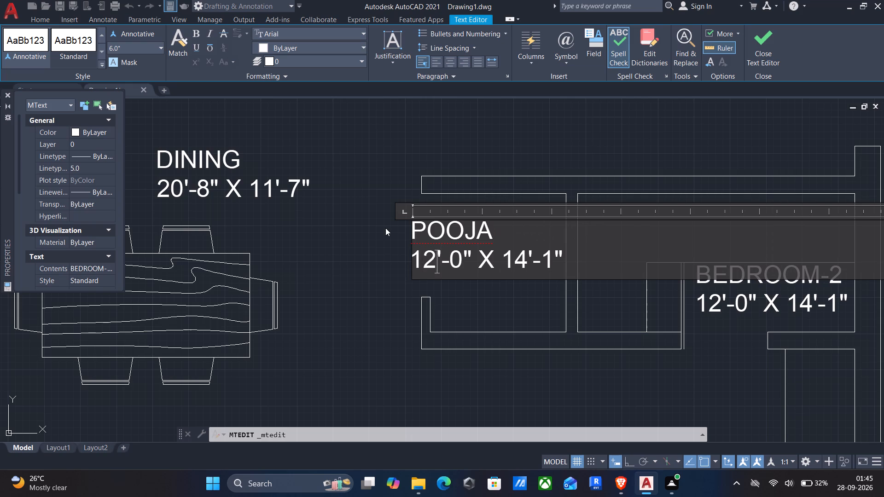
key(BackSpace)
key(BackSpace)
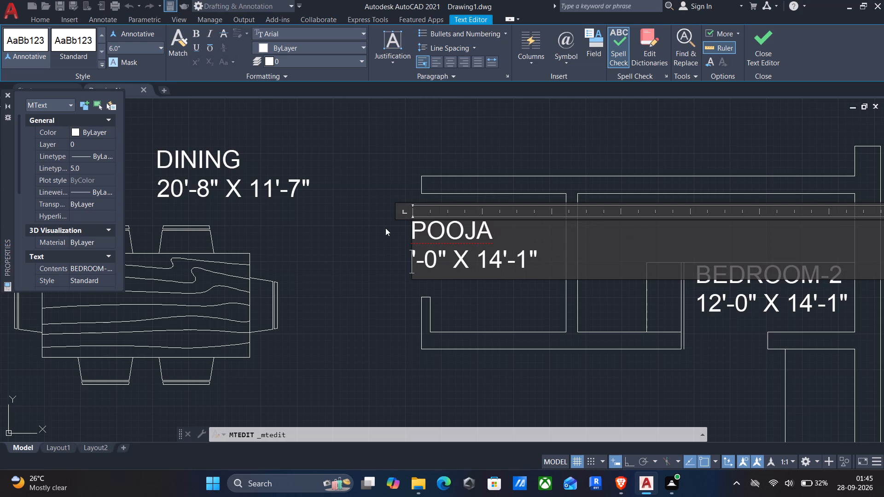
key(3)
key(Right)
key(Right)
key(Right)
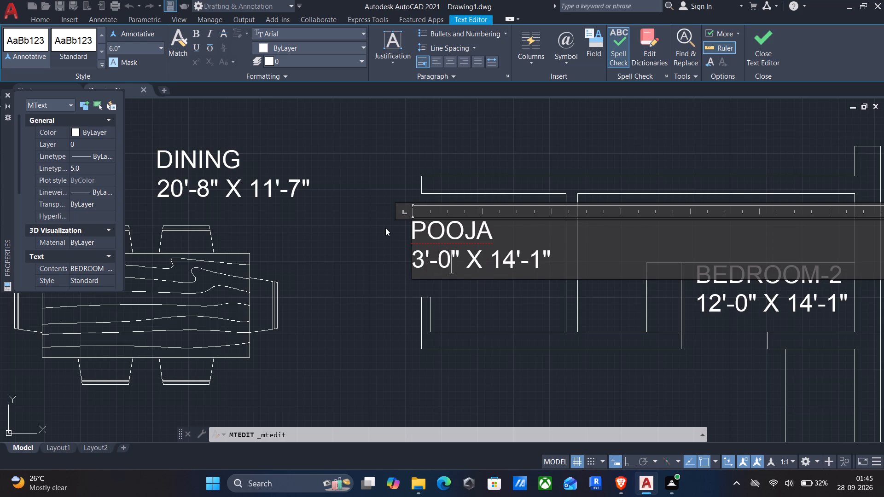
key(BackSpace)
text(11)
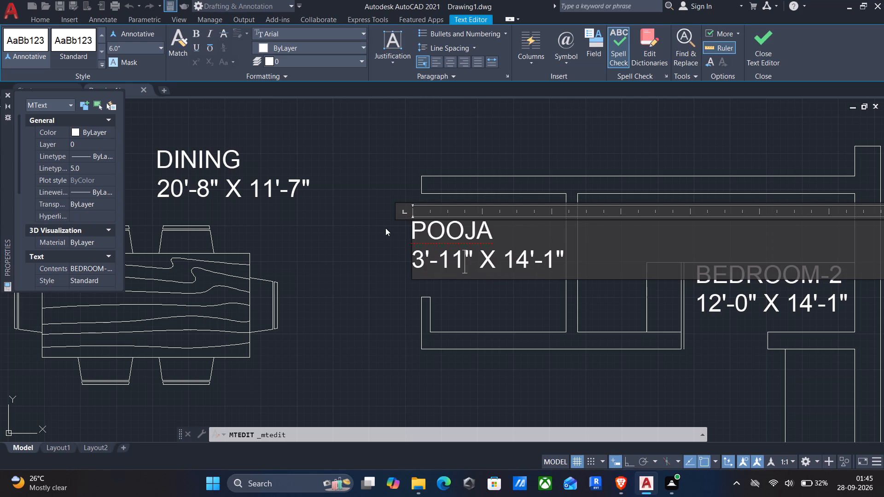
key(Right)
key(Right)
key(Right)
key(Right)
key(Right)
key(Right)
key(BackSpace)
key(BackSpace)
key(4)
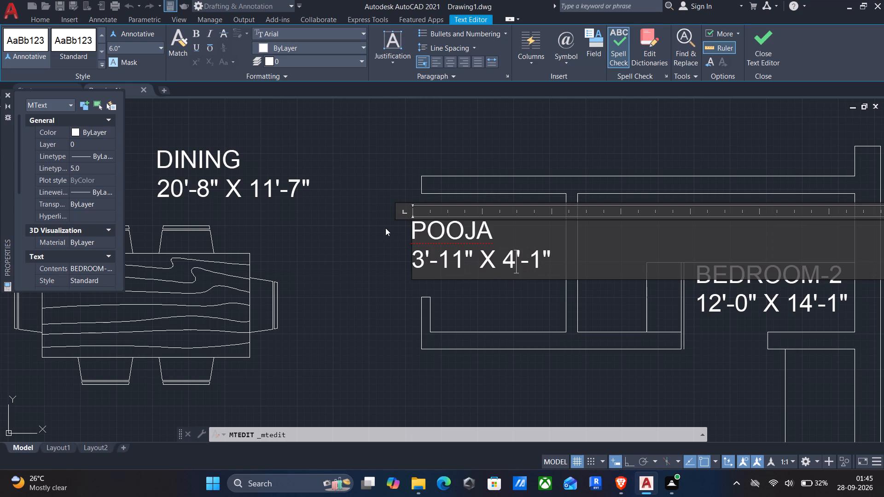
key(Right)
key(Right)
key(Right)
key(BackSpace)
key(0)
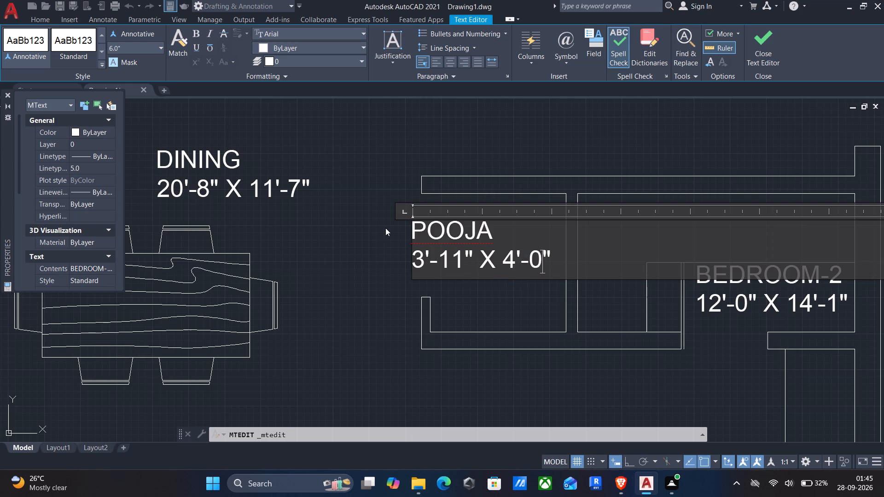
click(385, 228)
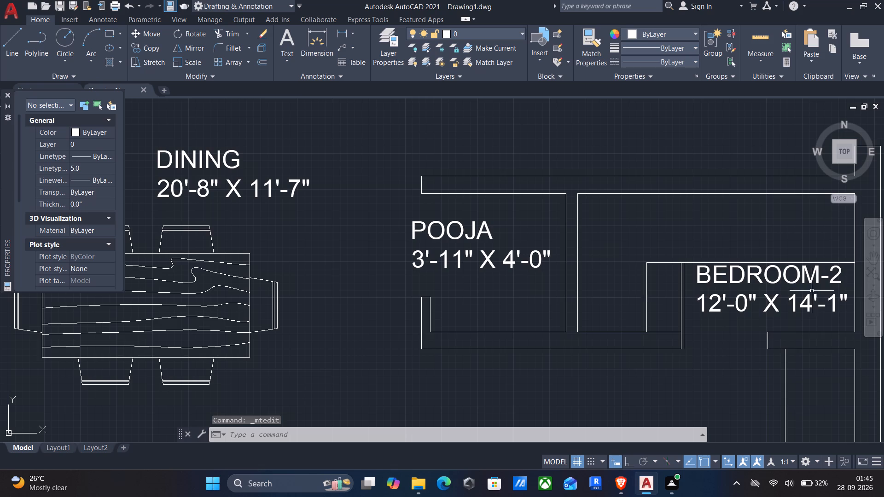
Replace the name in the BEDROOM-2 label east of POOJA with STORE, on its own line above the size.
double_click(794, 277)
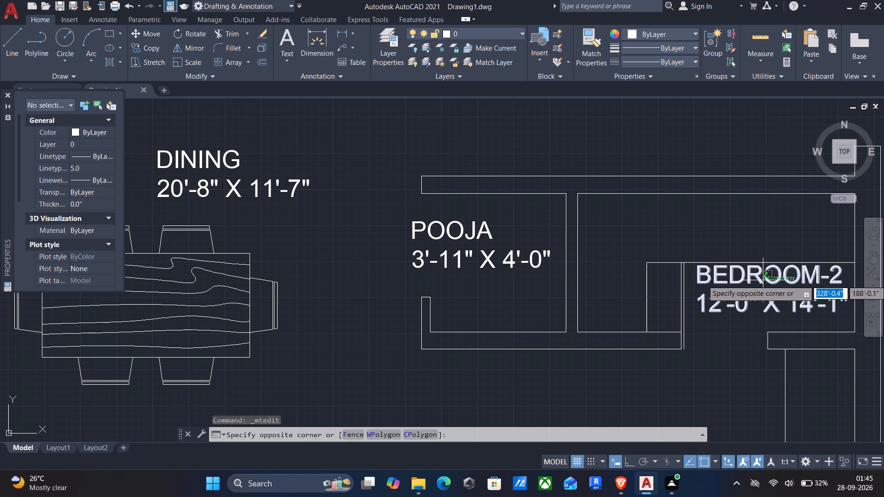
double_click(763, 280)
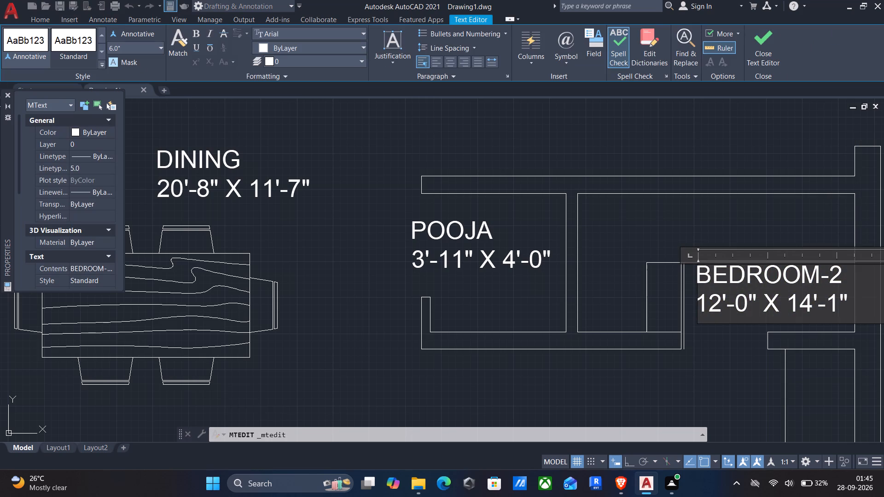
drag(852, 281, 672, 290)
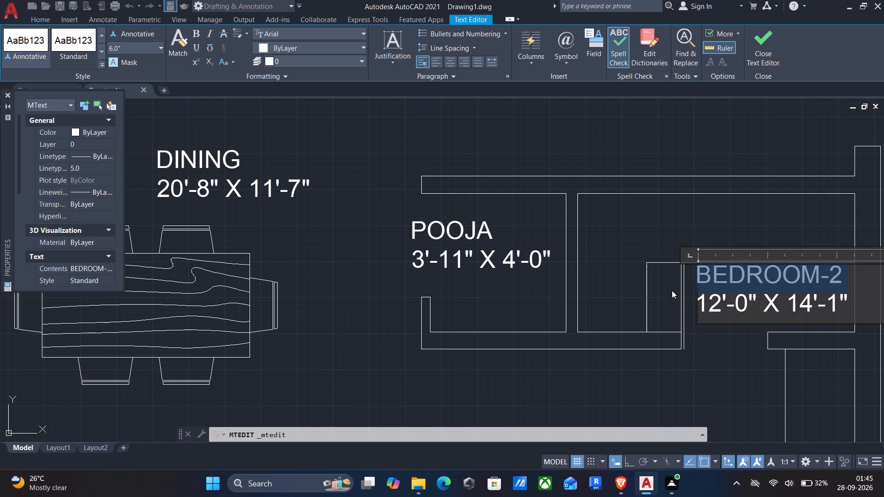
text(STORE)
key(Return)
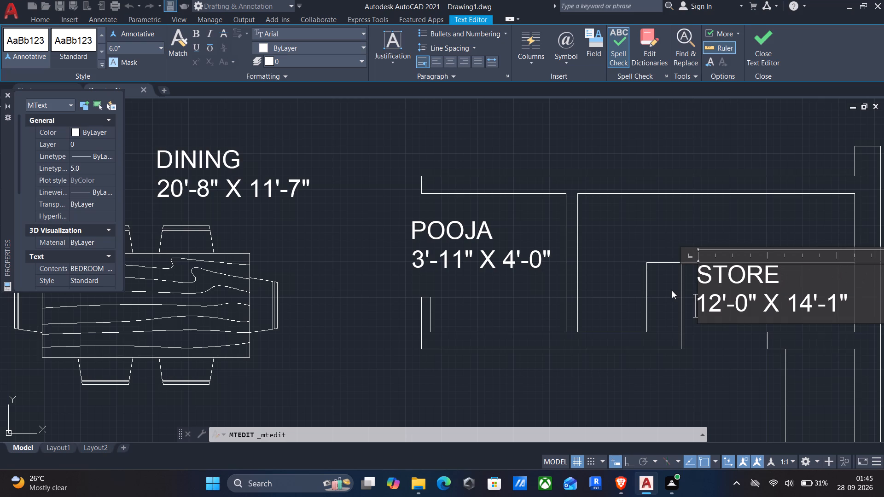
Set the size in the STORE label to 8'-0" X 4'-0" and finish editing it.
key(Right)
key(Right)
key(BackSpace)
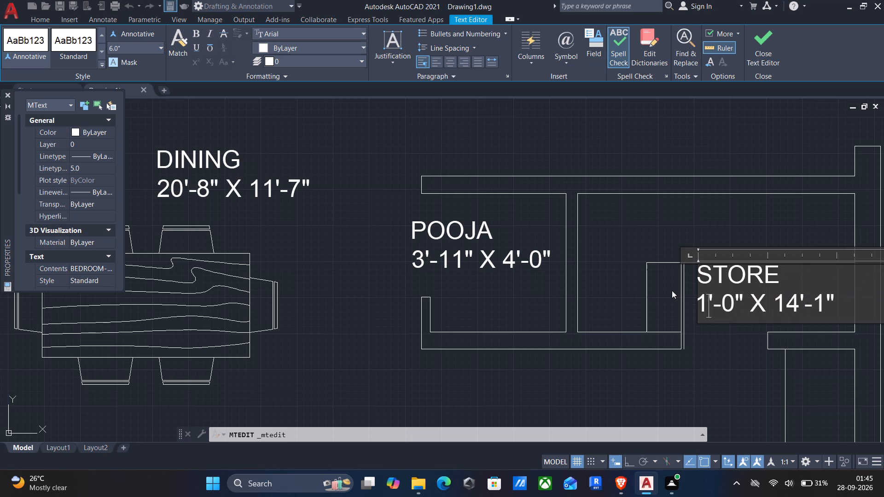
key(BackSpace)
key(8)
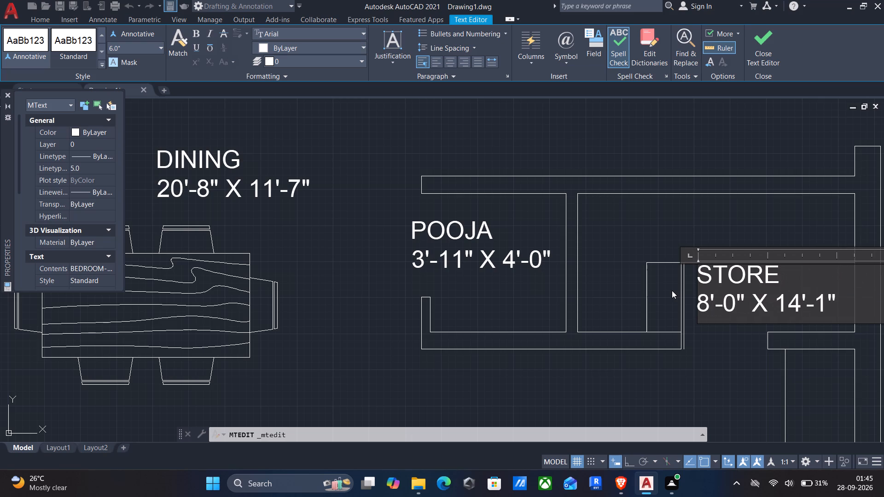
key(Right)
key(Right)
key(Right)
key(Right)
key(Right)
key(Right)
key(Right)
key(Right)
key(Right)
key(BackSpace)
key(BackSpace)
key(4)
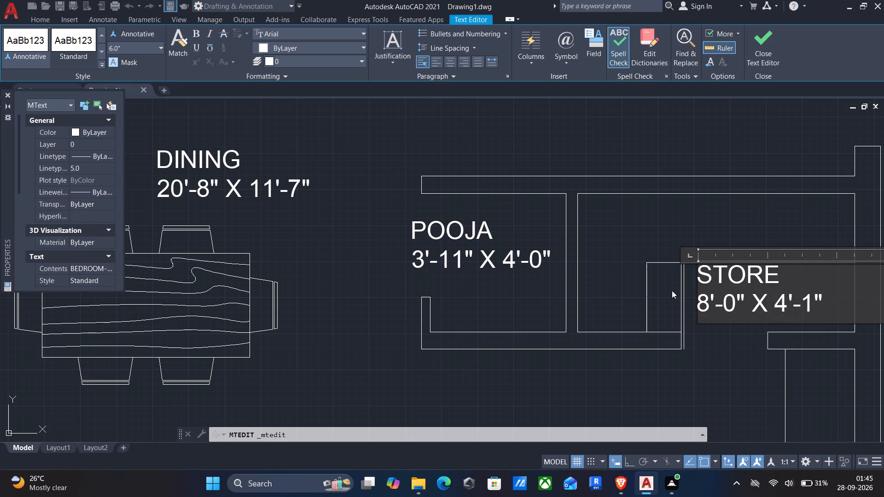
key(Right)
key(Right)
key(Right)
key(BackSpace)
key(0)
click(621, 251)
Replace the name in the label of the wardrobe space north of the 9'-0" X 6'-0" TOILET with DRESS, on its own line above the size.
middle_drag(633, 283, 586, 288)
scroll(585, 283, down, 1)
middle_drag(575, 288, 636, 297)
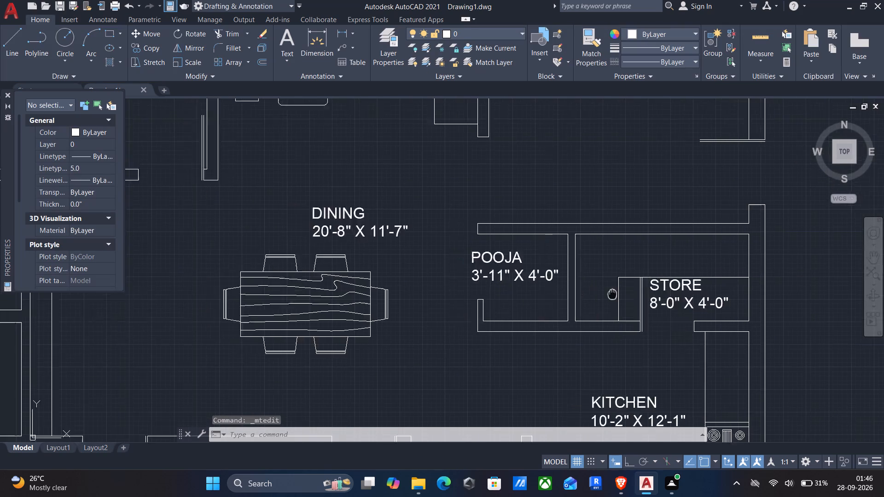
middle_drag(636, 297, 684, 301)
scroll(532, 307, down, 1)
middle_drag(445, 316, 559, 293)
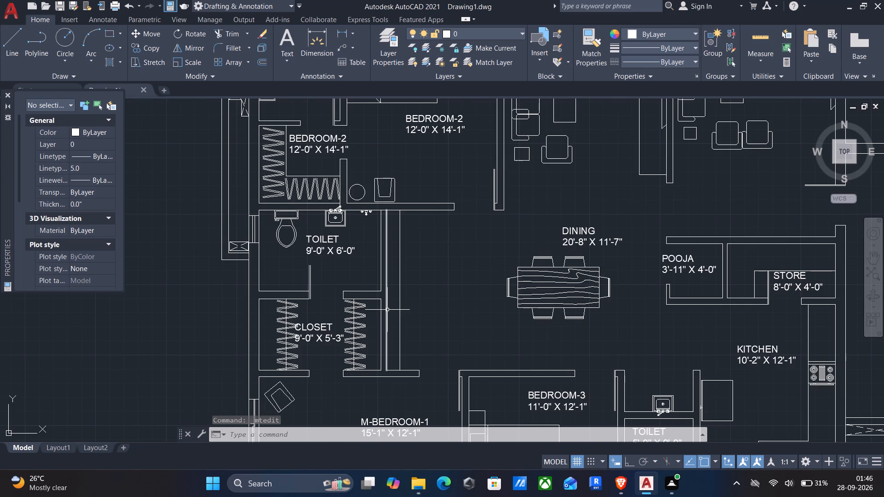
middle_drag(472, 305, 404, 392)
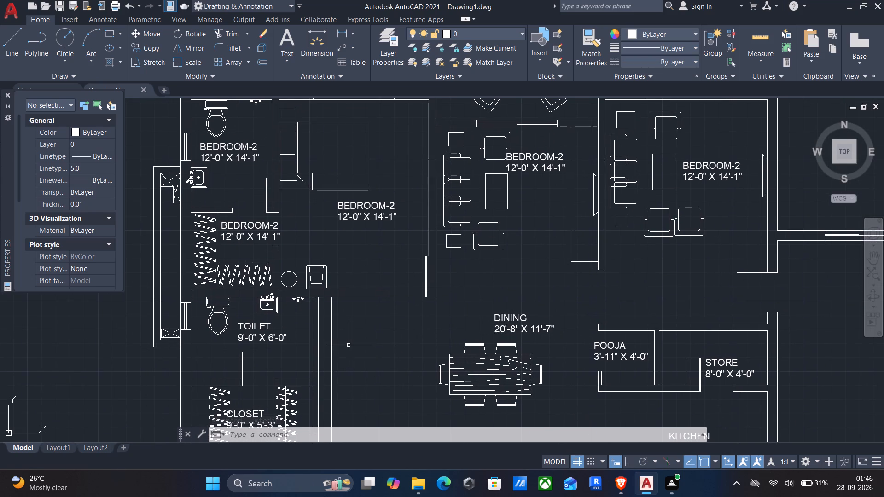
middle_drag(348, 346, 374, 426)
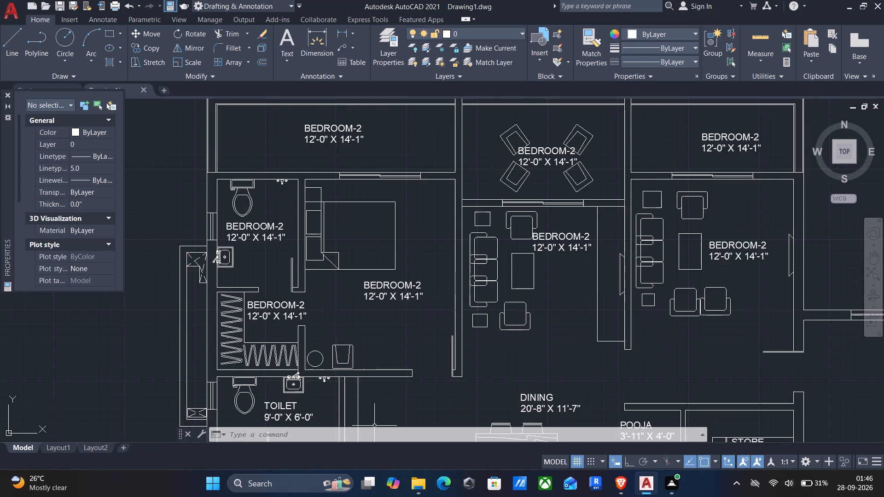
middle_drag(295, 287, 314, 261)
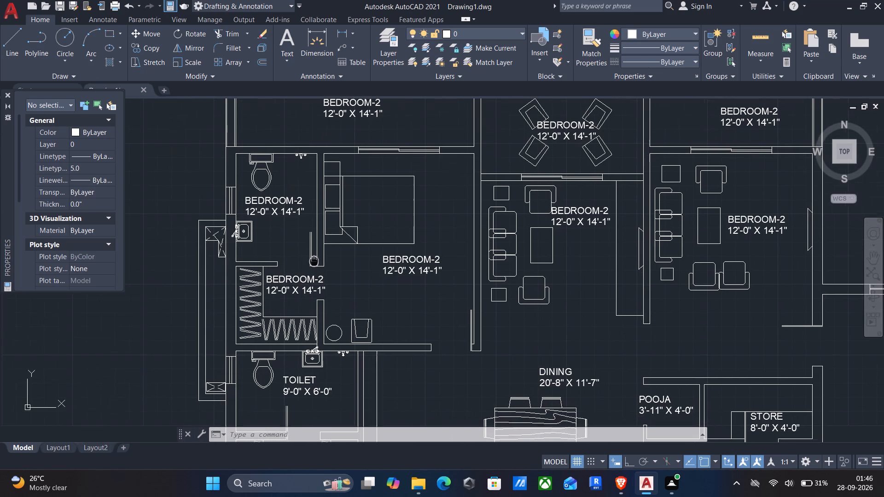
middle_drag(314, 261, 314, 260)
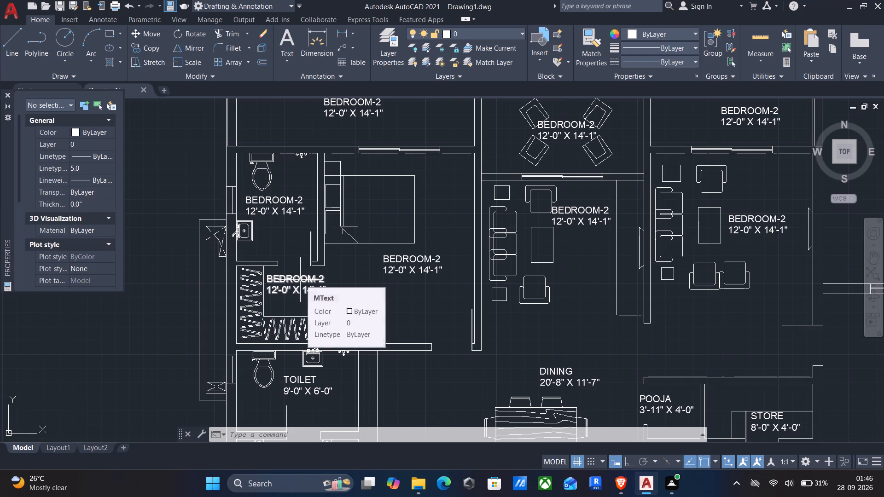
double_click(300, 280)
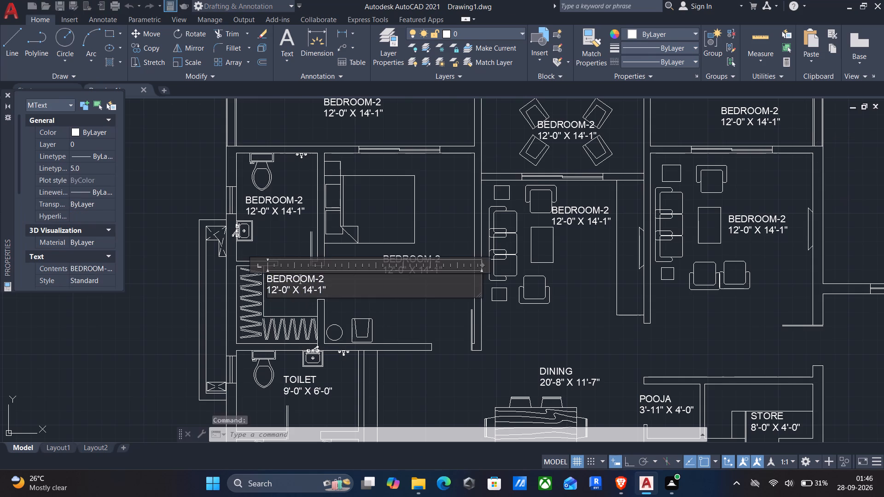
drag(340, 280, 180, 272)
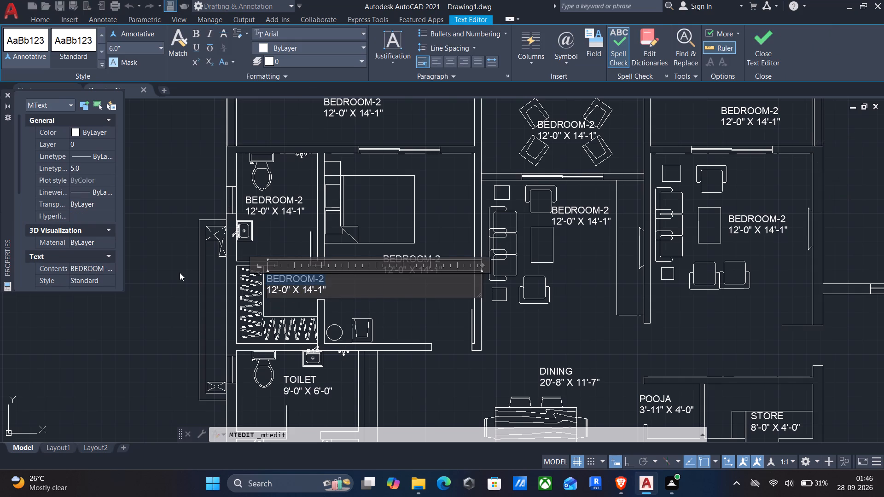
text(DRESS)
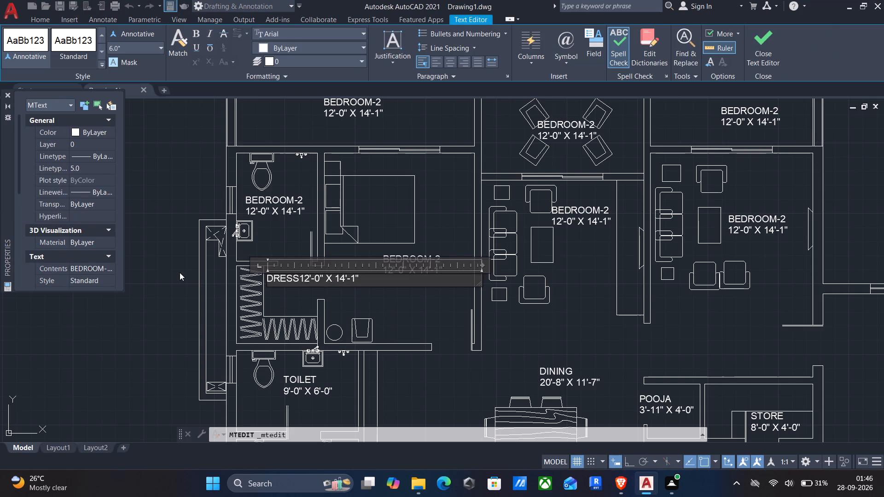
key(Return)
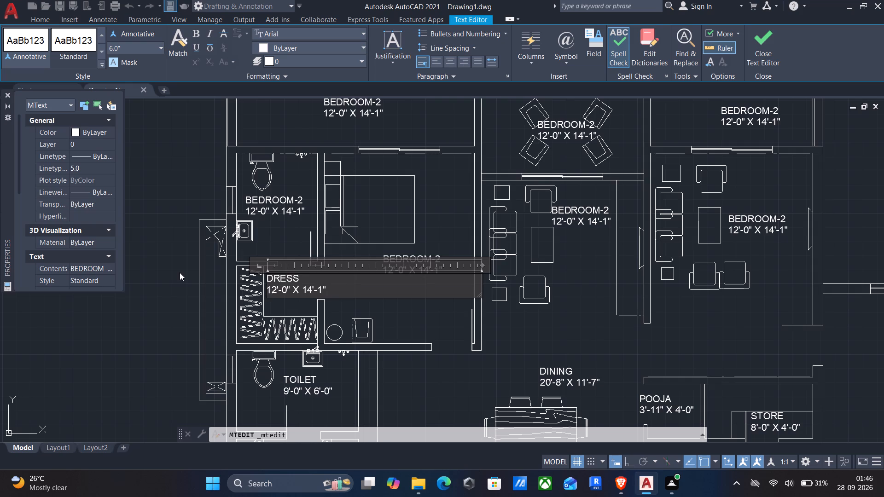
Set the size in the DRESS label to 6'-0" X 5'-9" and finish editing it.
key(Right)
key(Right)
key(BackSpace)
key(BackSpace)
key(6)
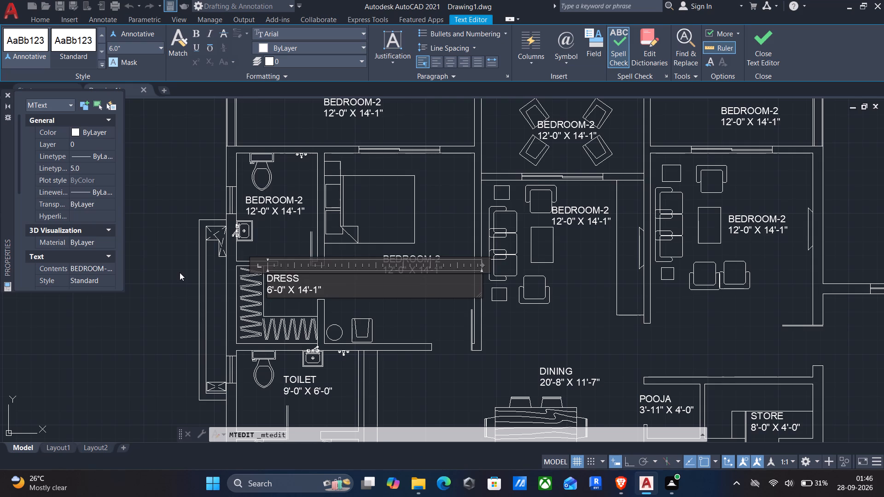
key(Right)
key(Right)
key(Right)
key(Right)
key(Right)
key(Right)
key(Right)
key(Right)
key(Right)
key(BackSpace)
key(BackSpace)
key(5)
key(Right)
key(Right)
key(Right)
key(BackSpace)
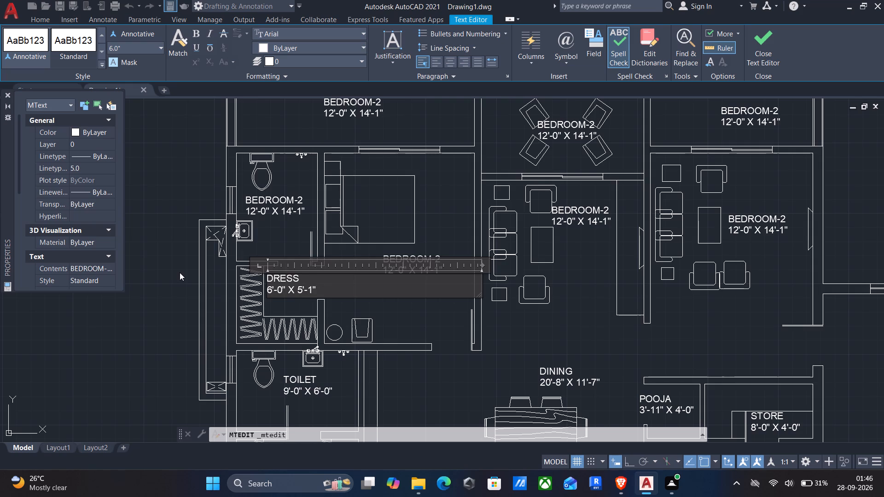
key(9)
click(180, 272)
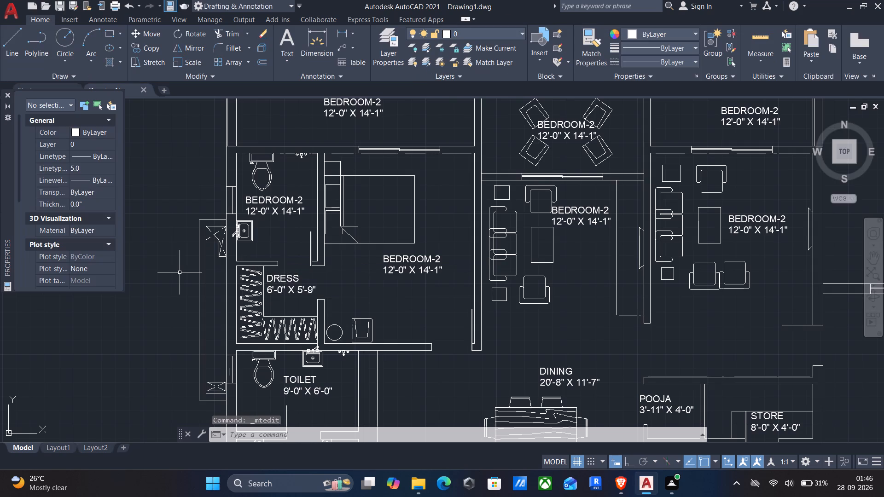
Replace the name in the BEDROOM-2 label of the bathroom north of DRESS with TOILET, on its own line above the size.
double_click(262, 198)
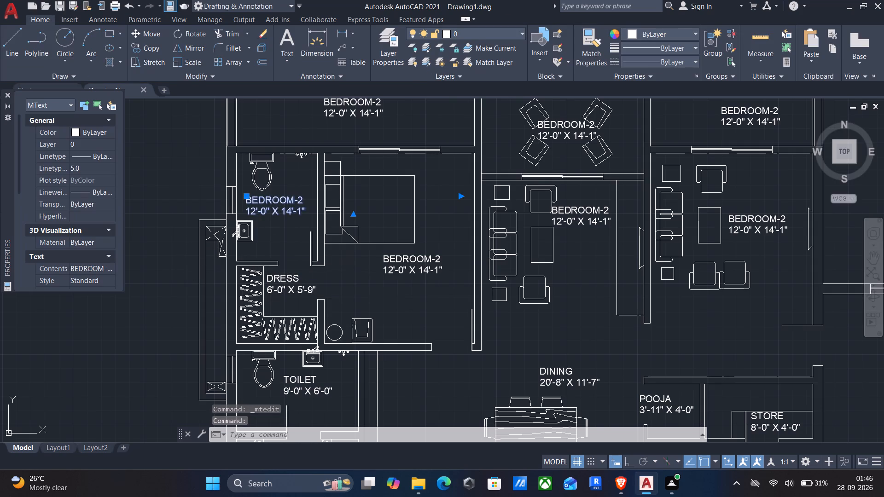
scroll(321, 195, up, 1)
drag(306, 207, 64, 185)
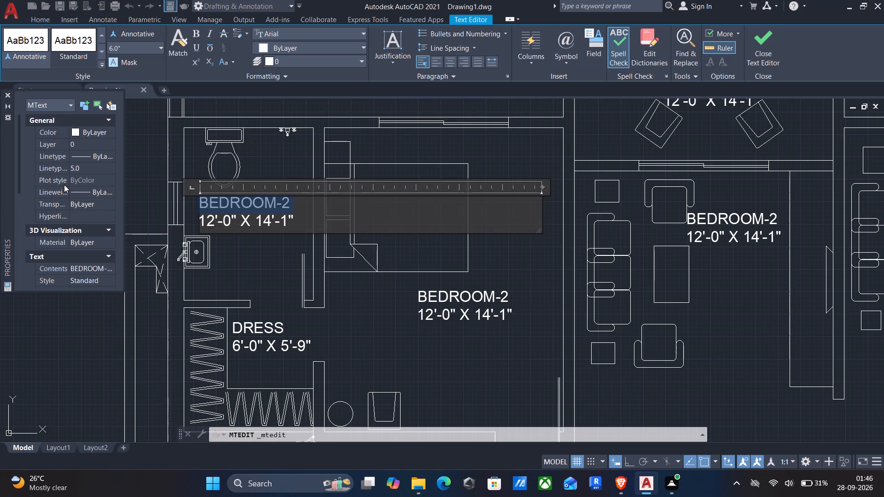
text(TOILET)
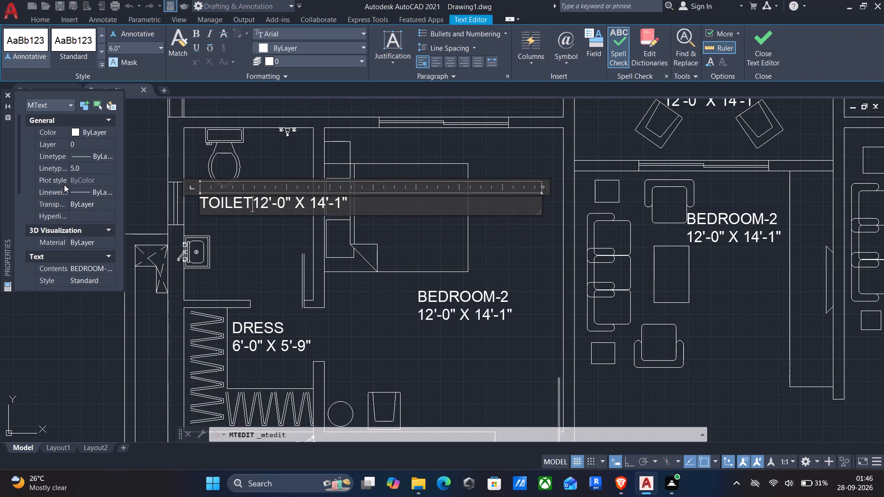
key(Return)
Set the size in the TOILET label north of DRESS to 6'-0" X 8'-0" and finish editing it.
key(Right)
key(Right)
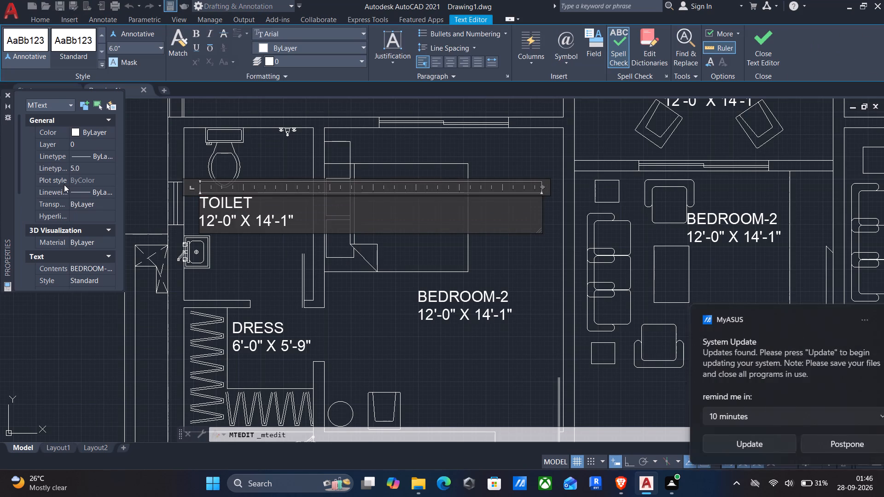
key(BackSpace)
key(BackSpace)
key(6)
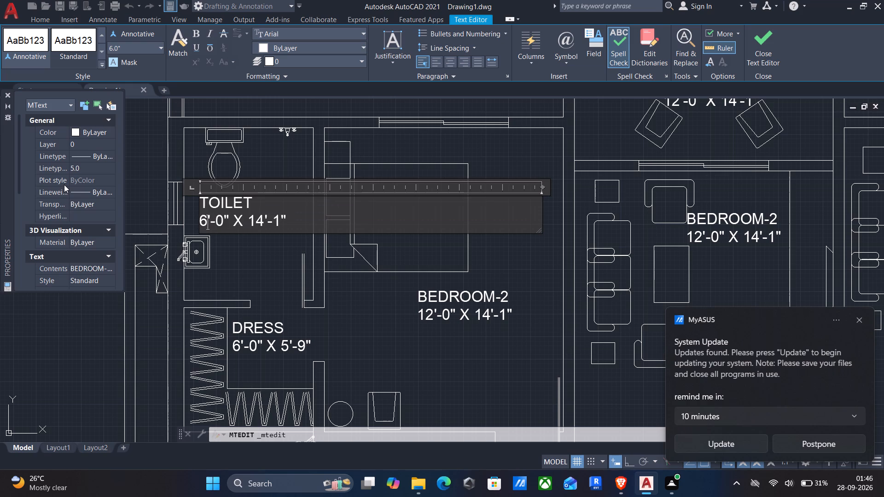
key(Right)
key(Right)
key(Right)
key(Right)
key(Right)
key(Right)
key(Right)
key(Right)
key(Right)
key(BackSpace)
key(BackSpace)
key(8)
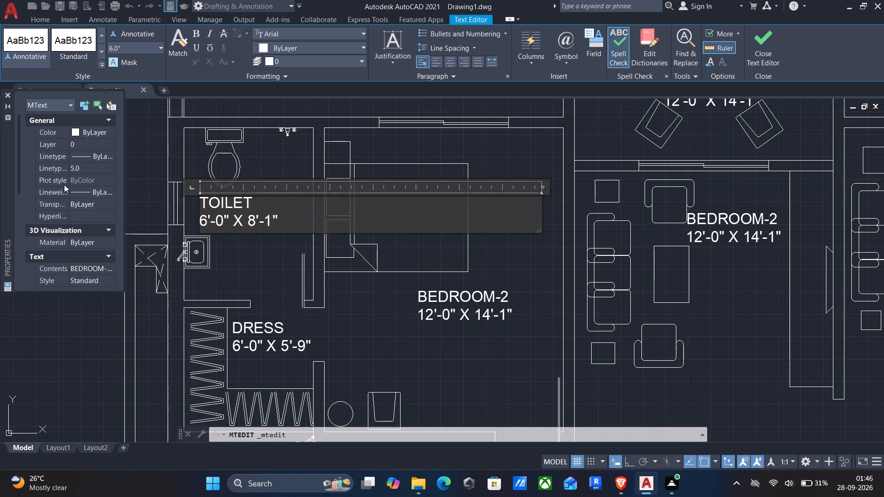
key(Right)
key(Right)
key(Right)
key(BackSpace)
key(0)
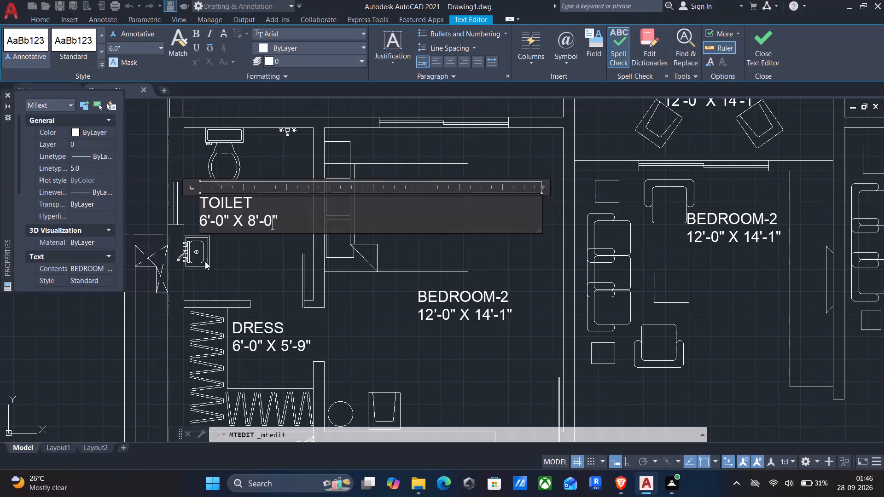
click(230, 268)
Set the size in the BEDROOM-2 label of the bedroom east of DRESS to 11'-1" X 14'-1" and finish editing it.
click(468, 291)
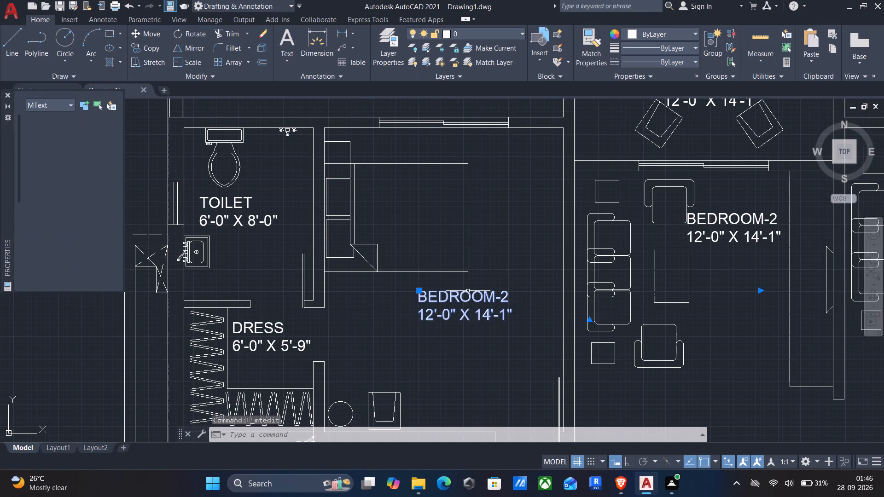
click(465, 294)
double_click(477, 301)
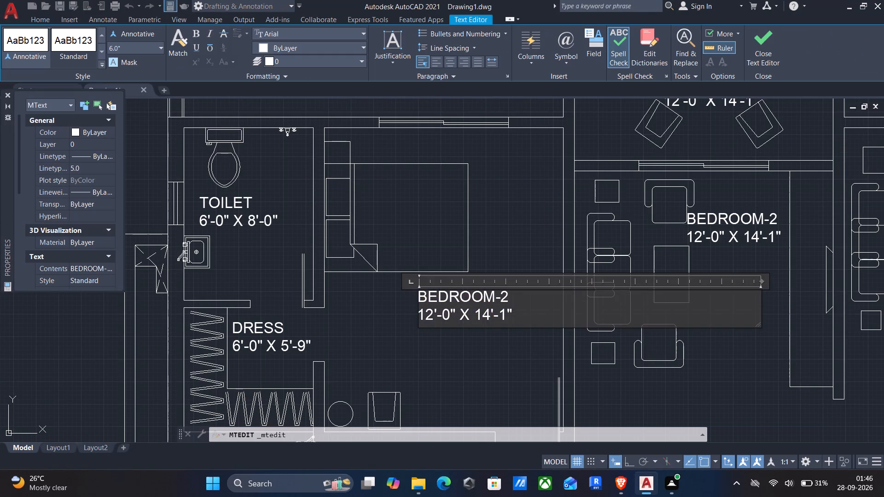
scroll(426, 315, up, 3)
click(444, 335)
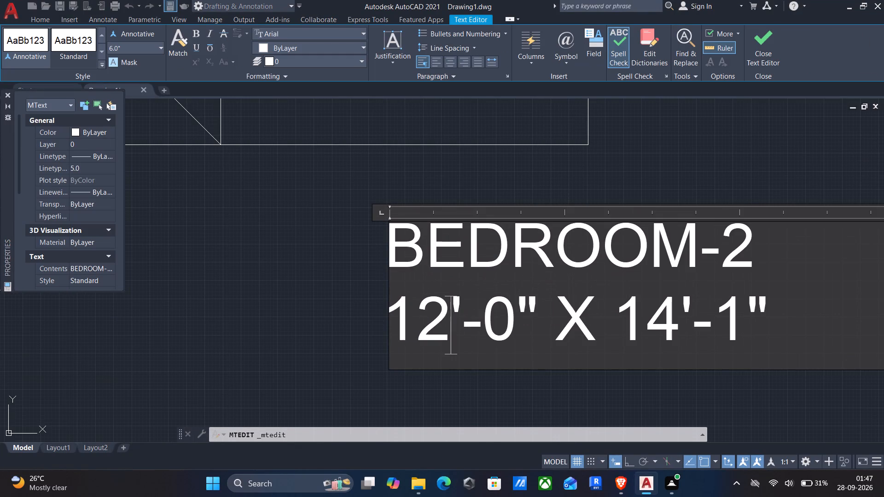
key(BackSpace)
key(1)
key(Right)
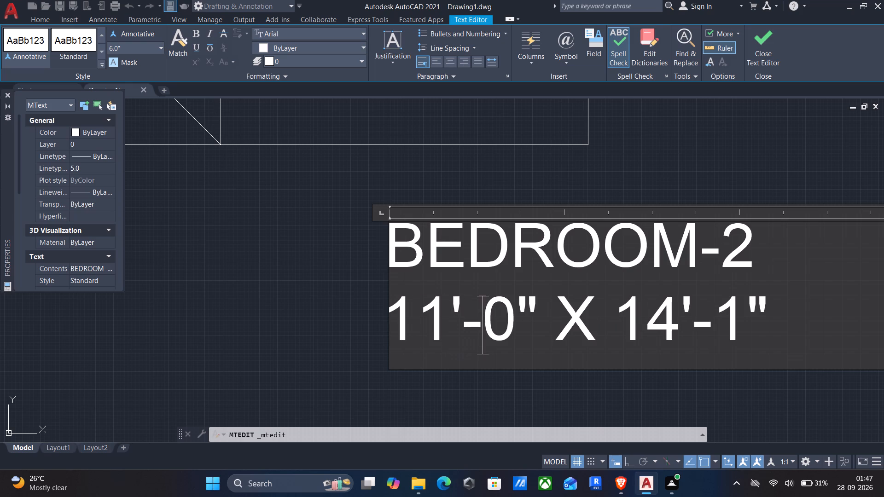
key(Right)
key(Right)
key(BackSpace)
key(1)
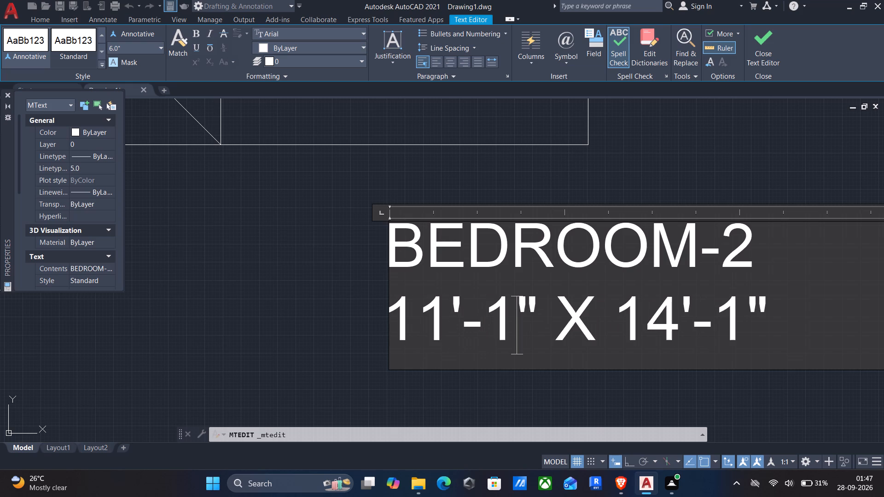
key(Right)
key(Right)
key(Right)
key(Right)
key(Right)
key(Right)
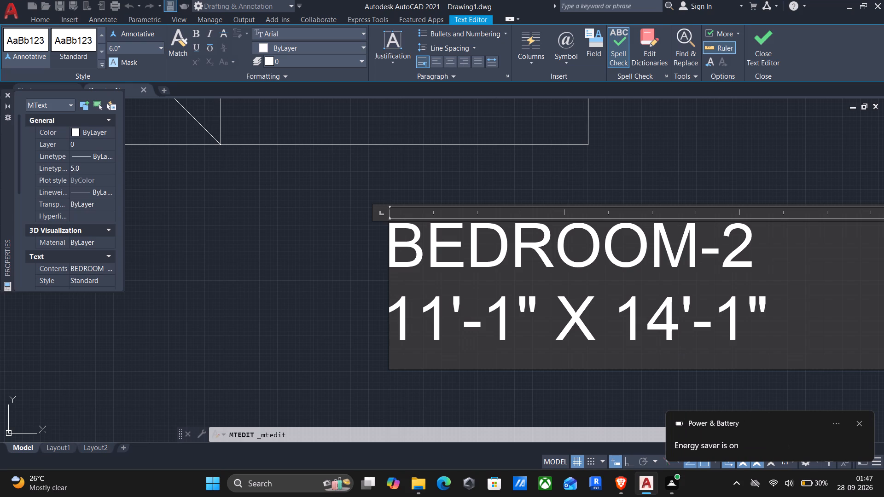
click(263, 350)
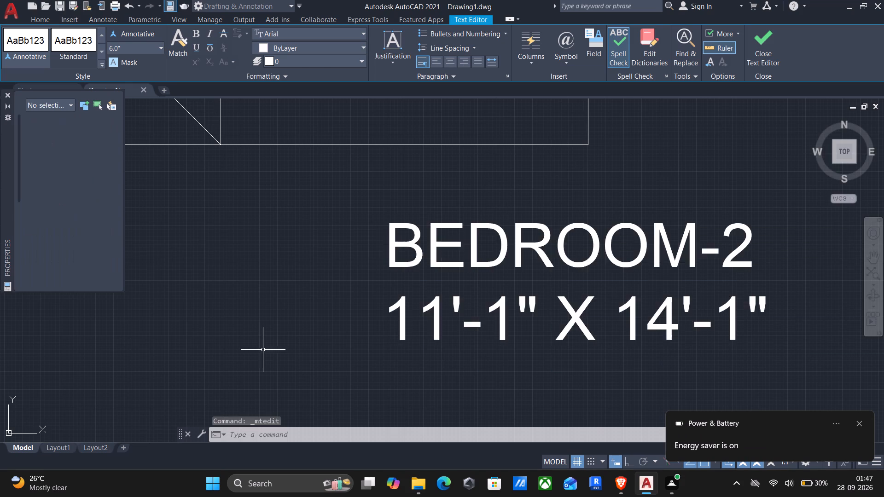
Replace the name in the BEDROOM-2 label of the sofa room north of DINING with LIVING, on its own line above the size.
middle_drag(398, 357, 320, 347)
scroll(320, 344, down, 2)
middle_drag(349, 341, 301, 250)
scroll(300, 249, down, 1)
middle_drag(385, 310, 364, 264)
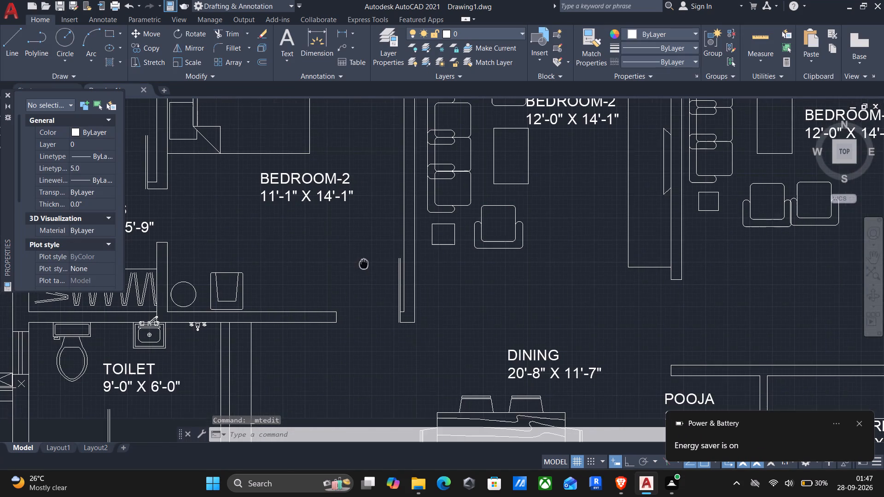
middle_drag(426, 362, 329, 272)
scroll(328, 272, down, 1)
middle_drag(556, 328, 505, 433)
middle_drag(444, 286, 434, 344)
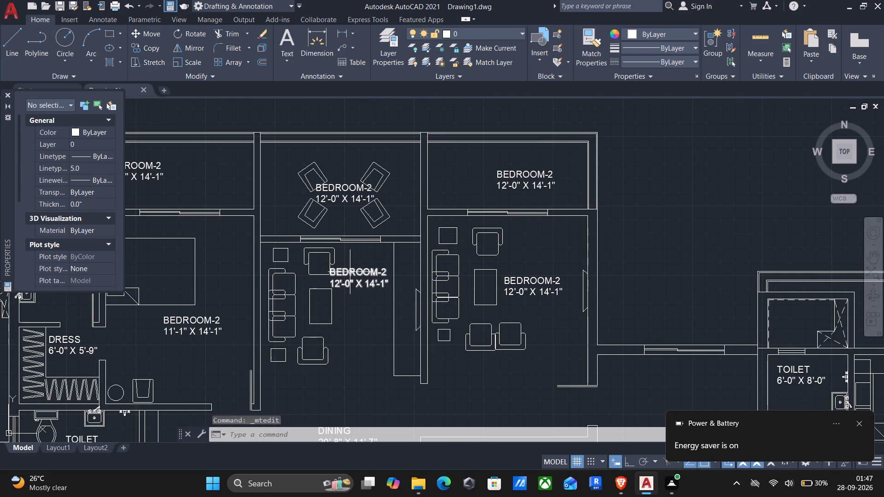
double_click(350, 272)
scroll(397, 279, up, 2)
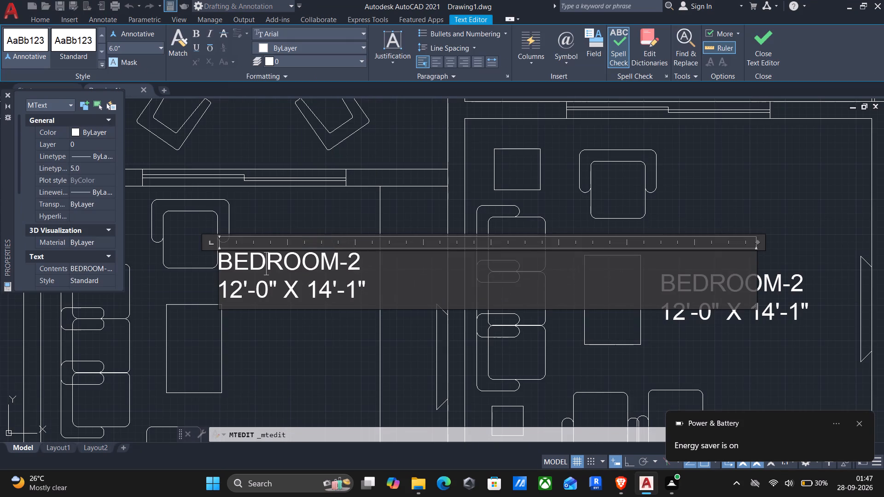
drag(398, 265, 120, 266)
text(LIVING)
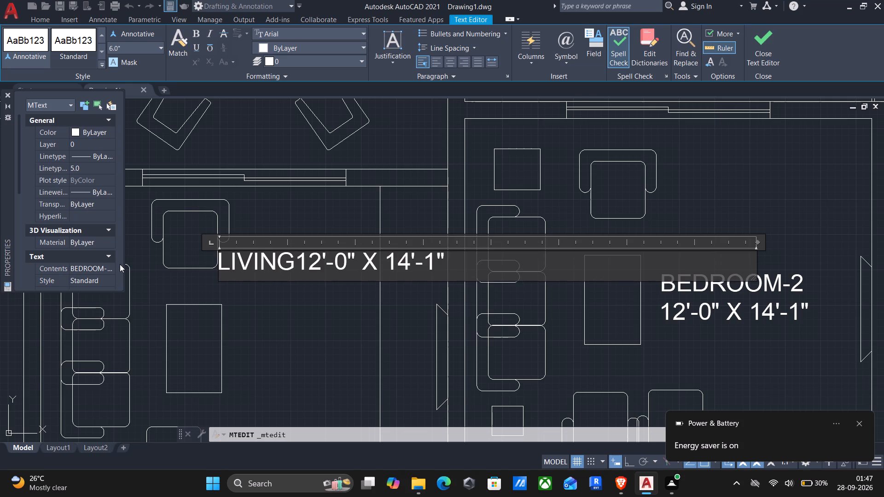
key(Return)
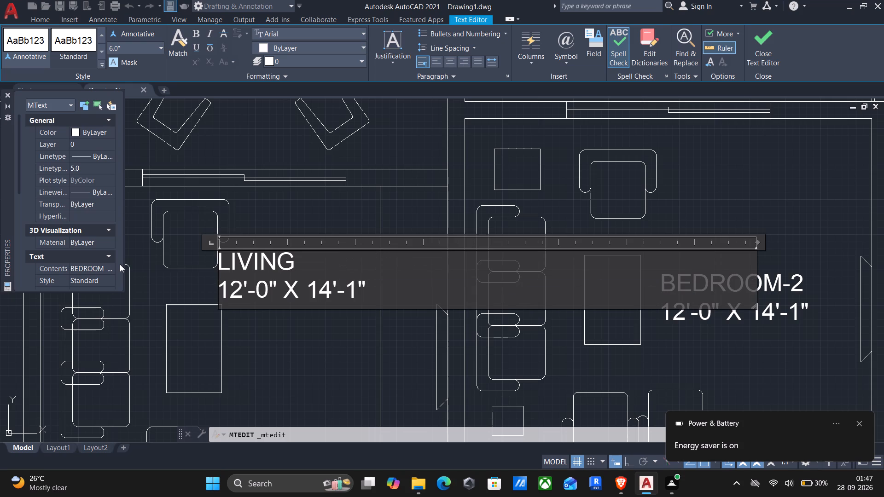
Set the size in the LIVING label to 12'-0" X 12'-7" and finish editing it.
key(Right)
key(Right)
key(Right)
key(Right)
key(Right)
key(Right)
key(Right)
key(Right)
key(Right)
key(Right)
key(Right)
key(BackSpace)
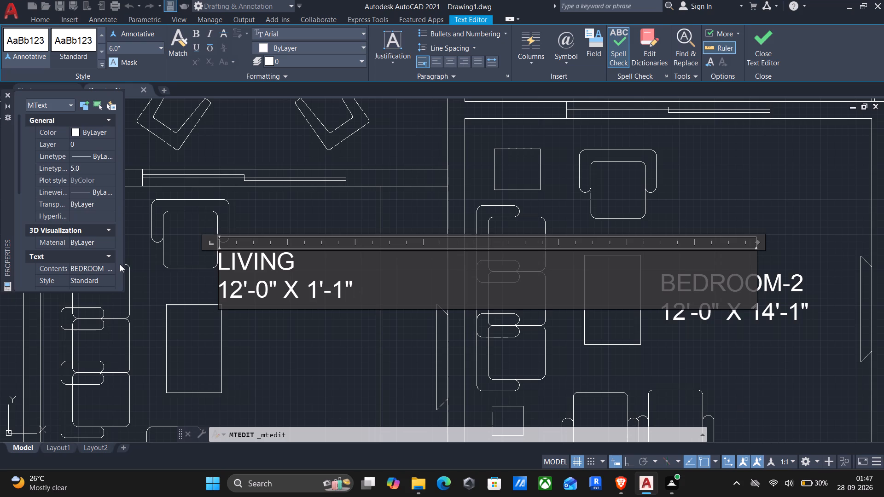
key(2)
key(Right)
key(Right)
key(Right)
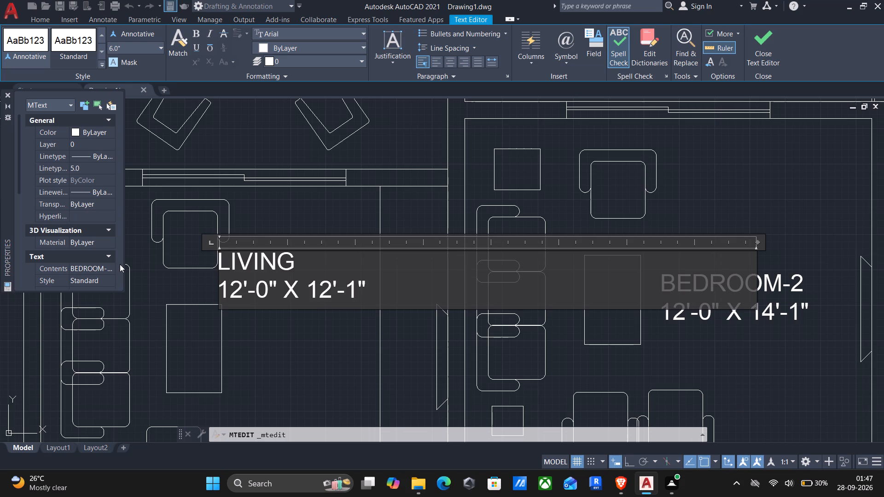
key(BackSpace)
key(7)
click(295, 355)
Replace the name in the BEDROOM-2 label of the sofa room east of LIVING with DRAWING, on its own line above the size.
middle_drag(420, 346, 392, 331)
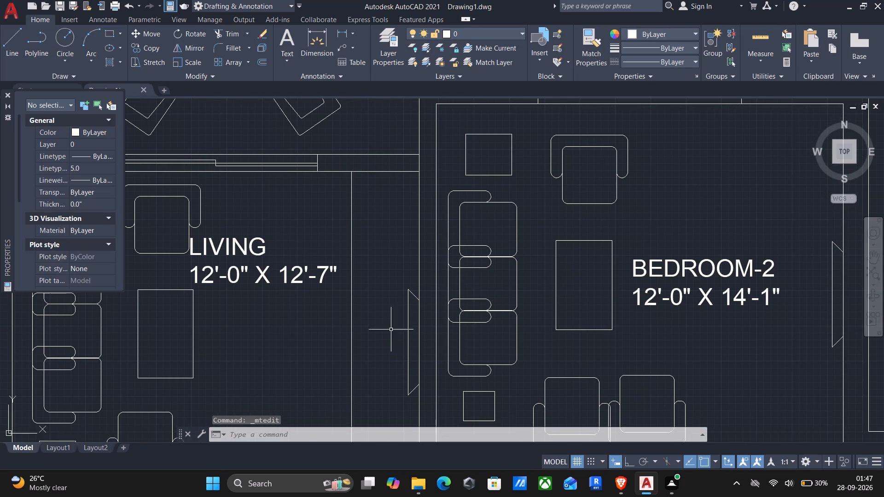
middle_drag(607, 310, 576, 321)
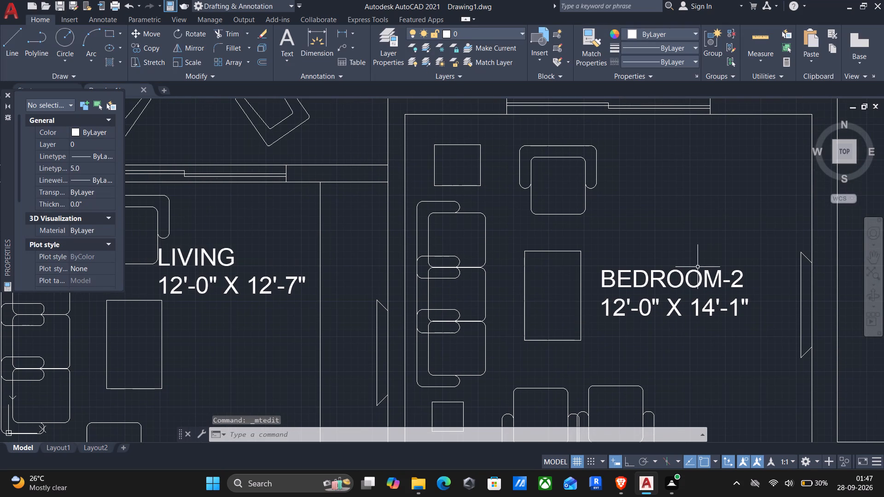
double_click(649, 277)
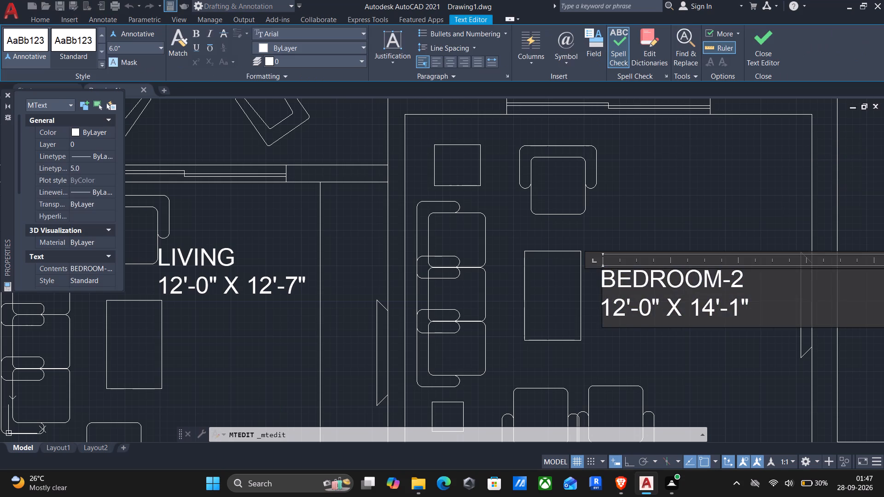
drag(774, 278, 563, 283)
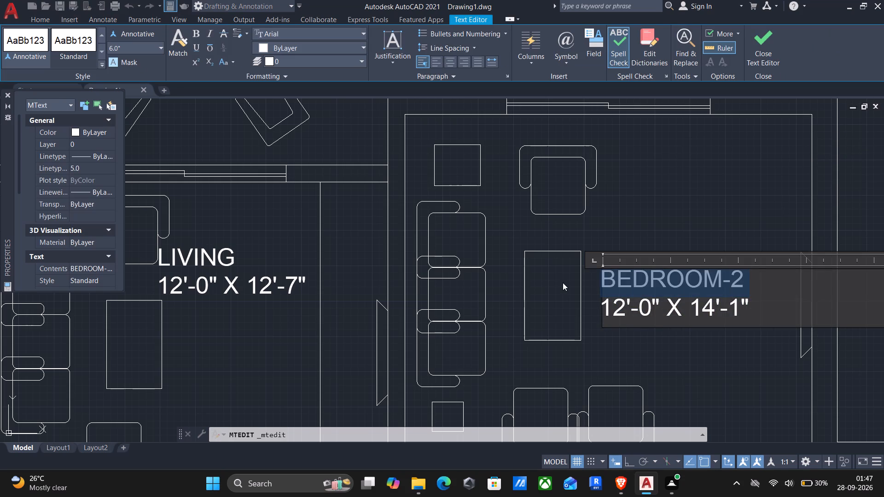
text(DRAW)
text(ING)
key(Return)
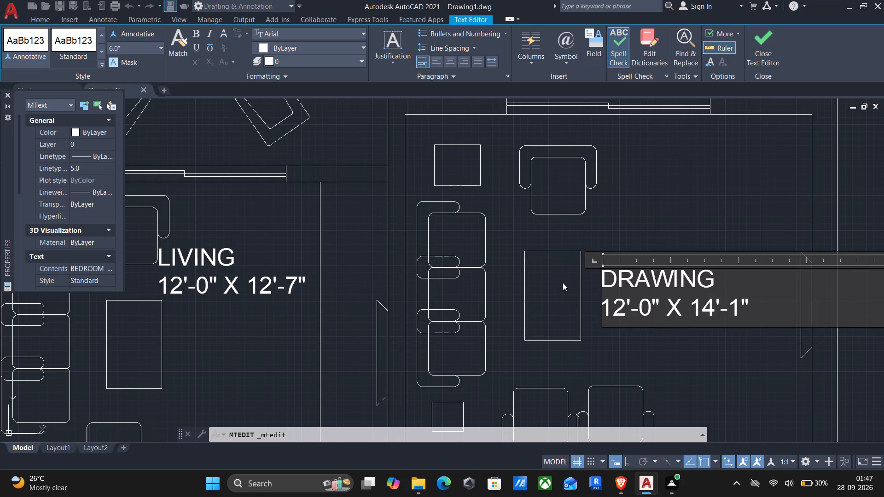
Set the size in the DRAWING label to 12'-0" X 16'-7" and finish editing it.
key(Right)
key(Right)
key(Right)
key(Right)
key(Right)
key(Right)
key(Right)
key(Right)
key(Right)
key(Right)
key(Right)
key(BackSpace)
key(6)
key(Right)
key(Right)
key(Right)
key(BackSpace)
key(7)
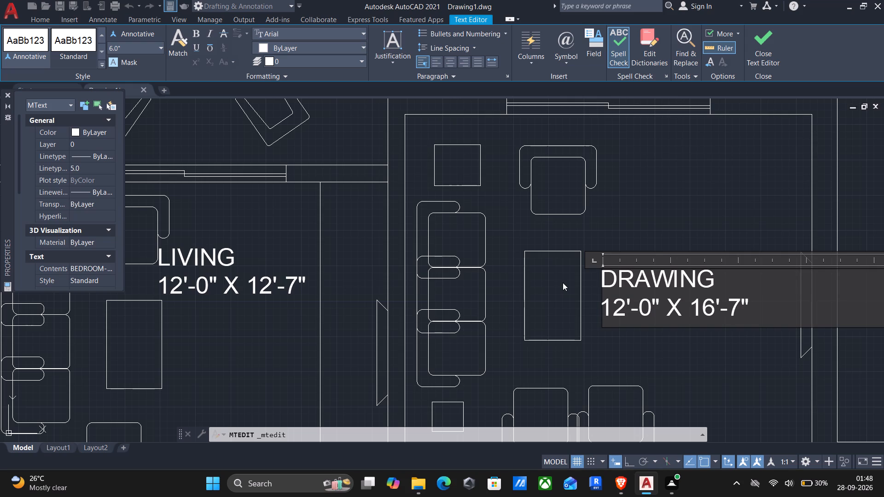
scroll(575, 277, down, 2)
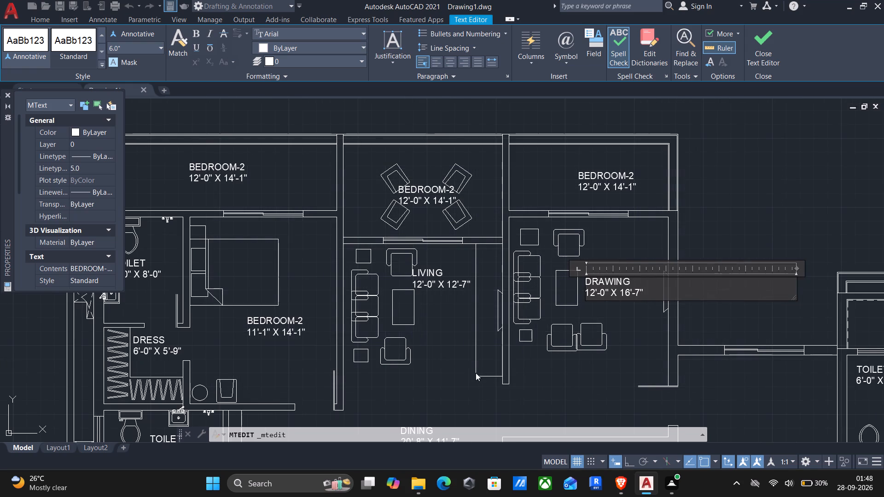
click(476, 374)
Delete the two BEDROOM-2 labels in the balconies north of BEDROOM-2 and north of DRAWING.
middle_drag(537, 315, 505, 317)
scroll(504, 313, down, 1)
middle_drag(501, 319, 426, 339)
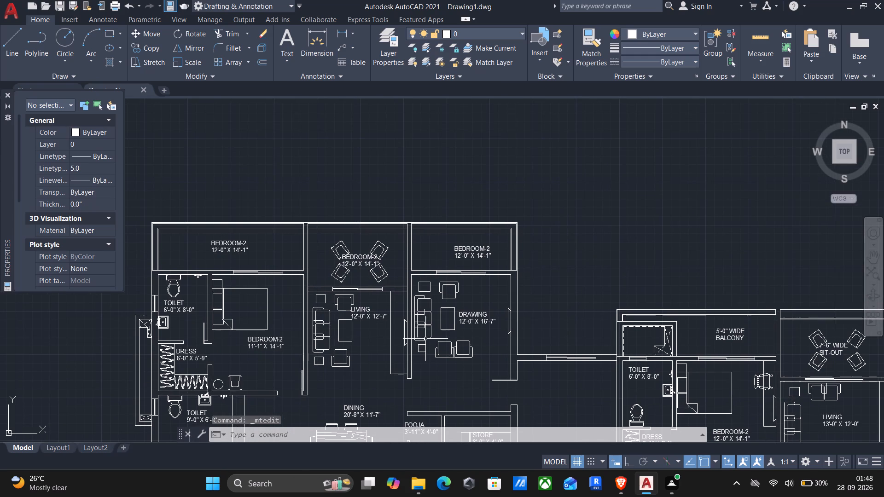
middle_drag(467, 328, 251, 289)
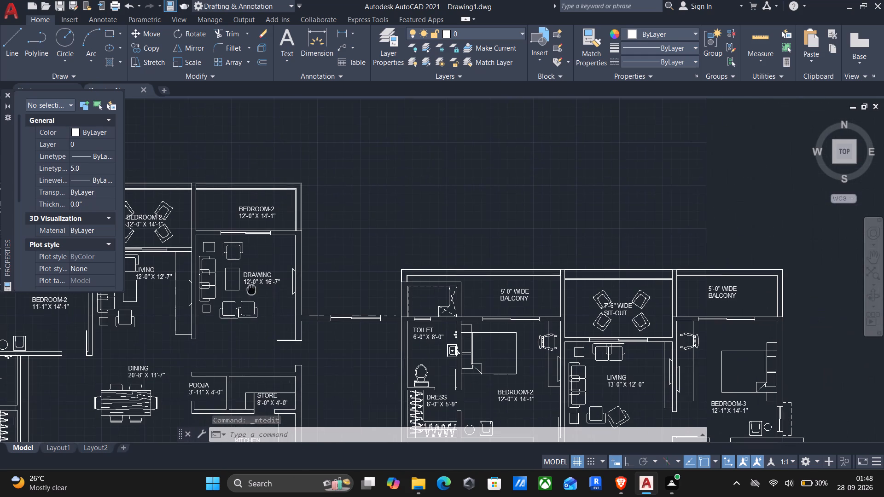
middle_drag(227, 275, 623, 316)
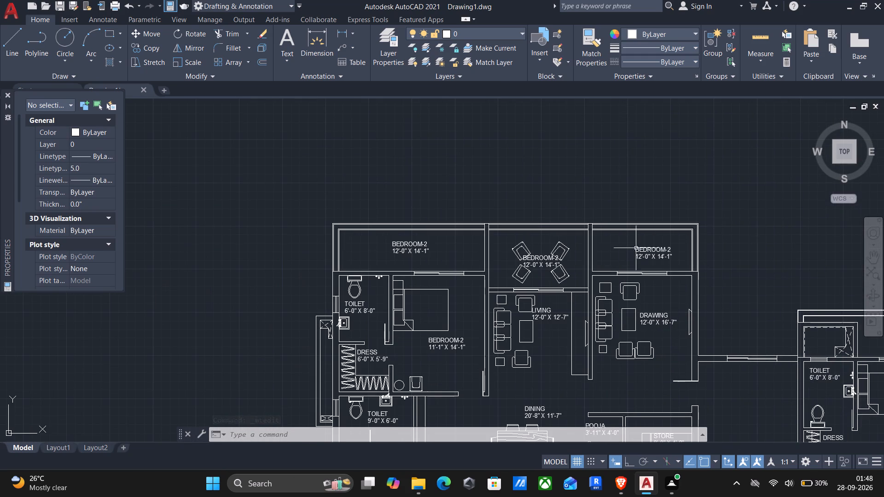
click(643, 248)
click(396, 244)
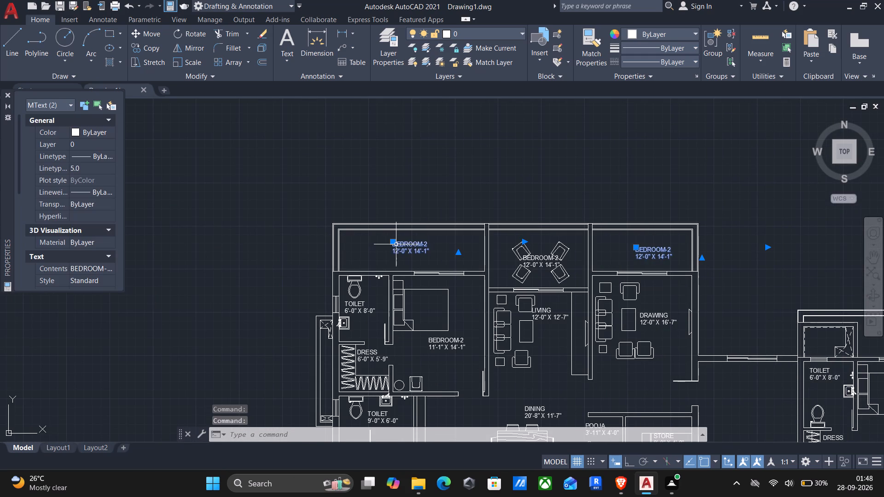
key(Delete)
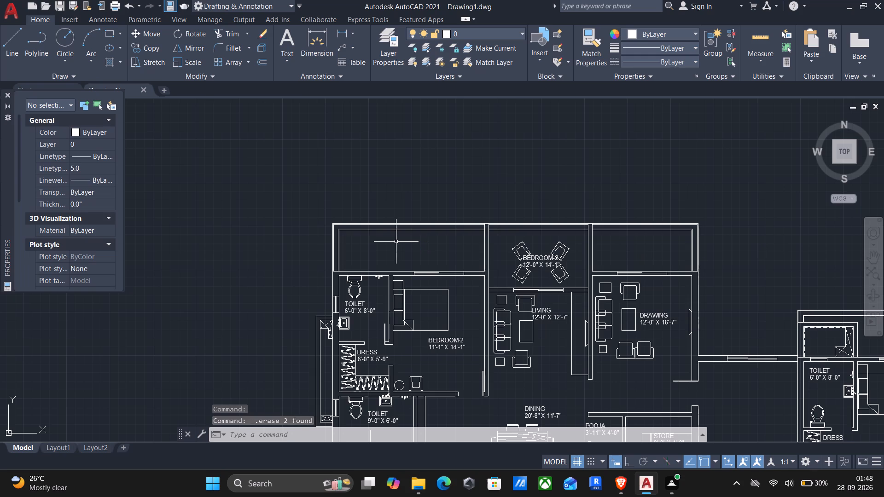
Copy the 5'-0" WIDE BALCONY label from the eastern apartment into the balconies north of DRAWING and north of BEDROOM-2.
middle_drag(393, 247, 252, 253)
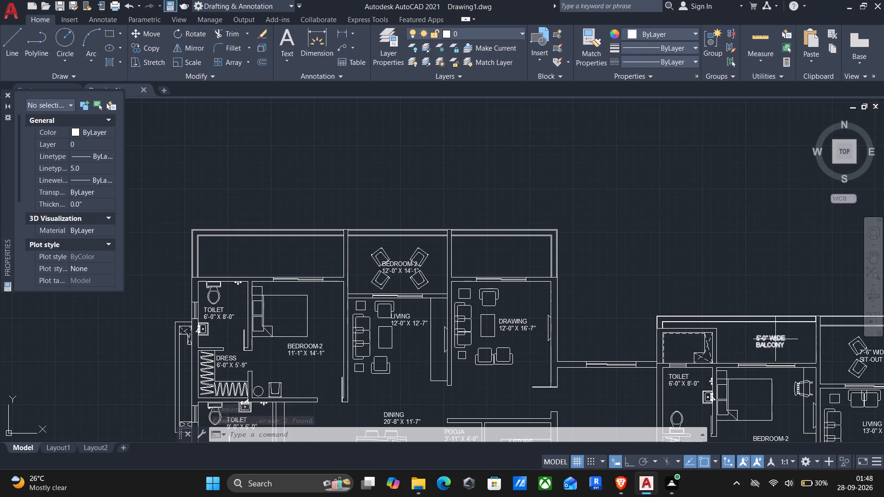
click(775, 339)
text(CO)
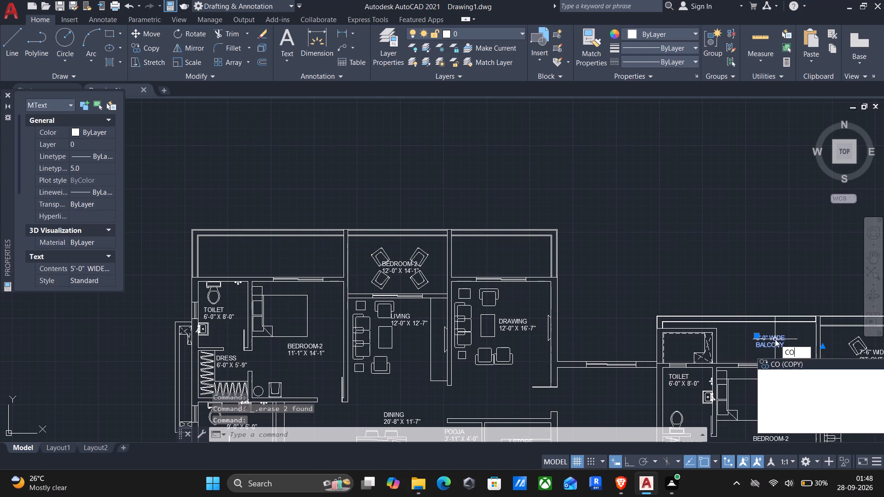
key(Return)
click(756, 339)
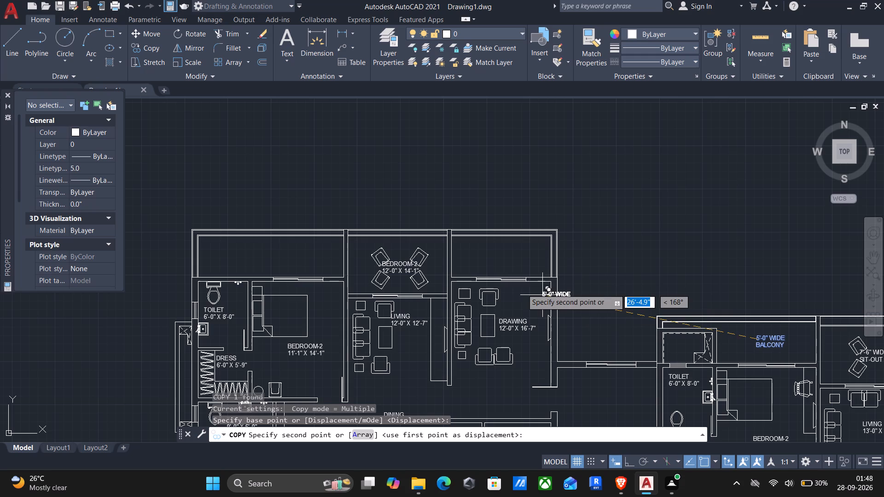
click(489, 253)
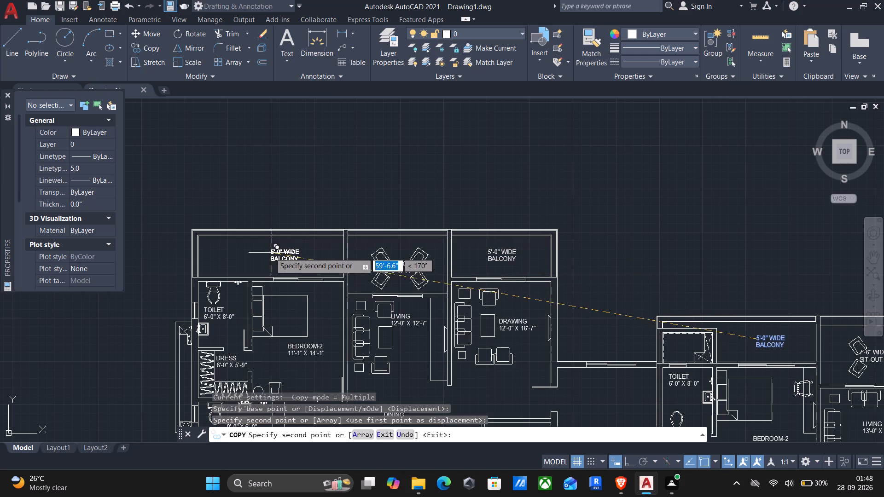
click(235, 253)
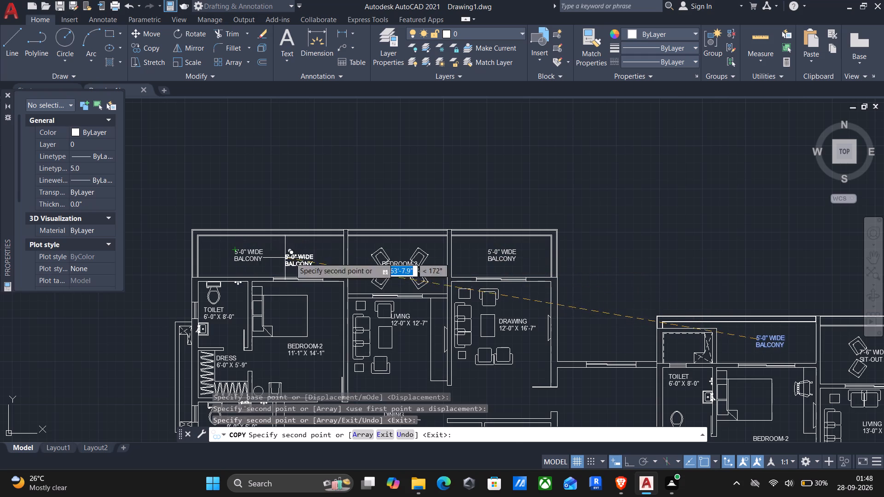
key(Escape)
Delete the BEDROOM-2 label in the four-chair space north of LIVING.
click(398, 265)
key(Delete)
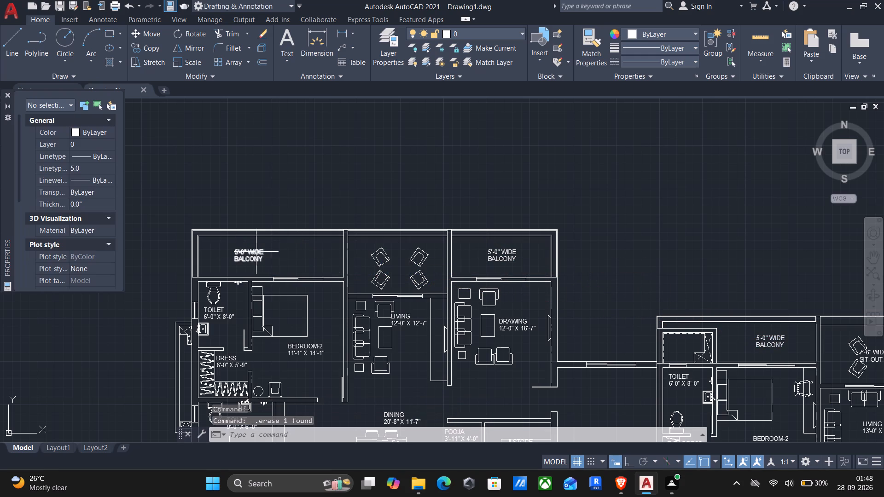
Copy the 5'-0" WIDE BALCONY label from the balcony north of BEDROOM-2 into the four-chair space north of LIVING.
click(250, 253)
key(c)
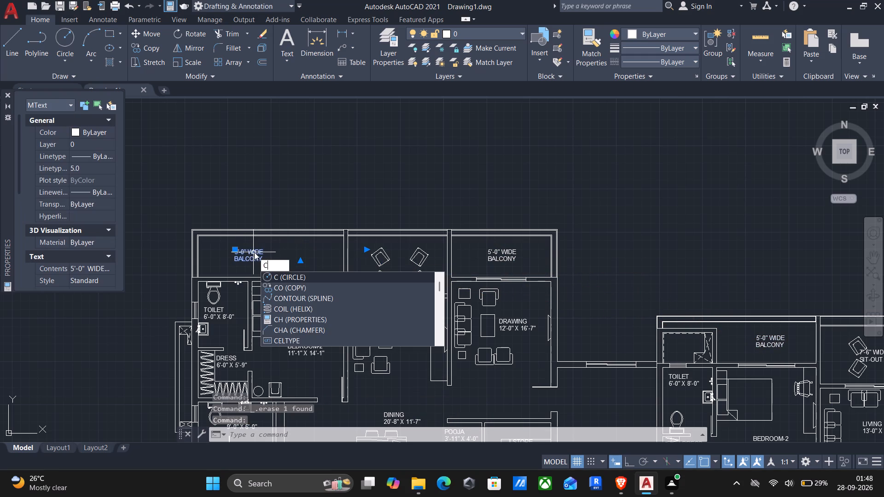
key(o)
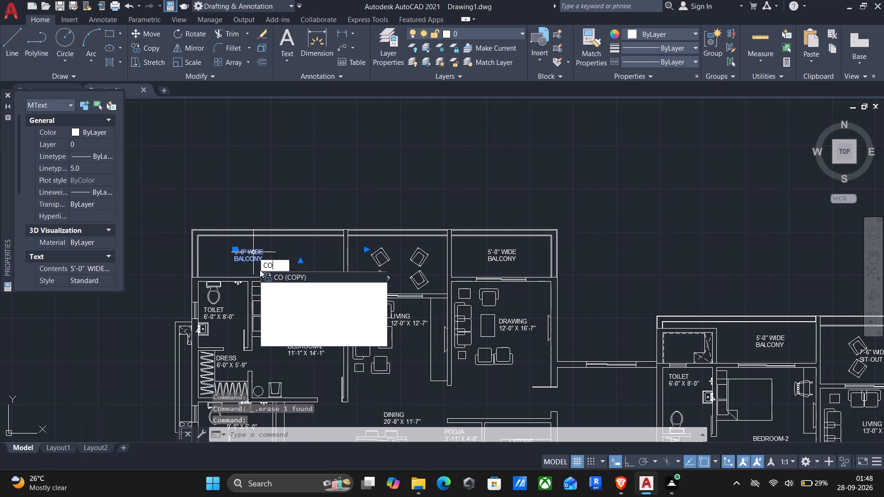
key(Return)
click(234, 251)
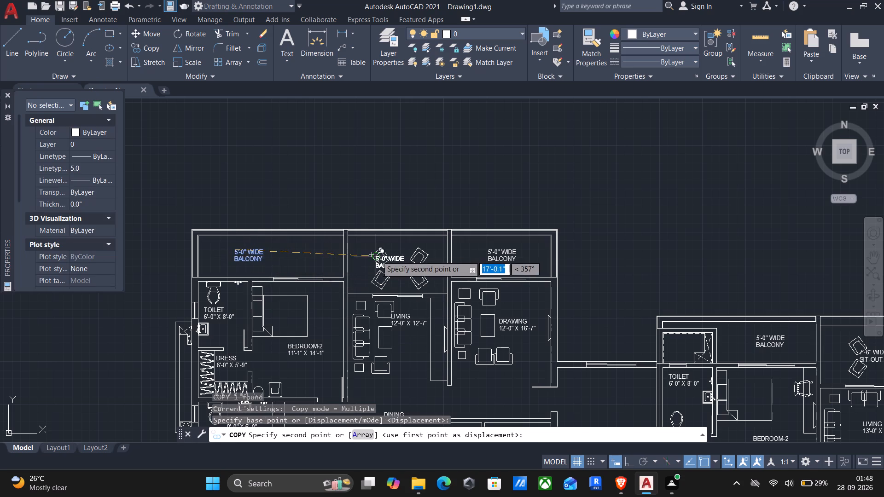
scroll(385, 258, up, 2)
click(387, 272)
key(Escape)
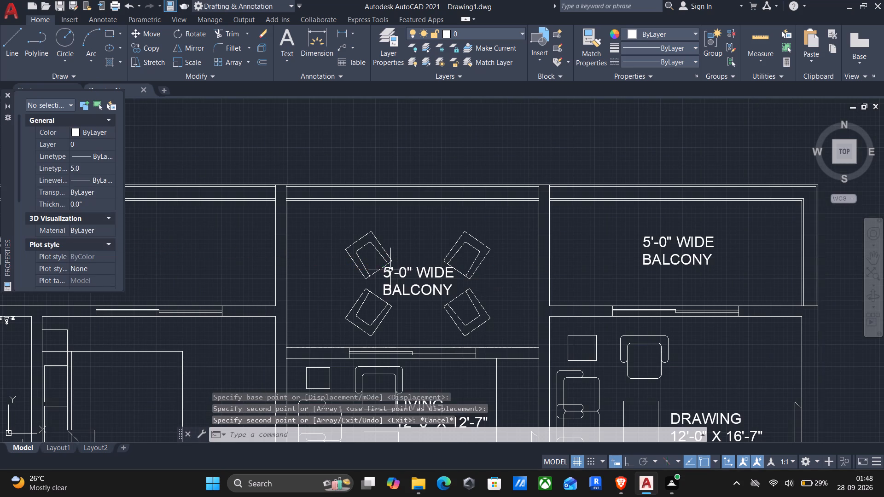
Replace the copied label's text in the four-chair space with 7'-0" WIDE and SIT-OUT on two lines, and finish editing.
double_click(402, 271)
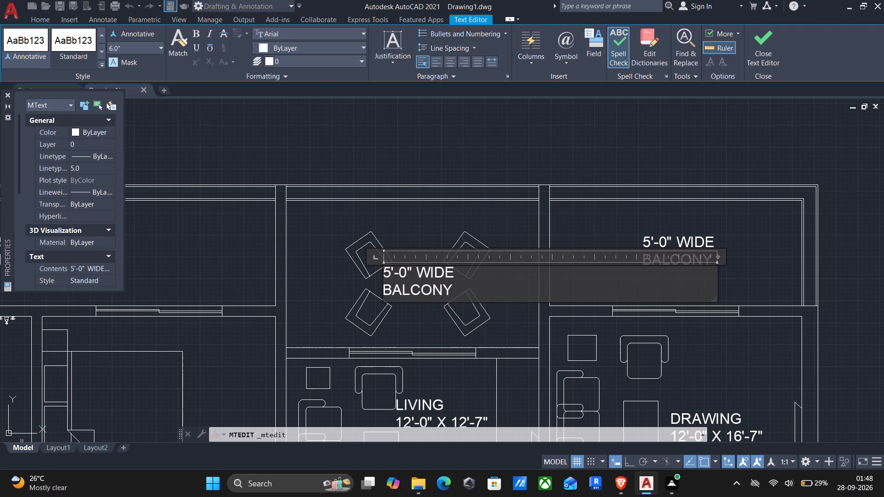
drag(484, 295, 215, 252)
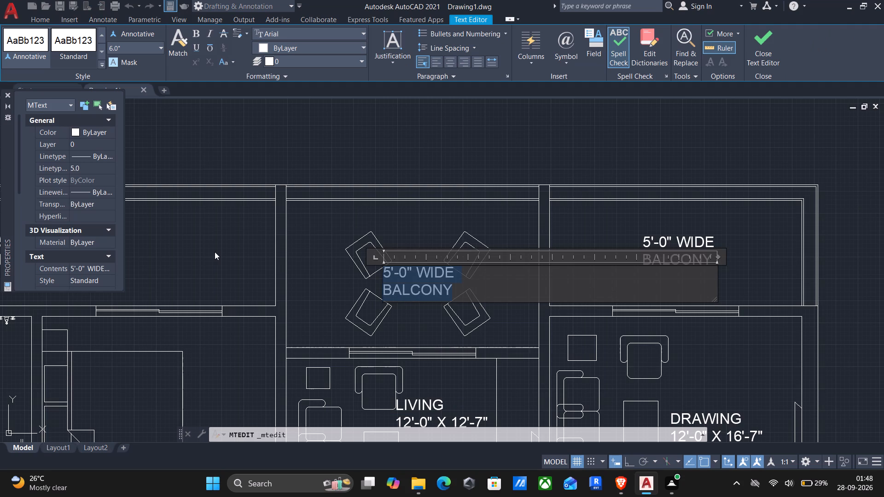
key(7)
key(apostrophe)
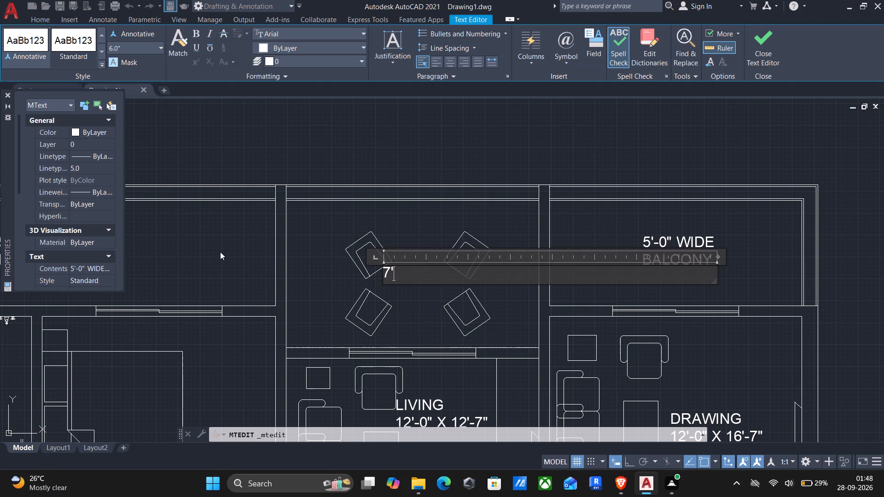
text(-0)
key(shift+quotedbl)
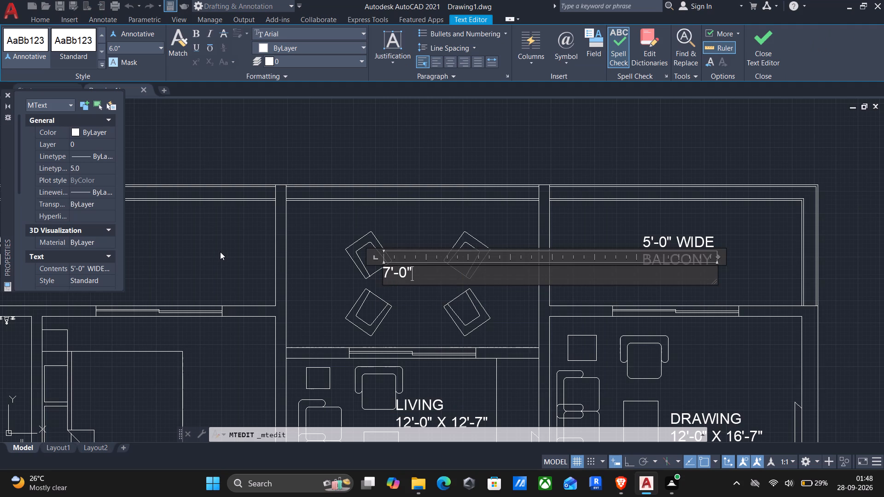
key(space)
text(WIDE)
key(Return)
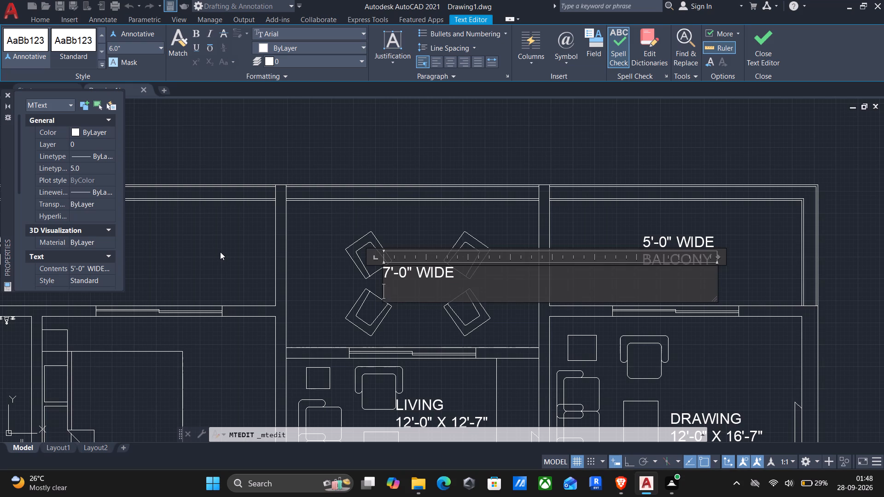
text(SIT-OUT)
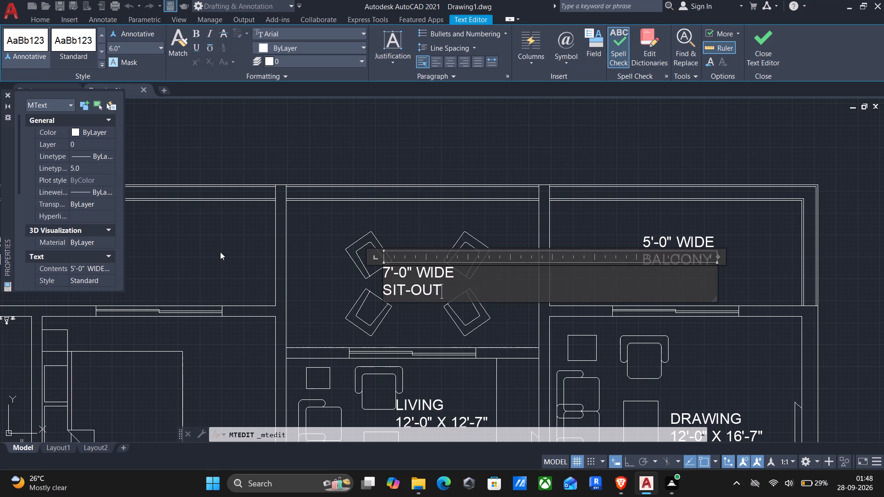
click(221, 253)
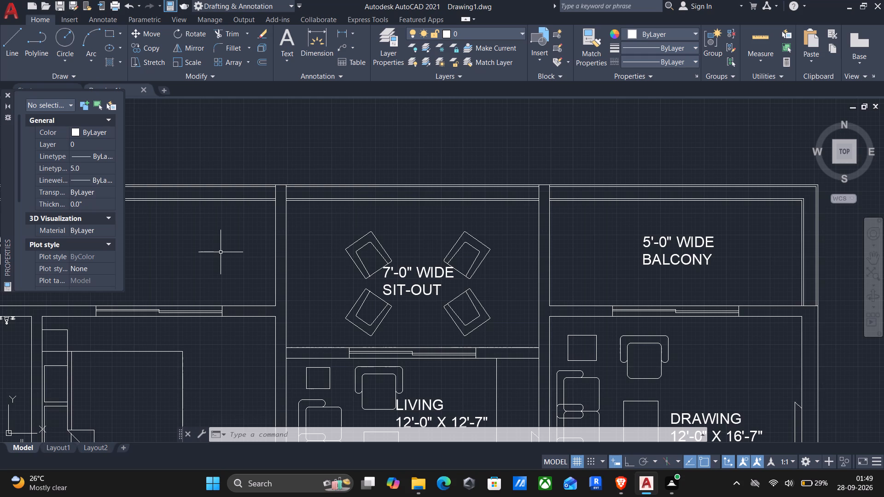
Examine the room labels across the western apartment, from the balconies down to M-BEDROOM-1, BEDROOM-3 and the utility.
scroll(176, 309, down, 1)
middle_drag(237, 383, 798, 105)
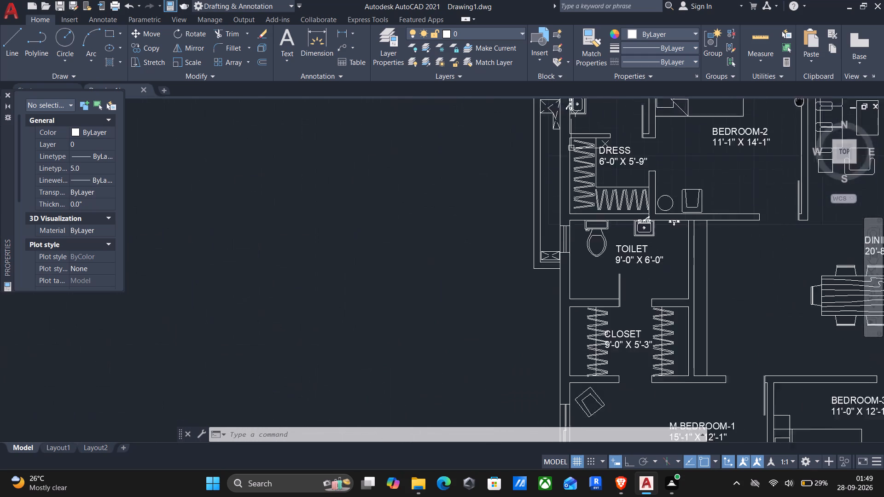
middle_drag(798, 105, 634, 237)
middle_click(634, 237)
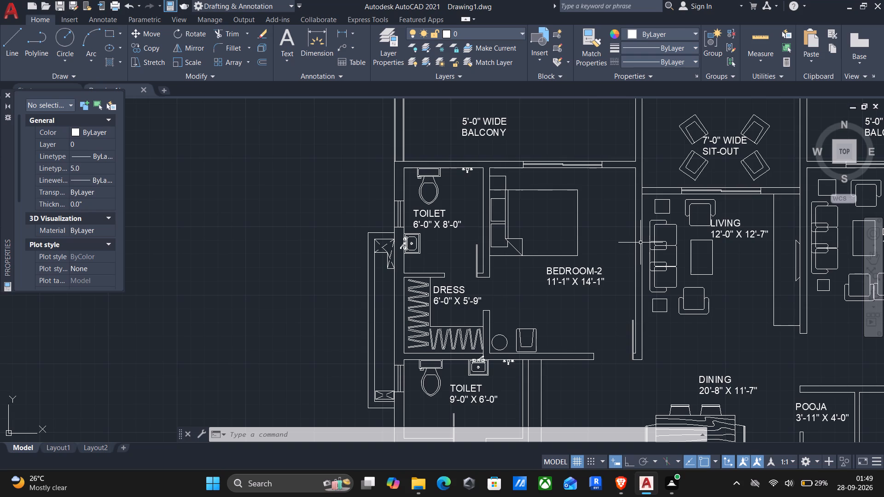
middle_drag(673, 263, 623, 237)
scroll(522, 330, down, 1)
middle_drag(519, 331, 506, 284)
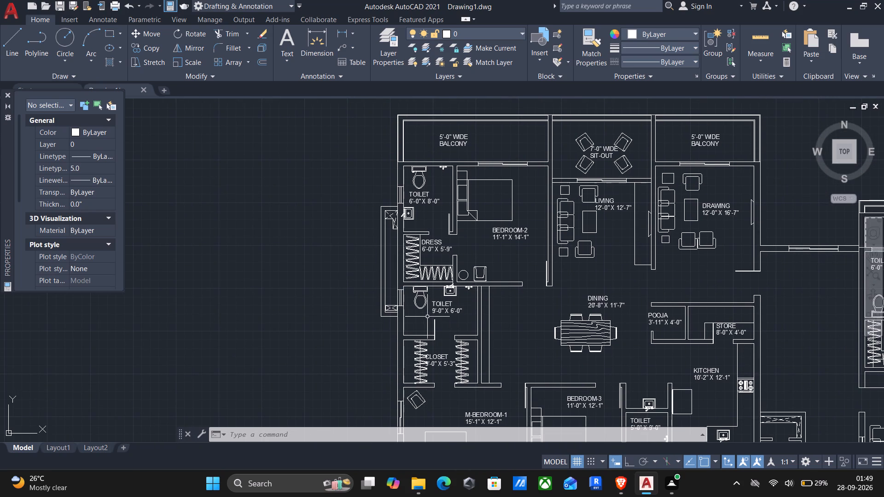
middle_drag(426, 318, 406, 255)
scroll(423, 312, up, 1)
middle_drag(427, 319, 401, 271)
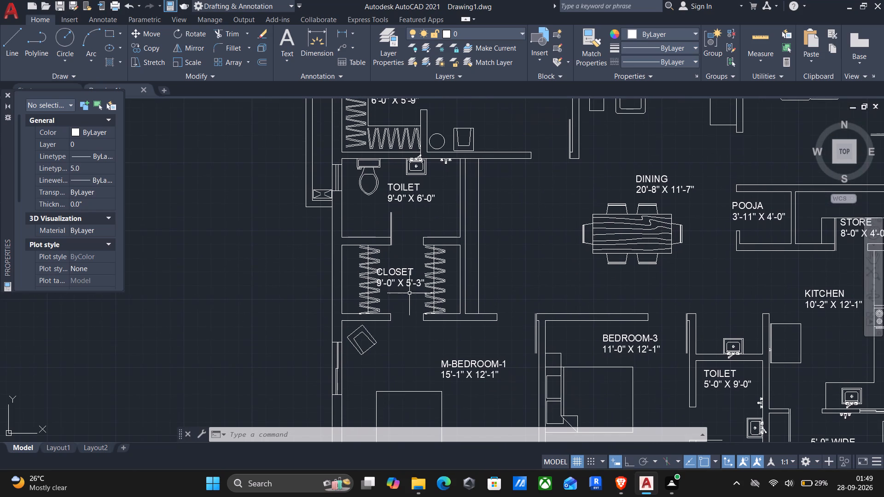
middle_drag(410, 304, 401, 286)
middle_drag(427, 341, 420, 323)
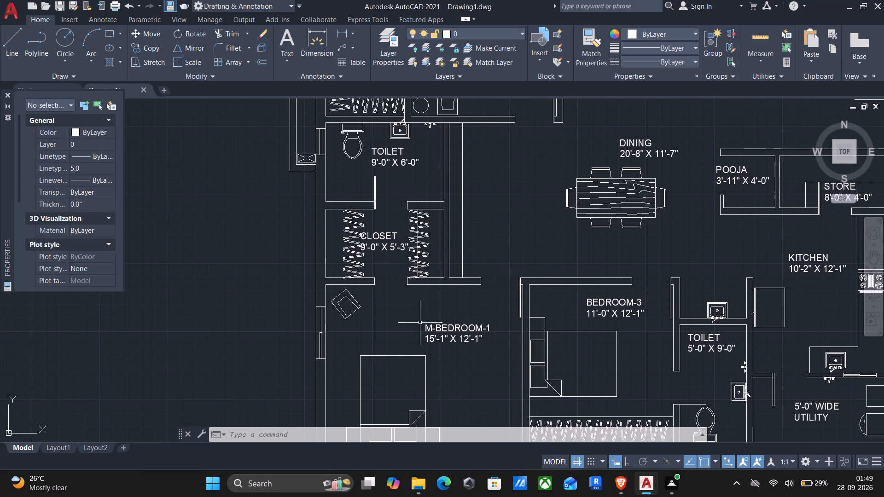
middle_drag(437, 364, 399, 270)
middle_drag(411, 292, 320, 354)
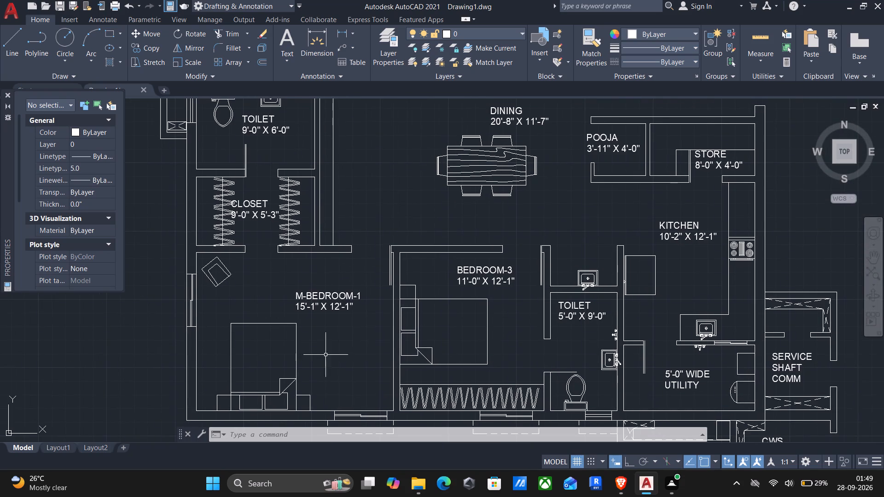
Examine the labels from BEDROOM-3, TOILET and KITCHEN across to the service shaft, CWS and SERVICE LIFT.
middle_drag(425, 355, 340, 359)
middle_drag(431, 341, 361, 342)
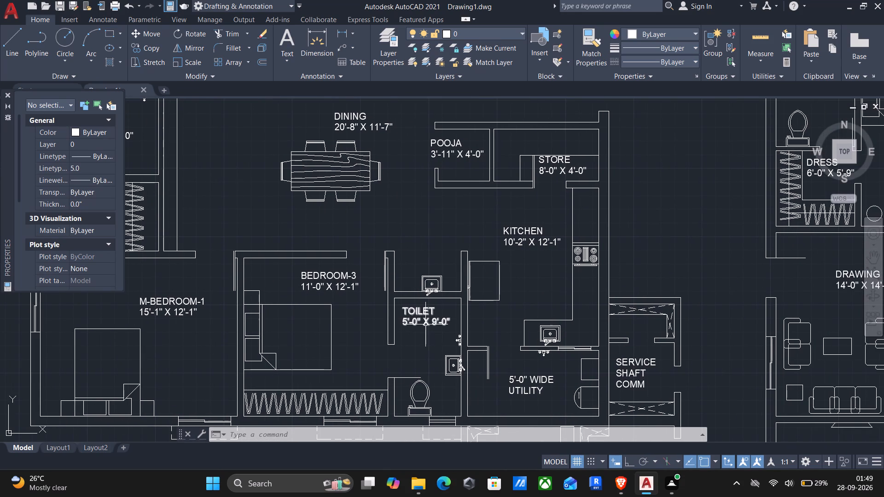
middle_drag(414, 330, 306, 294)
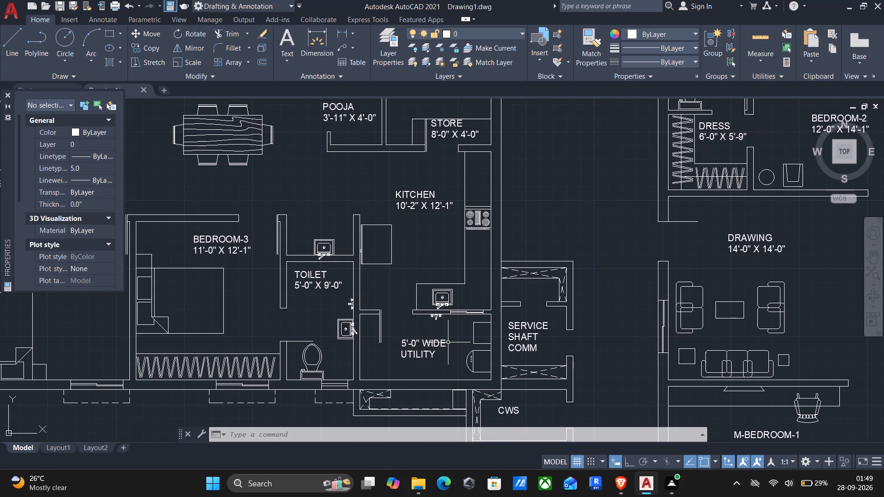
middle_drag(467, 355, 456, 383)
middle_drag(421, 325, 302, 299)
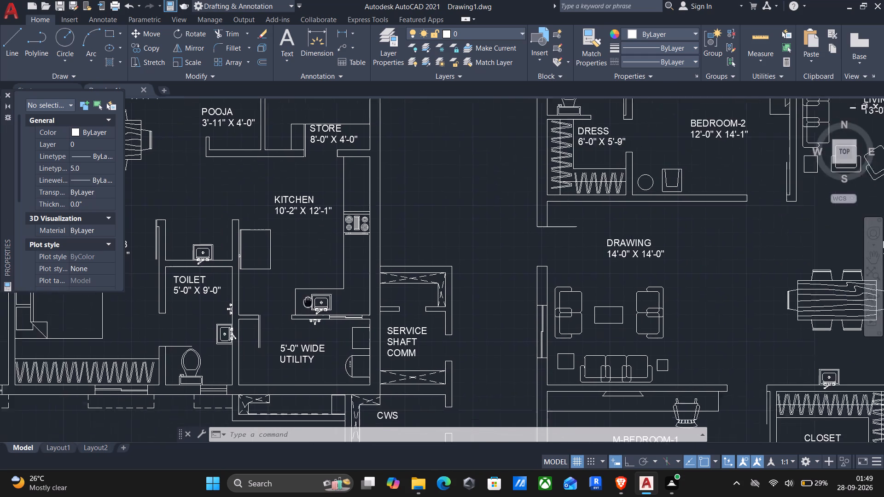
middle_drag(302, 299, 292, 296)
scroll(308, 311, down, 1)
middle_drag(404, 358, 406, 273)
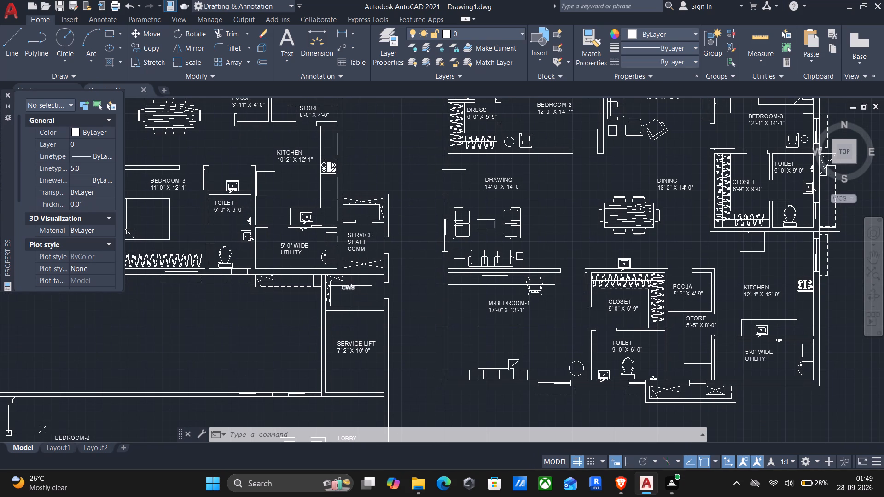
Copy the CWS label into the crossed duct strip at the north end of the SERVICE SHAFT COMM space.
scroll(348, 290, up, 1)
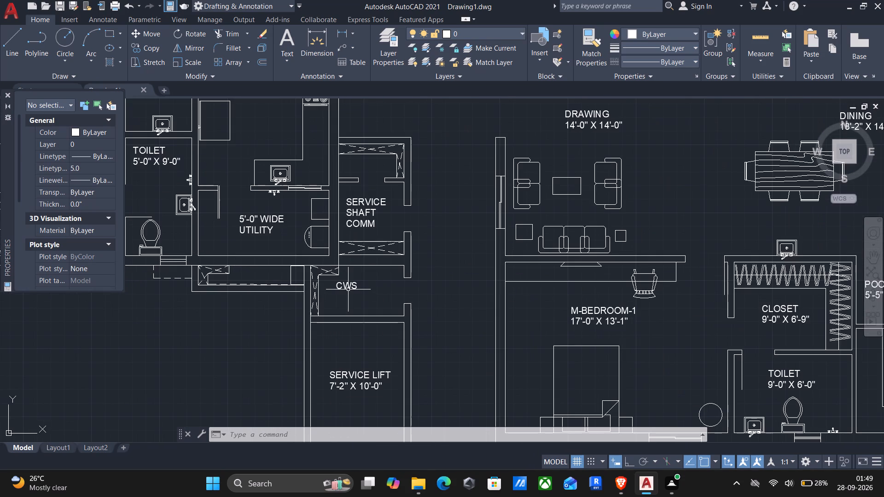
click(347, 289)
text(CO)
key(Return)
click(336, 283)
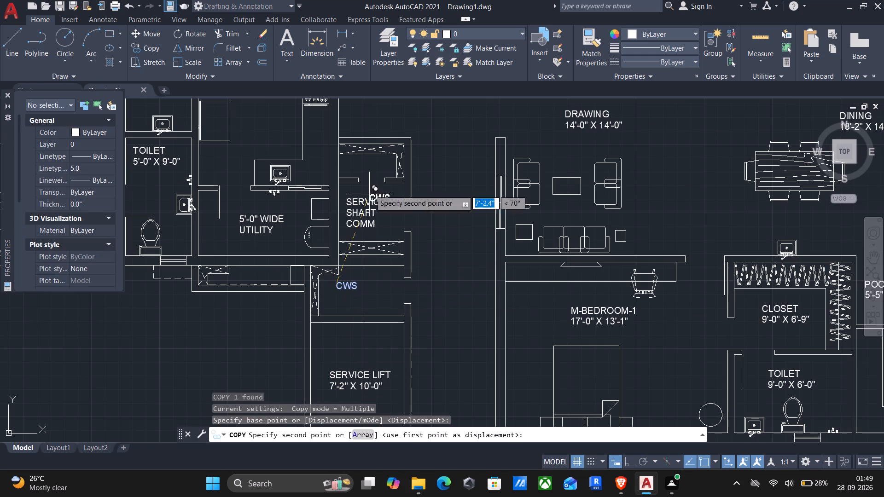
scroll(349, 148, up, 2)
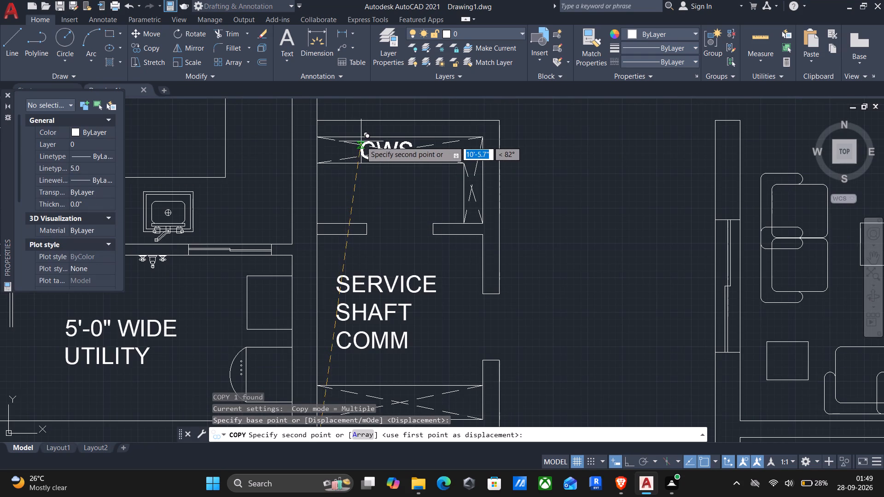
click(361, 141)
key(Escape)
Replace the copied CWS label's text in the northern duct strip with ELE and finish editing.
double_click(382, 147)
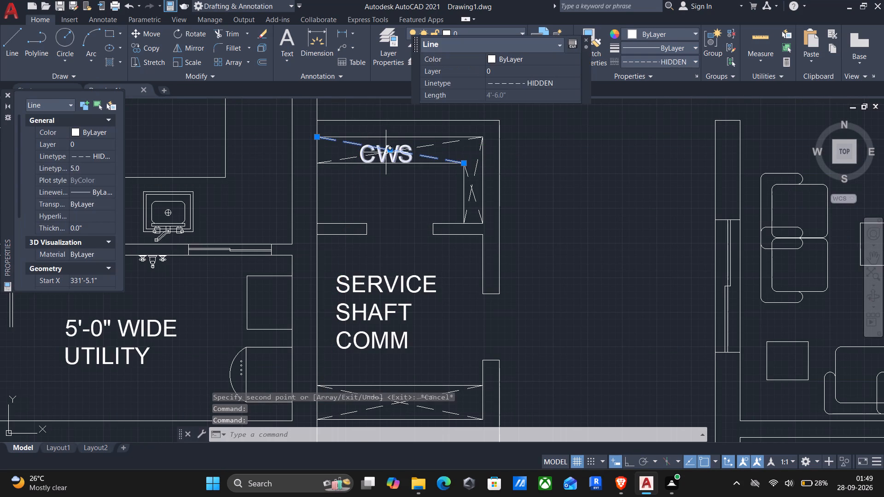
key(Escape)
click(381, 152)
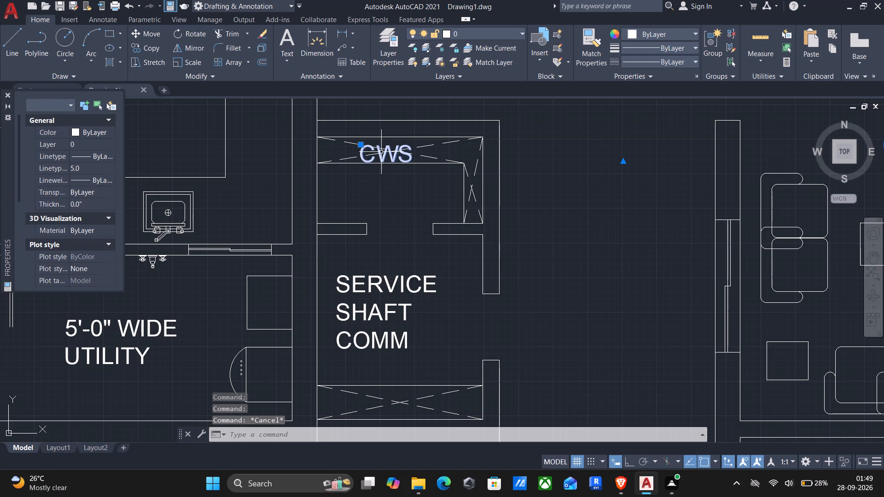
click(381, 152)
drag(430, 160, 273, 156)
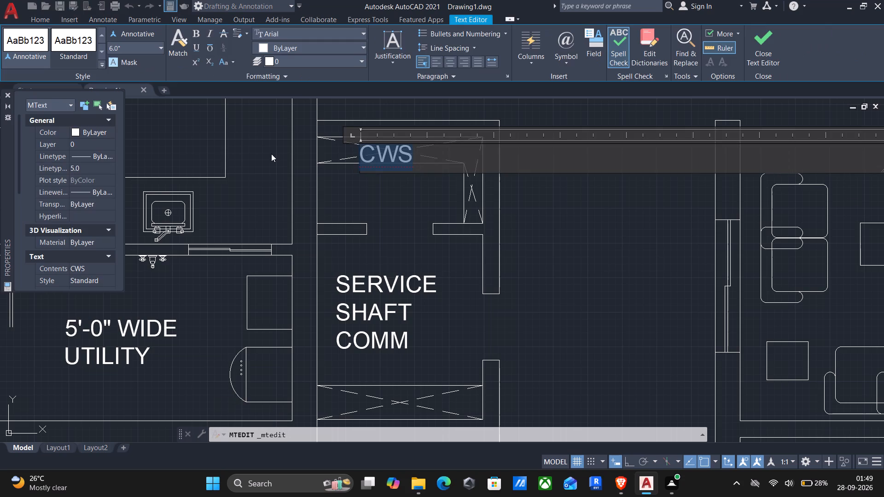
text(ELE)
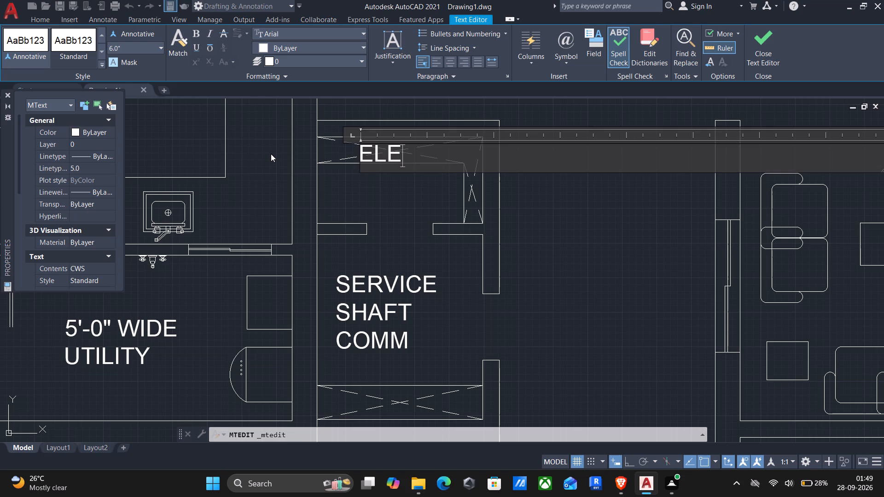
click(645, 291)
middle_drag(606, 326, 589, 231)
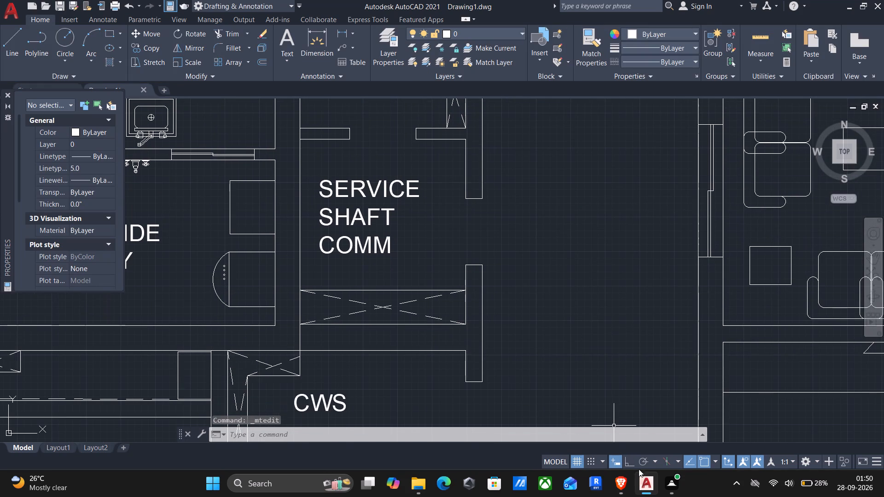
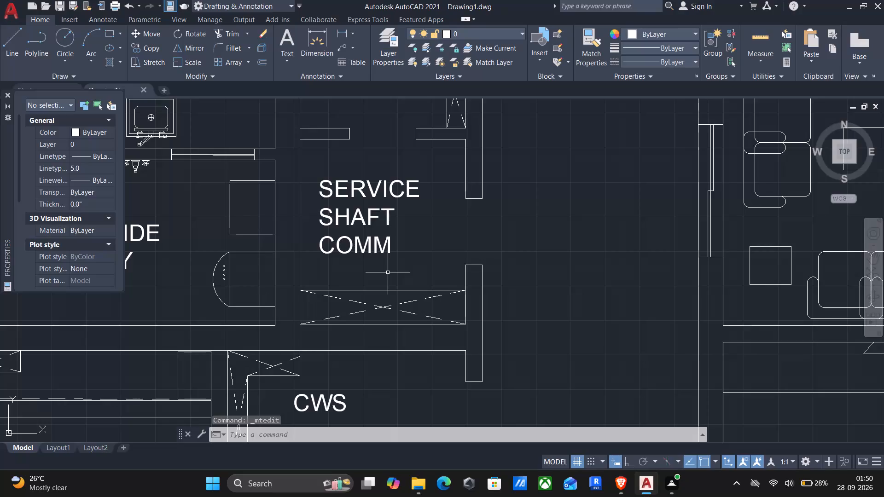
Examine the labels from the SERVICE SHAFT COMM space south through CWS and SERVICE LIFT to the LOBBY.
middle_drag(396, 240, 448, 207)
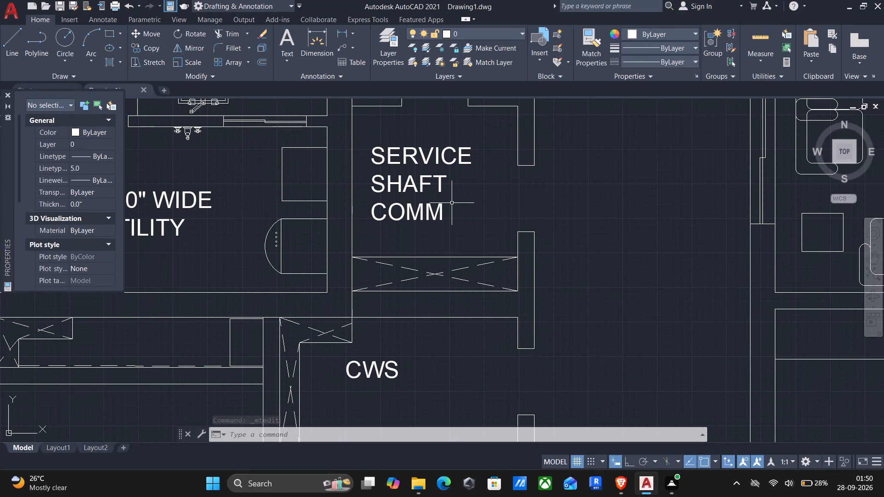
middle_drag(454, 211, 453, 207)
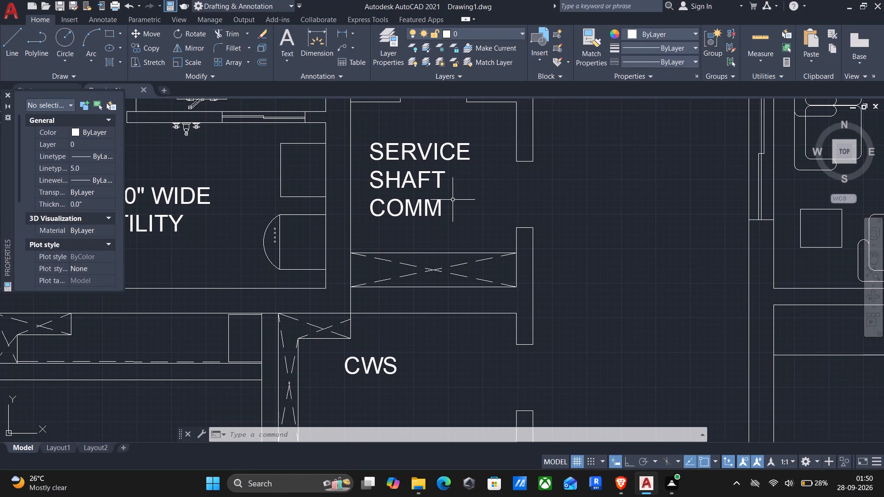
middle_drag(445, 243, 479, 149)
scroll(489, 180, down, 1)
middle_drag(493, 205, 473, 170)
scroll(468, 224, down, 1)
middle_drag(466, 228, 465, 228)
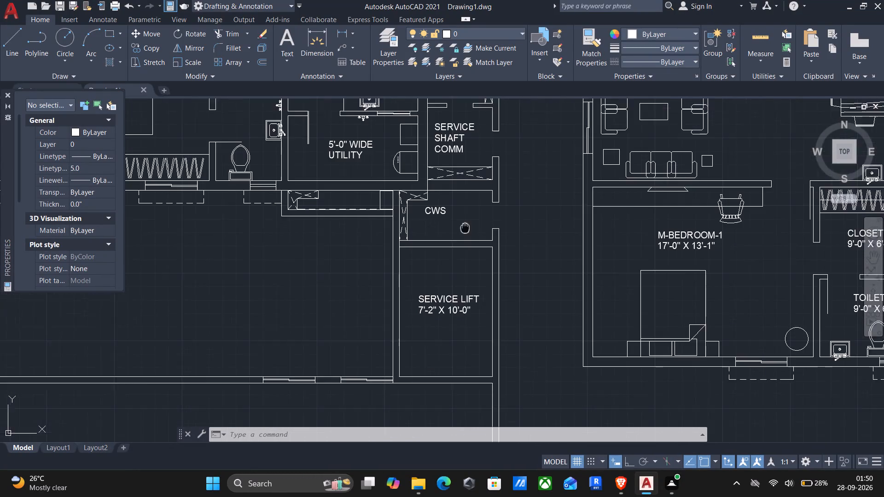
middle_drag(465, 228, 465, 194)
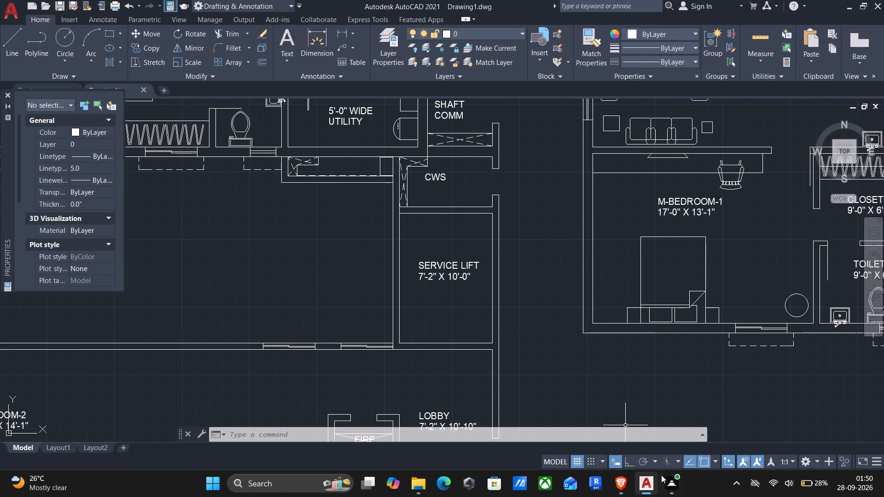
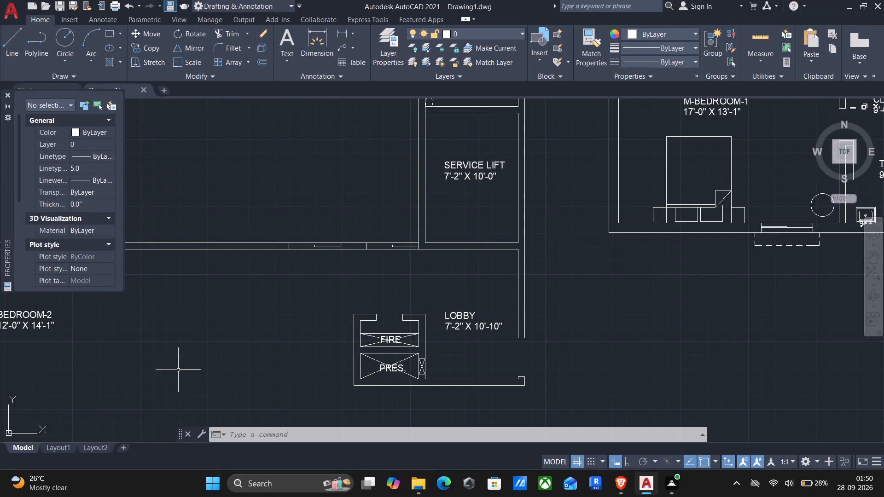
Rotate the spare BEDROOM-2 label west of the LOBBY 90 degrees counterclockwise so it reads vertically.
middle_drag(450, 298, 443, 275)
middle_drag(469, 322, 495, 237)
scroll(496, 233, down, 1)
middle_drag(452, 279, 494, 256)
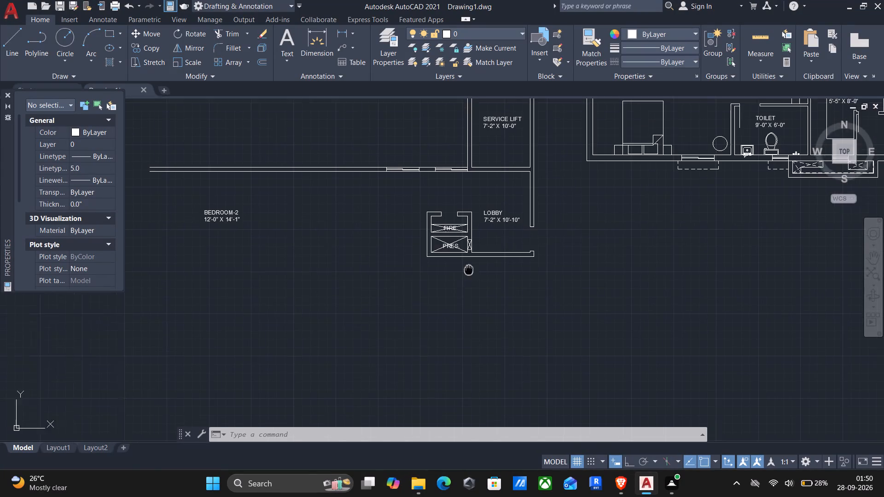
middle_drag(494, 256, 512, 252)
click(278, 195)
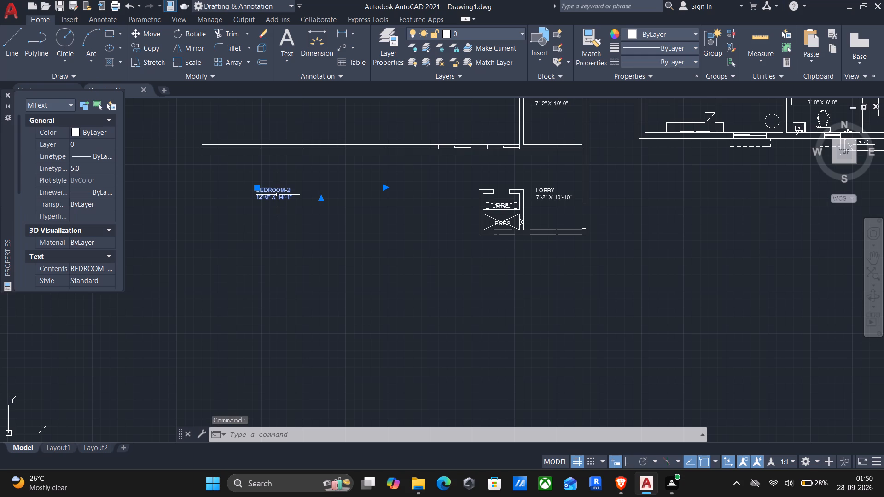
text(RP)
key(BackSpace)
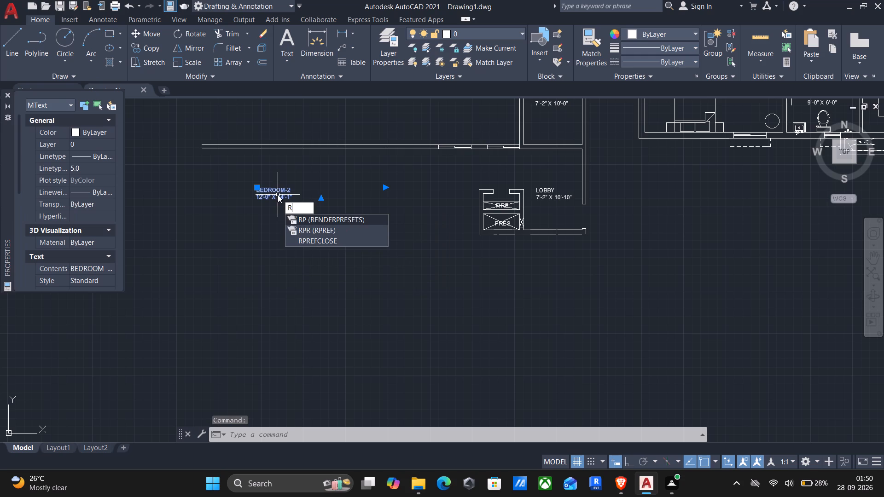
key(o)
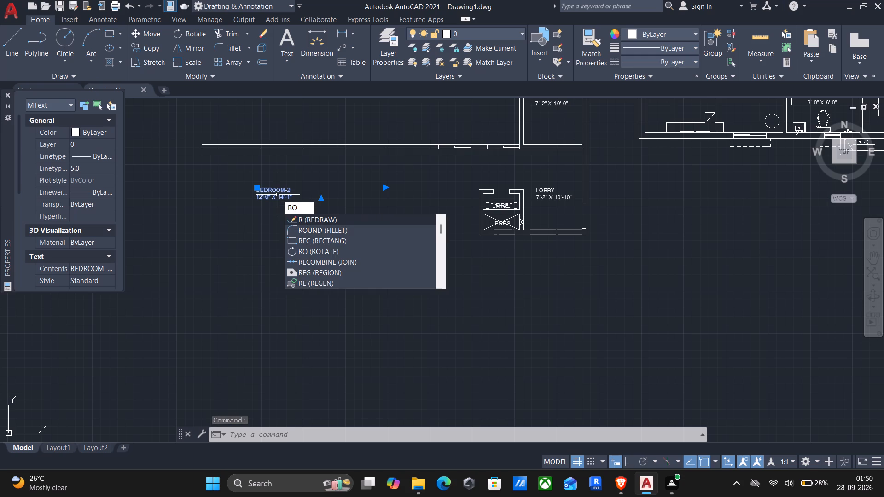
key(Return)
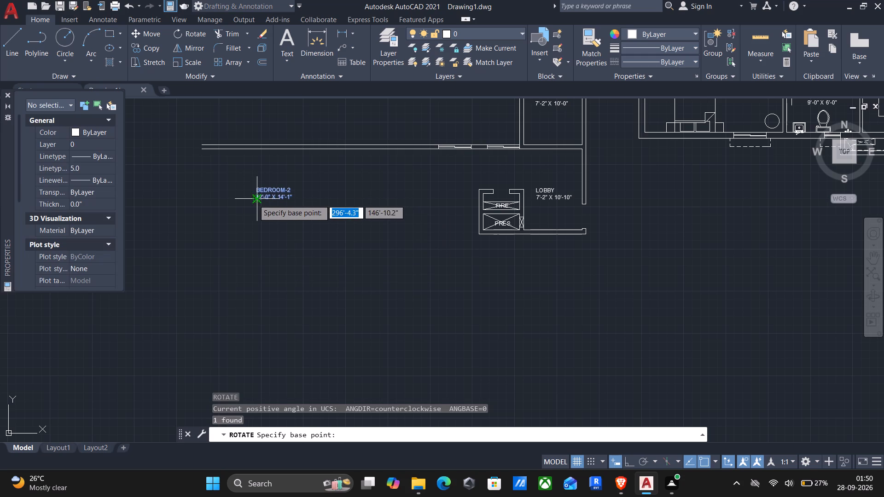
click(255, 200)
key(F8)
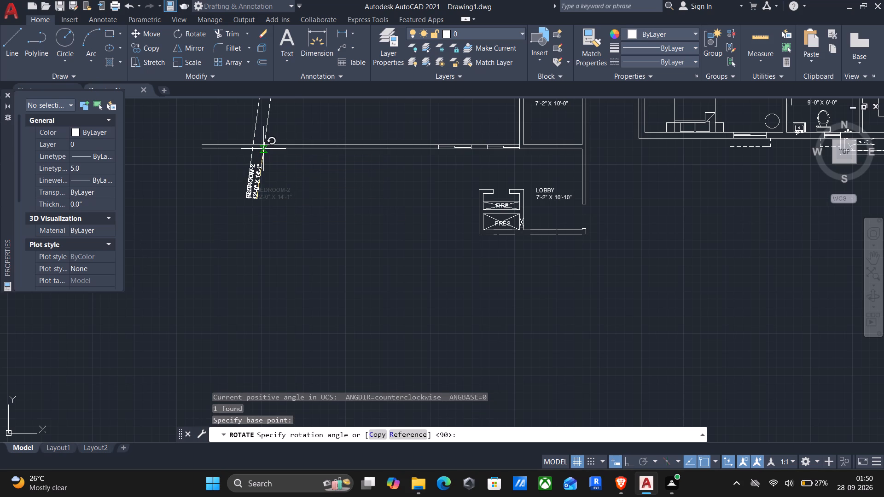
click(255, 131)
Move the vertical BEDROOM-2 label into the passage between the CWS and SERVICE LIFT spaces and M-BEDROOM-1.
click(251, 171)
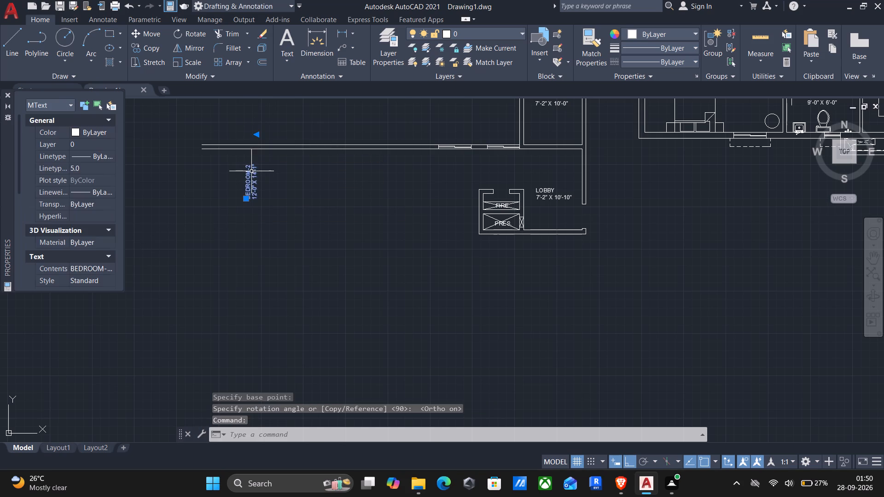
key(m)
key(Return)
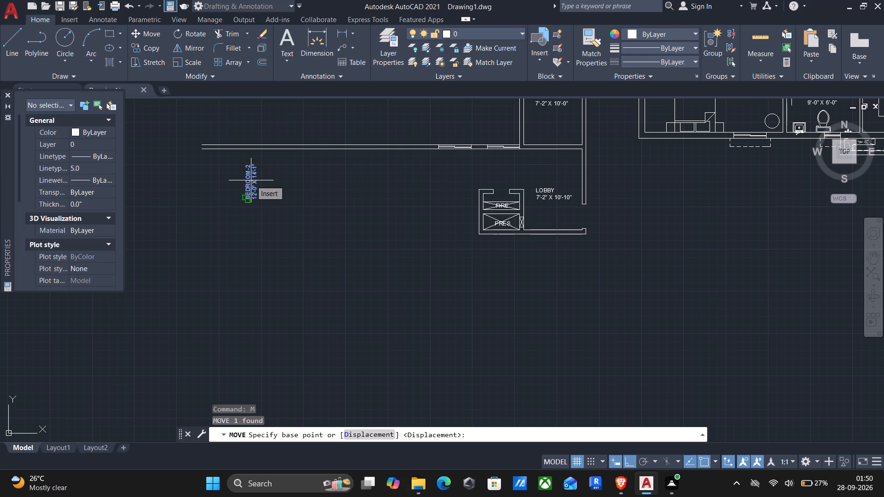
click(244, 202)
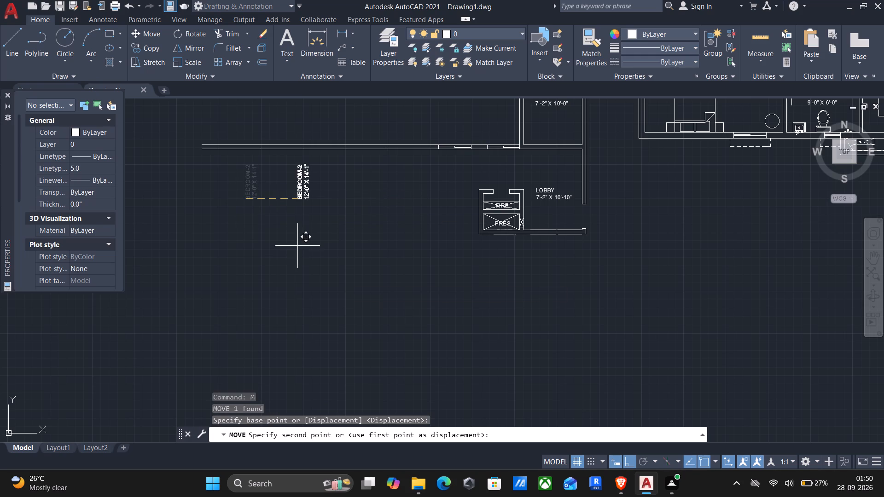
click(626, 464)
middle_drag(614, 309, 485, 496)
scroll(484, 496, down, 1)
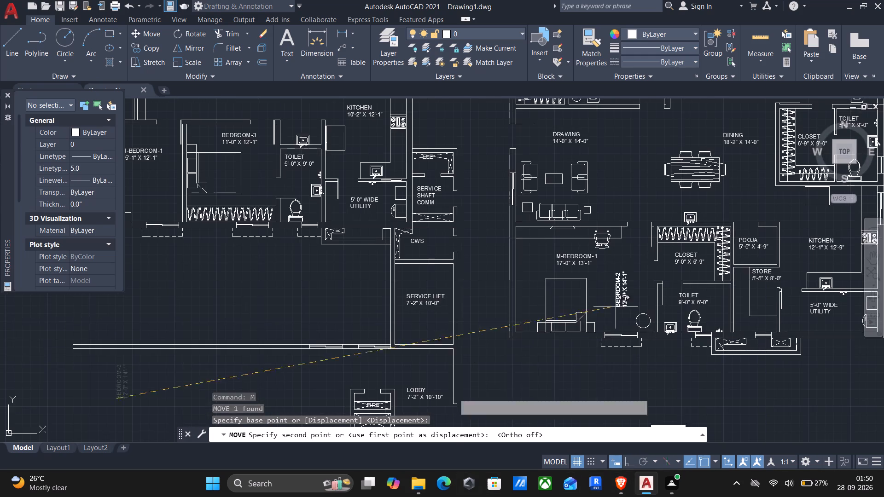
middle_drag(463, 306, 420, 422)
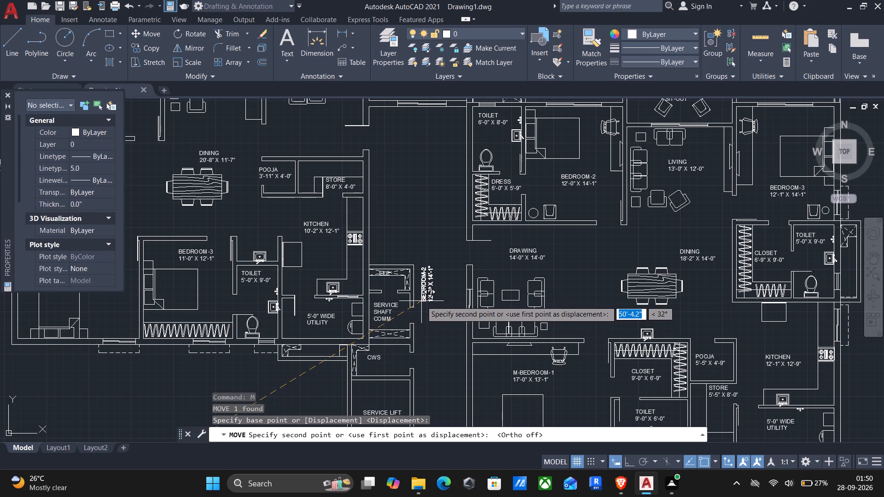
middle_drag(423, 353, 428, 274)
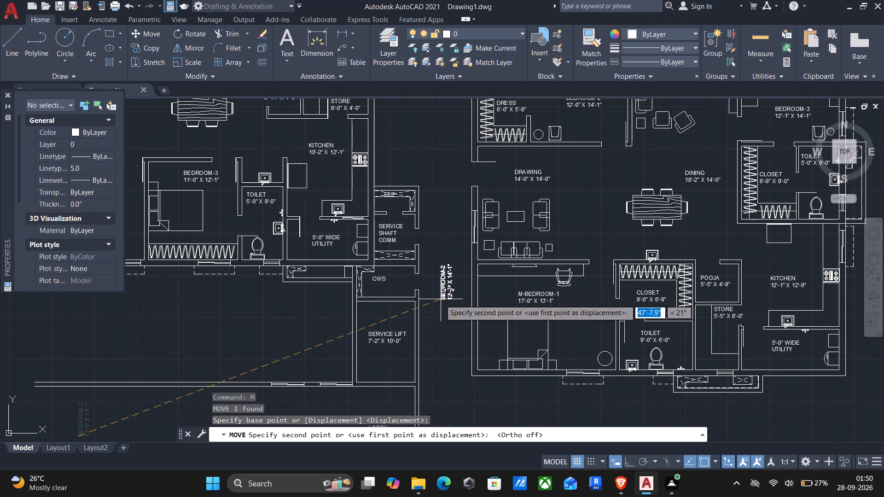
click(440, 300)
middle_drag(443, 306, 443, 306)
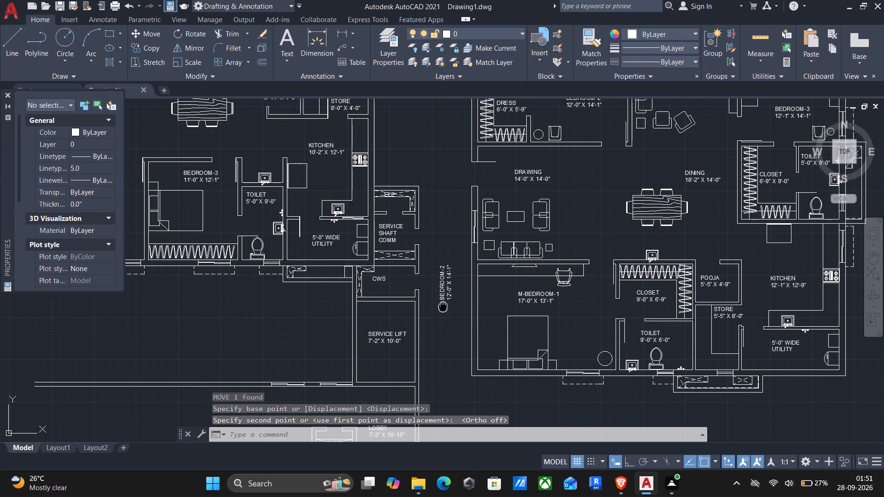
middle_drag(443, 306, 448, 276)
key(Escape)
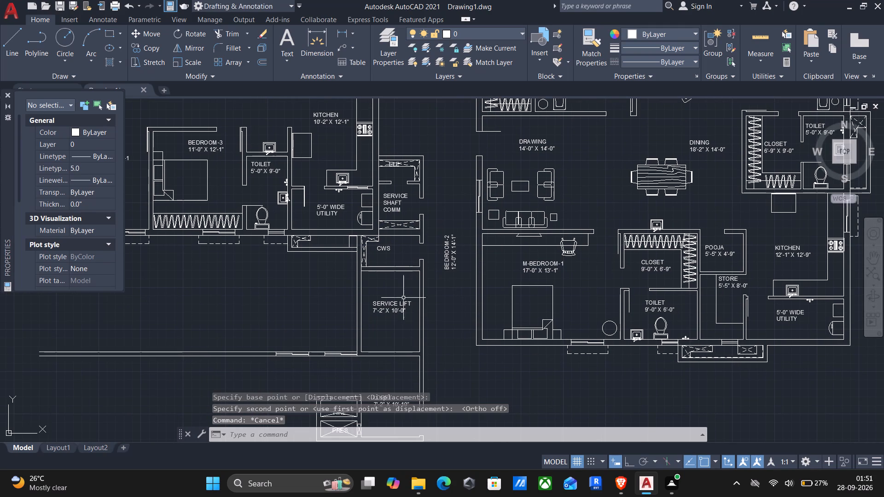
Copy the SERVICE LIFT label to the north end of the central space, between the west DRAWING room and the TOILET.
click(394, 306)
text(CO)
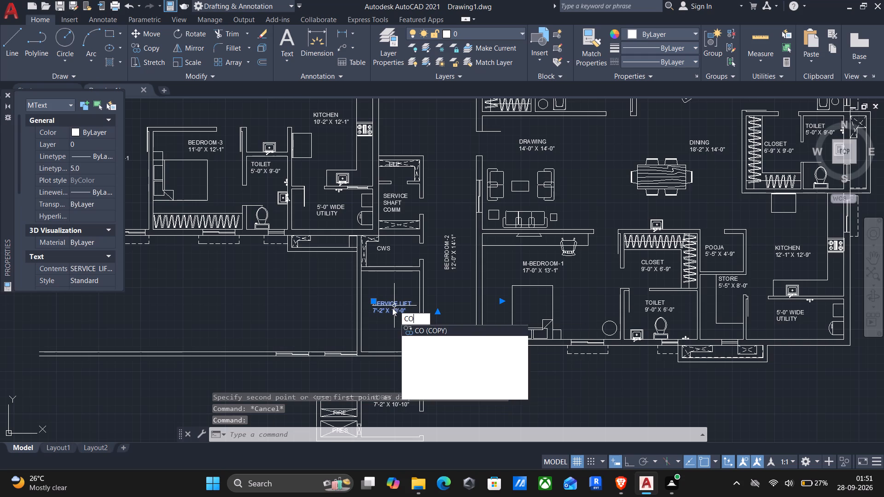
key(Return)
drag(374, 313, 379, 308)
middle_drag(445, 200, 404, 387)
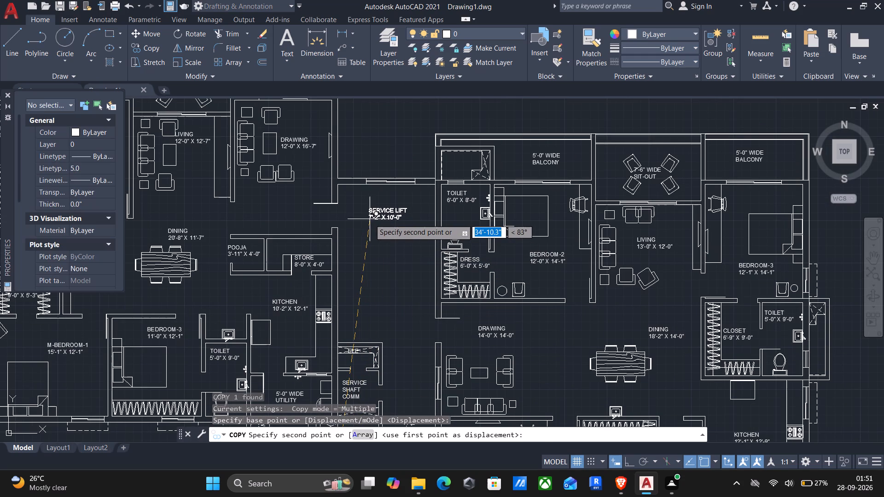
click(374, 210)
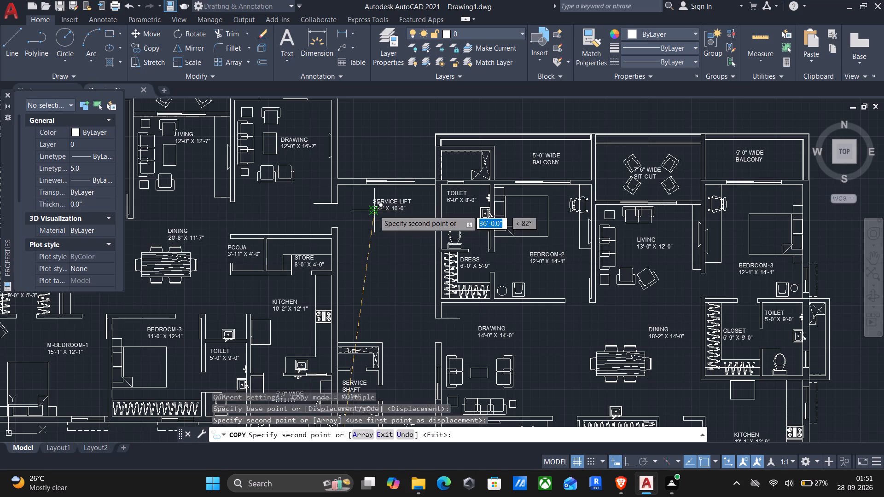
key(Escape)
Change the name line of the copied SERVICE LIFT label to LOBBY.
double_click(379, 205)
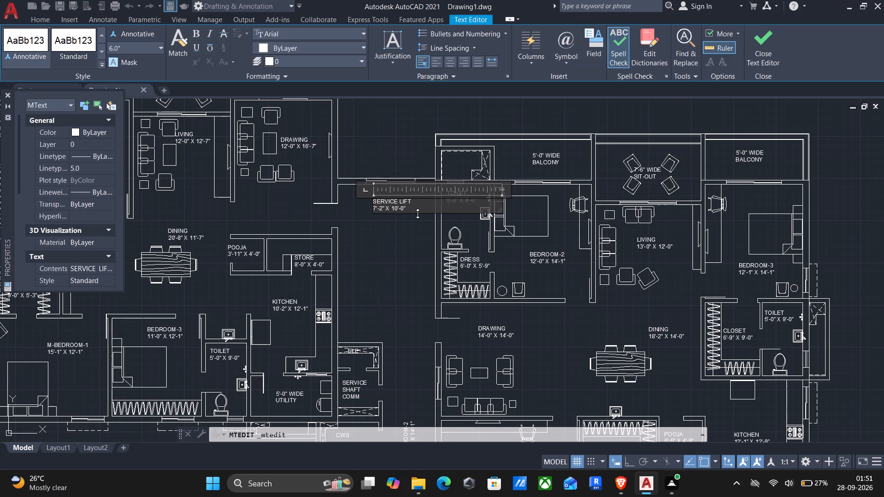
scroll(408, 203, up, 1)
drag(411, 202, 313, 199)
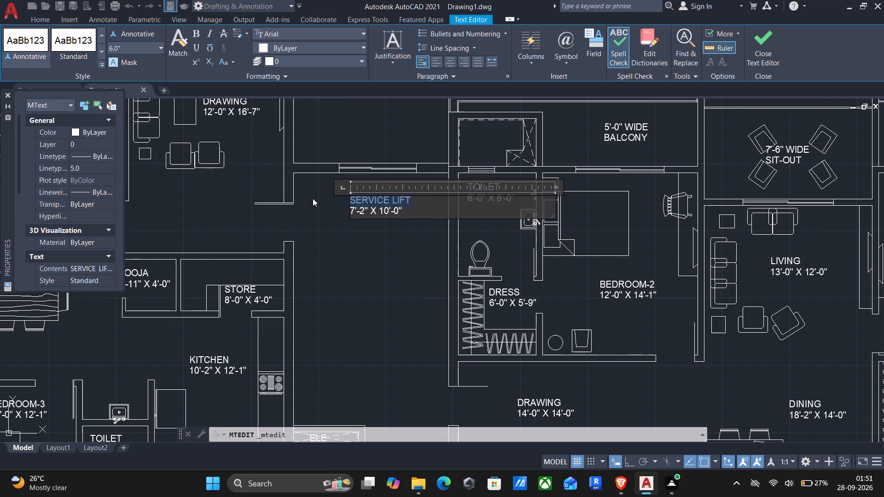
text(LOBBY)
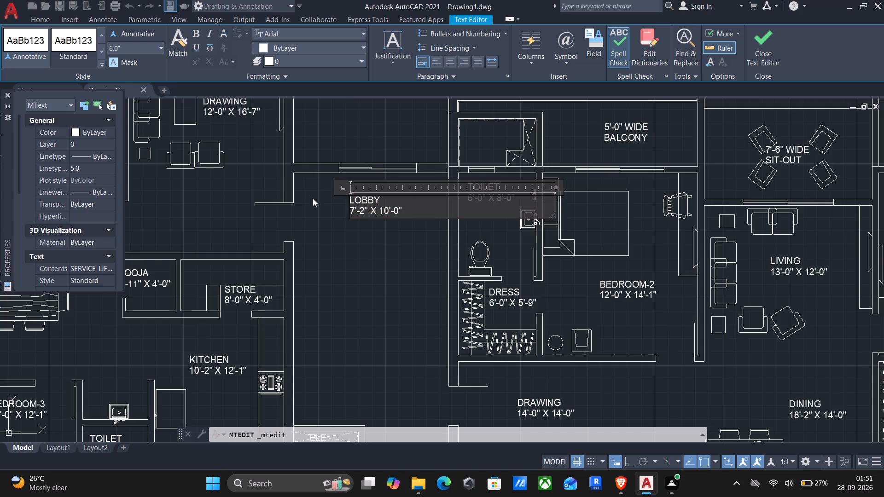
key(Return)
key(BackSpace)
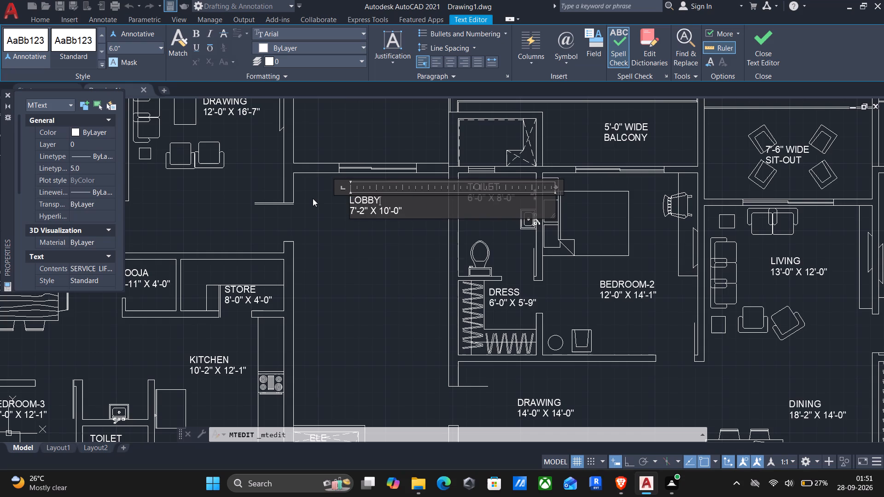
Set the size line of the new LOBBY label to 12'-0" X 19'-1".
key(Down)
key(Left)
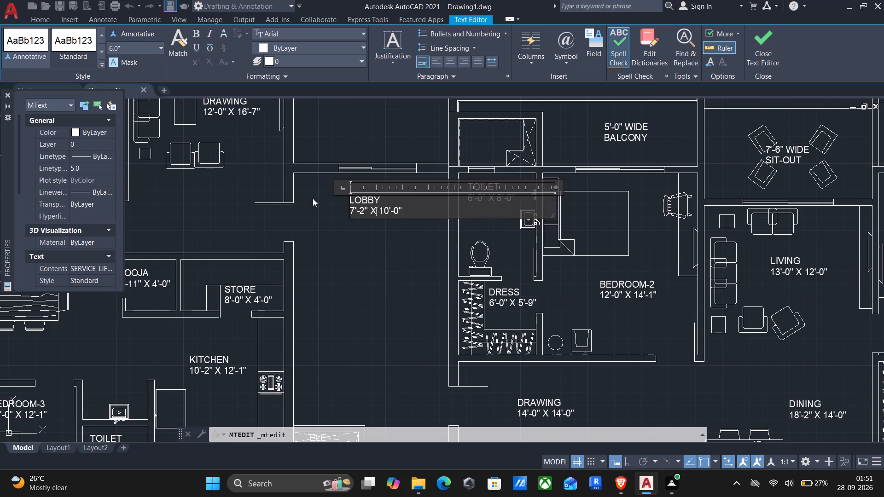
key(Left)
key(Left)
key(Left)
key(Left)
key(Left)
key(Left)
key(BackSpace)
text(12)
key(Right)
key(Right)
key(Right)
key(BackSpace)
key(Right)
key(Right)
key(Left)
key(Left)
key(0)
key(Right)
key(Right)
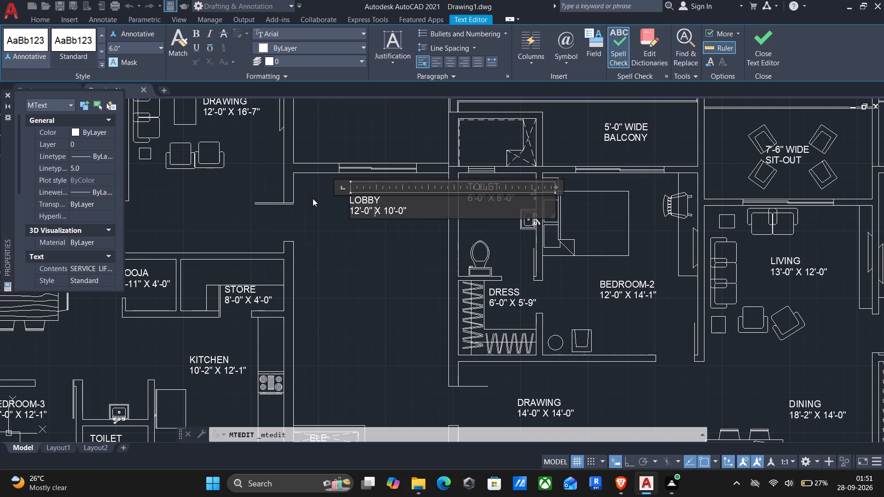
key(Right)
key(Right)
key(Right)
key(Right)
key(BackSpace)
key(9)
key(Right)
key(Right)
key(Right)
key(BackSpace)
key(1)
click(359, 291)
Replace the text of the vertical BEDROOM-2 label in the passage west of M-BEDROOM-1 with 6'-6" WIDE CORRIDIR.
middle_drag(376, 284, 349, 45)
scroll(349, 48, down, 2)
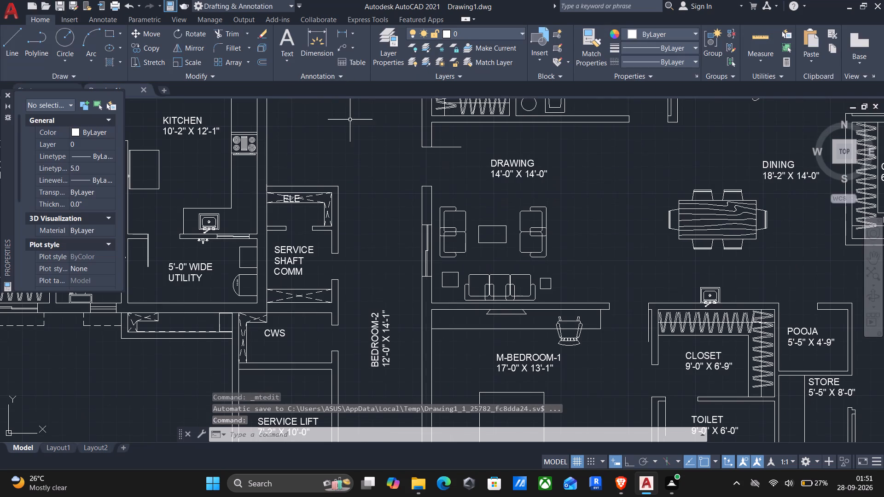
middle_drag(368, 307, 365, 228)
double_click(375, 257)
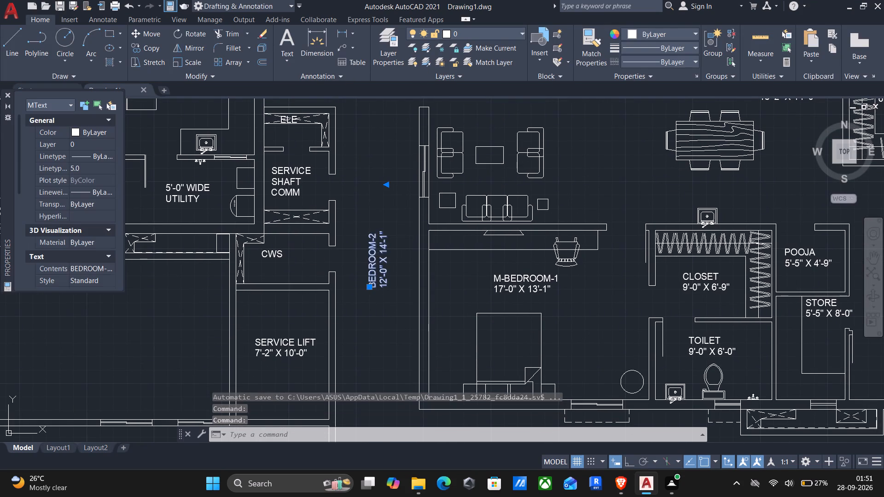
scroll(467, 314, up, 2)
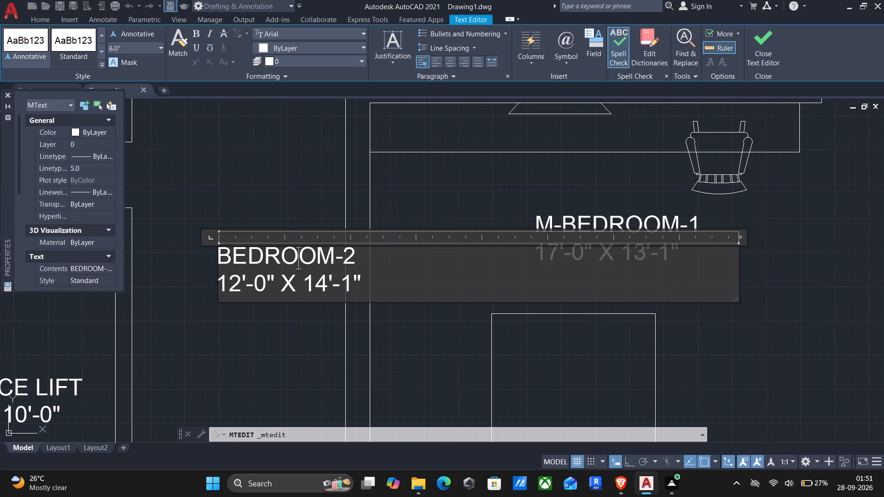
drag(399, 290, 114, 251)
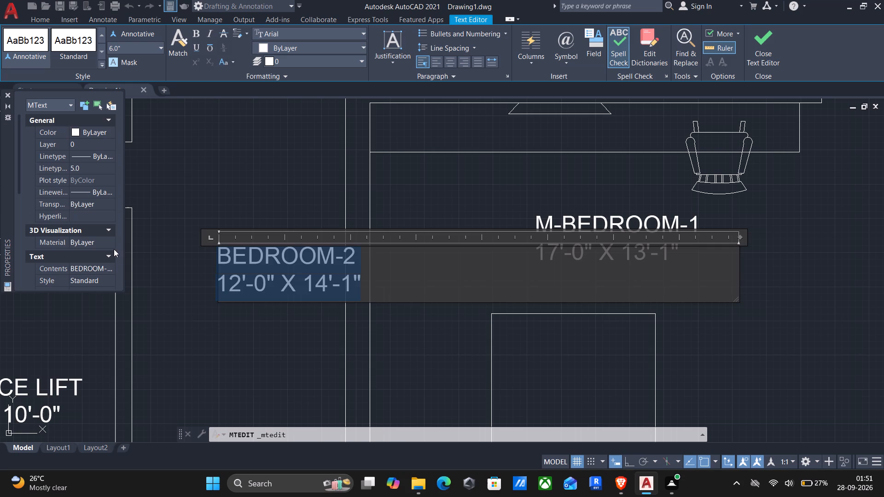
key(6)
text('-6)
text(" WIDE CORRIDIE)
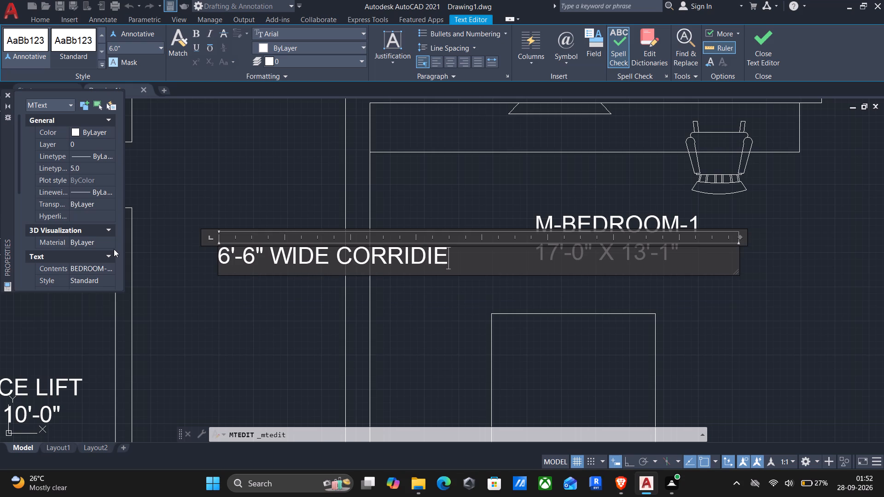
key(BackSpace)
key(r)
click(178, 150)
scroll(294, 245, down, 1)
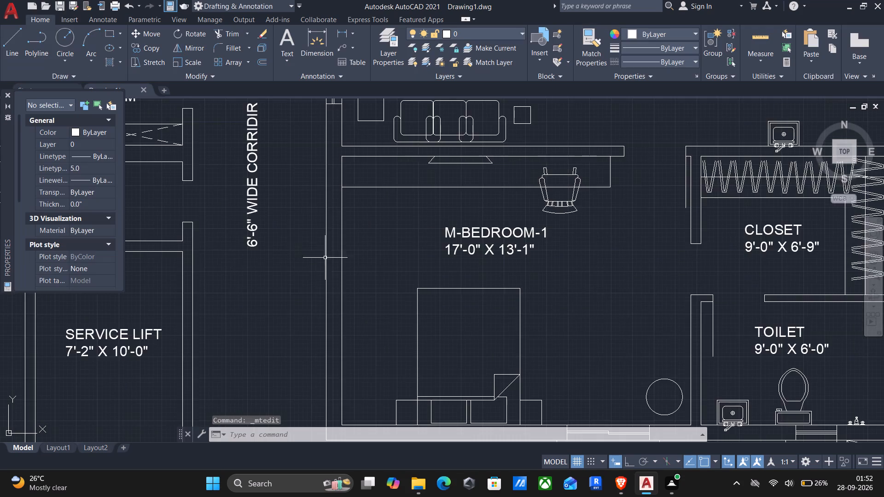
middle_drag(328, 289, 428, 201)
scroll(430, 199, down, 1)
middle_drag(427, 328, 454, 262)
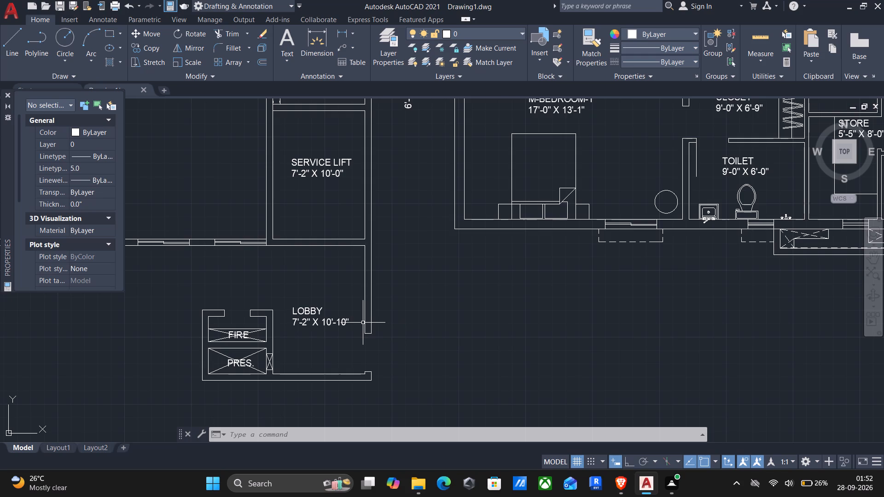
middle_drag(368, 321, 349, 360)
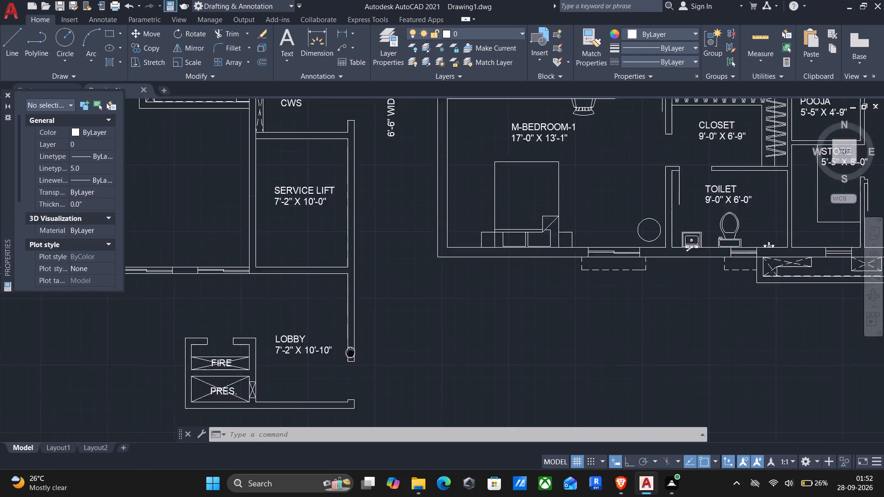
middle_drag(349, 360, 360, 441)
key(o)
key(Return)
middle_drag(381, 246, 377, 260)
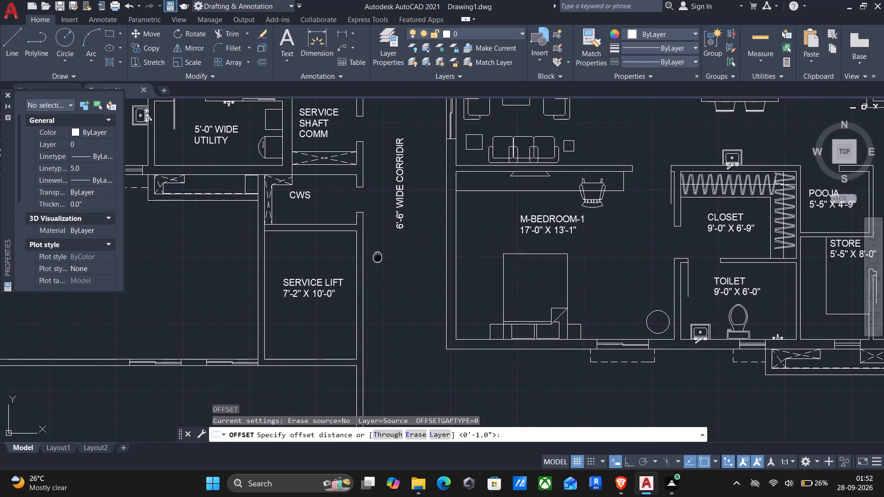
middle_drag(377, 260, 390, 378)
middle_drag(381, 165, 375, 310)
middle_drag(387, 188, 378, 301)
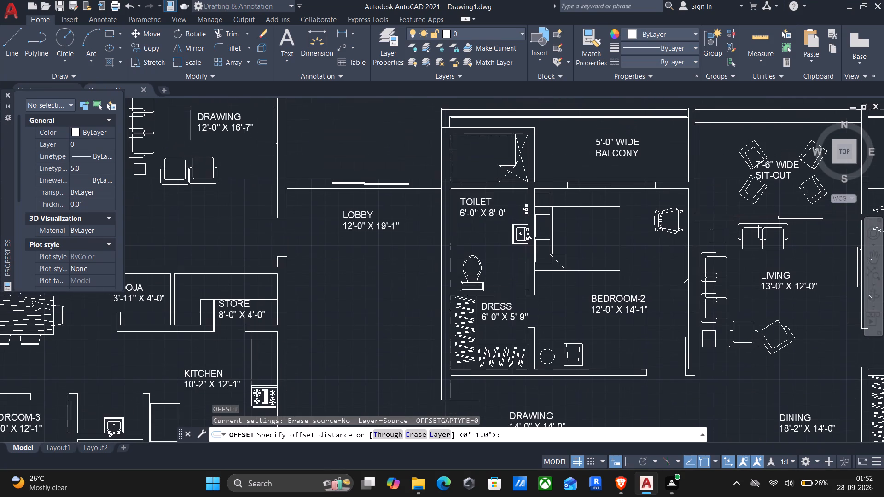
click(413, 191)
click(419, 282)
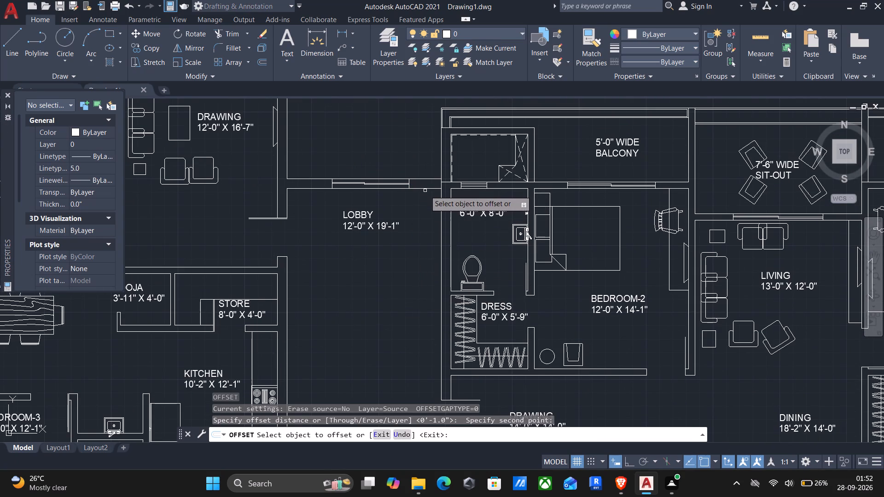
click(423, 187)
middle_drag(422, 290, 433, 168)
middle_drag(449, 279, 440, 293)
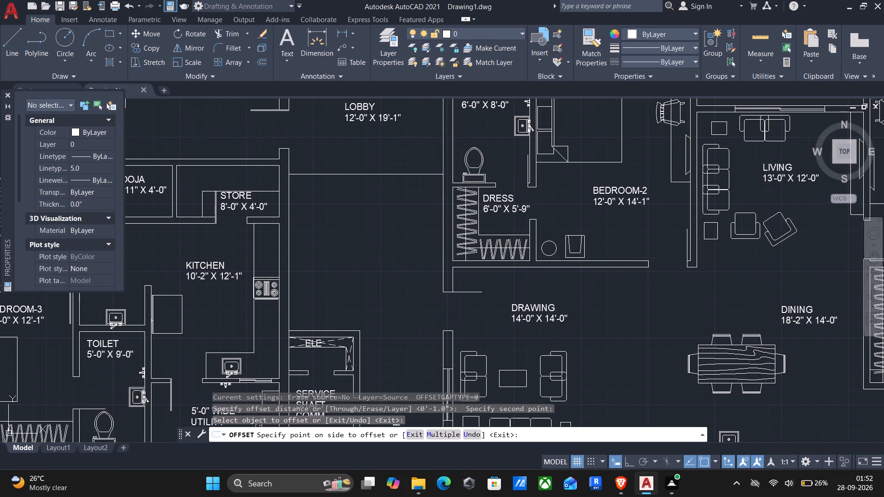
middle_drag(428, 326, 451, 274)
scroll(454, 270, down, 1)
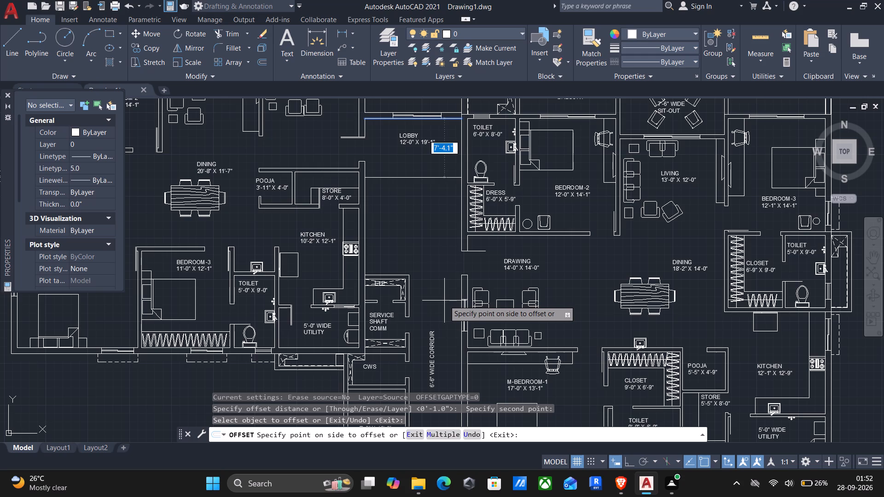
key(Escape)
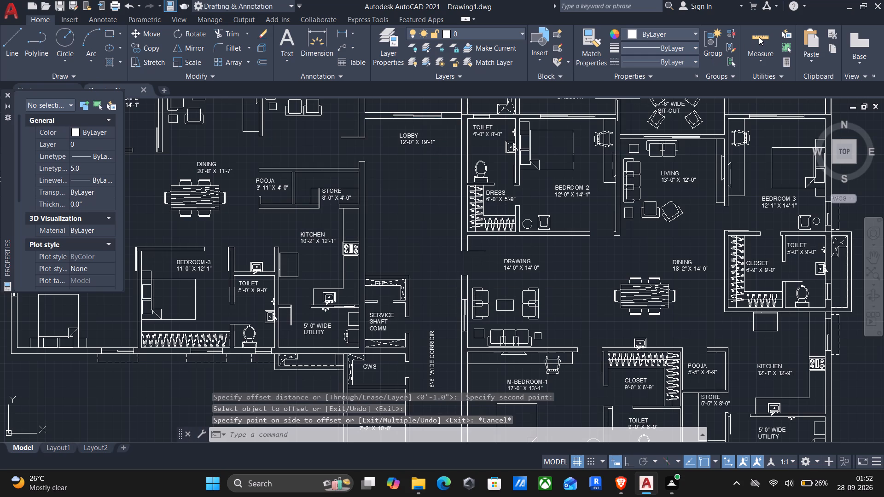
Quick-measure the width and length of the central lobby north of the service shaft.
click(760, 36)
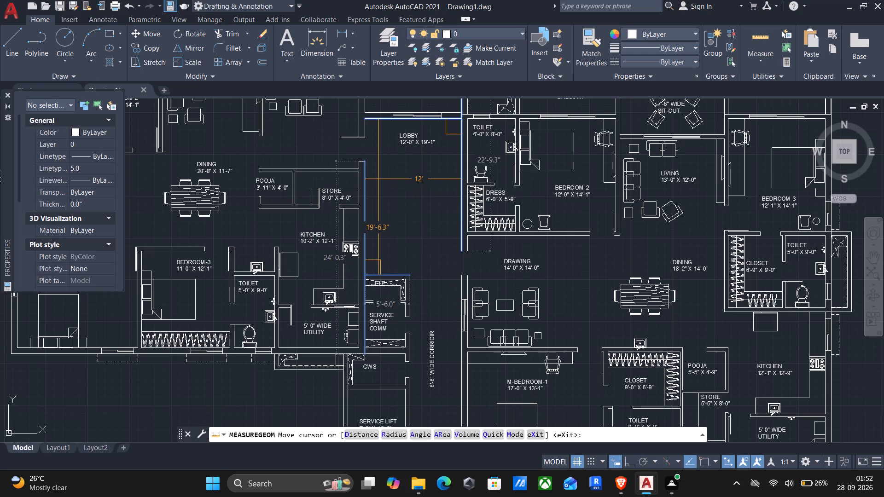
key(Escape)
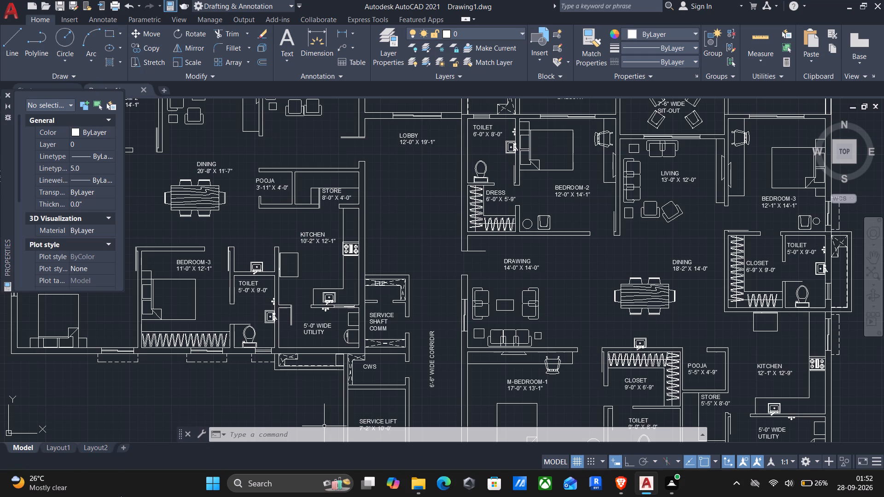
Set the current linetype to HIDDEN.
middle_drag(398, 244, 474, 118)
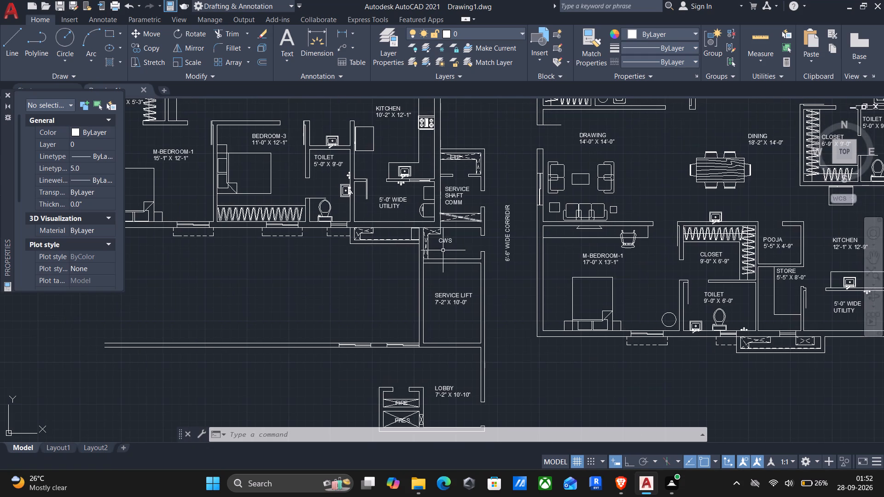
middle_drag(441, 254, 435, 188)
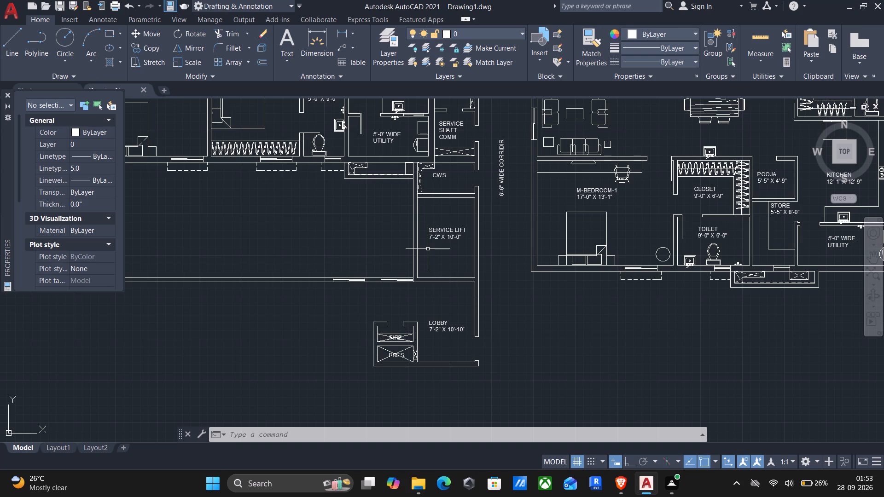
middle_drag(390, 211, 366, 373)
scroll(322, 378, down, 1)
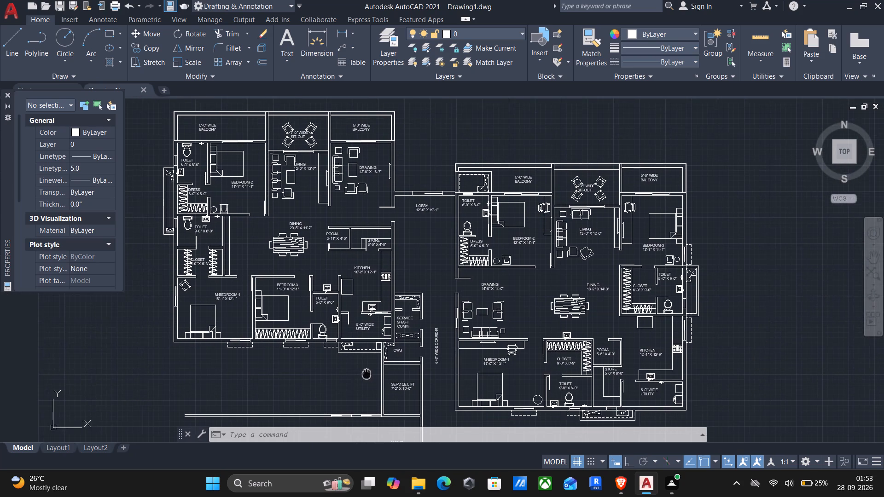
middle_drag(366, 373, 440, 270)
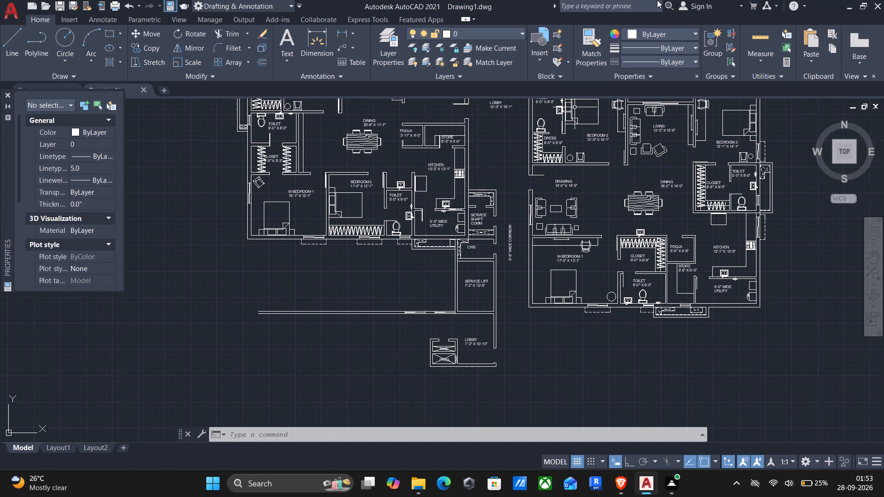
click(689, 44)
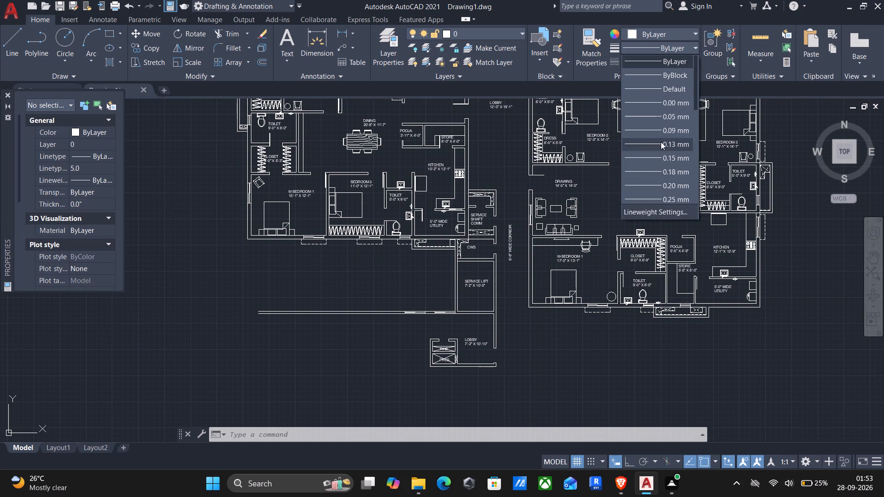
click(662, 47)
click(670, 58)
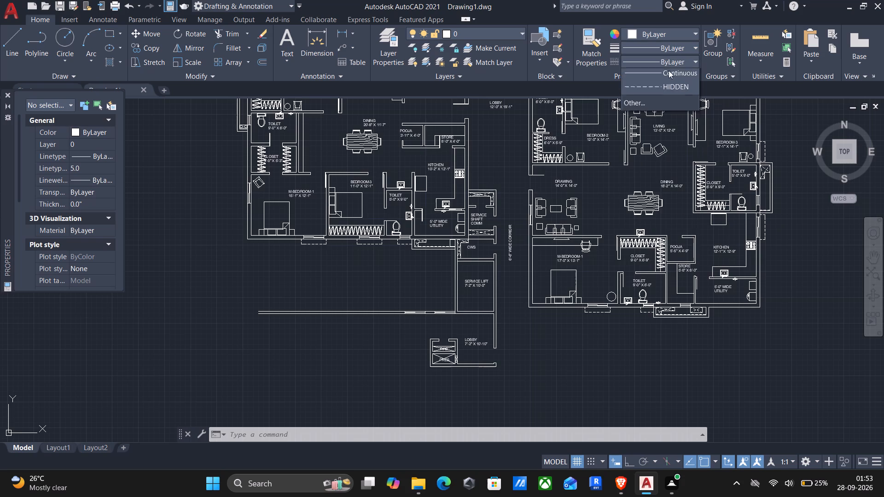
click(669, 115)
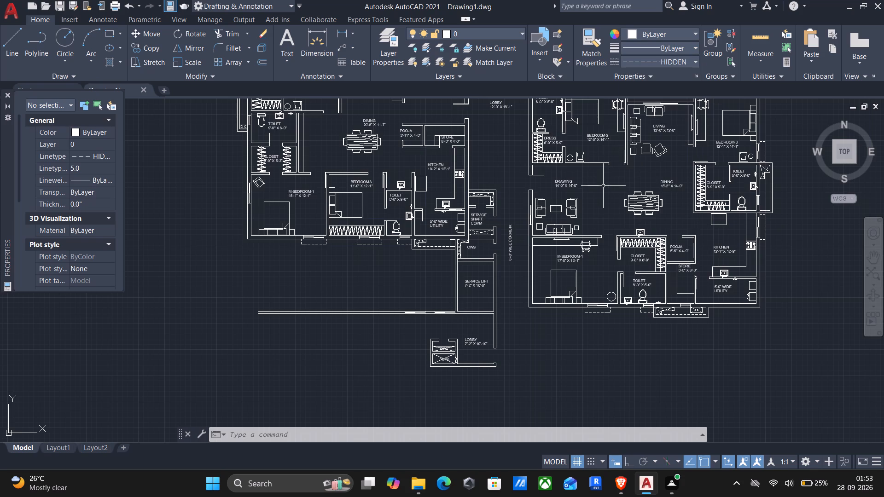
Draw a dashed outline north of the window nearest SERVICE LIFT: 6" west from its west corner, 1' north, and east to the lift wall.
key(l)
key(Return)
scroll(396, 318, up, 4)
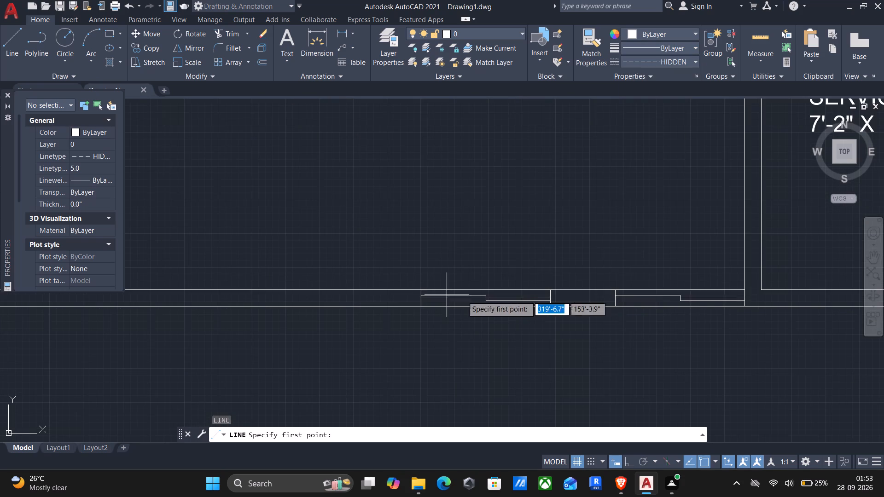
middle_drag(558, 282, 482, 264)
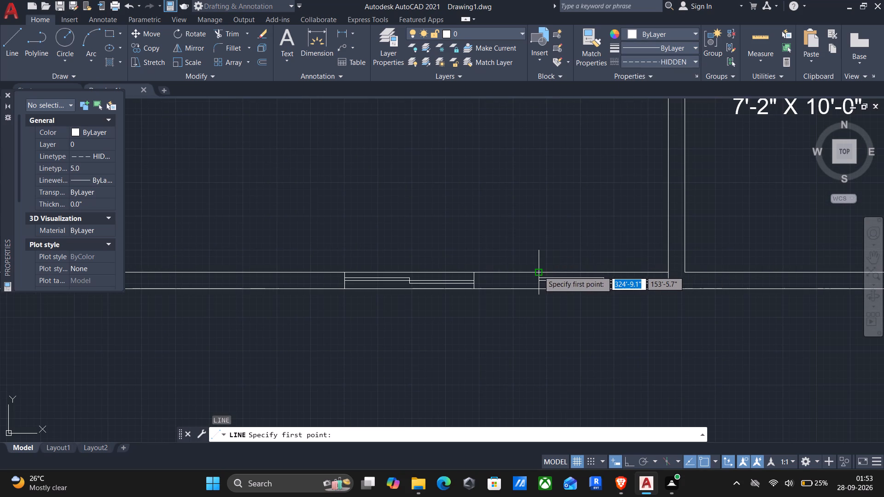
click(538, 272)
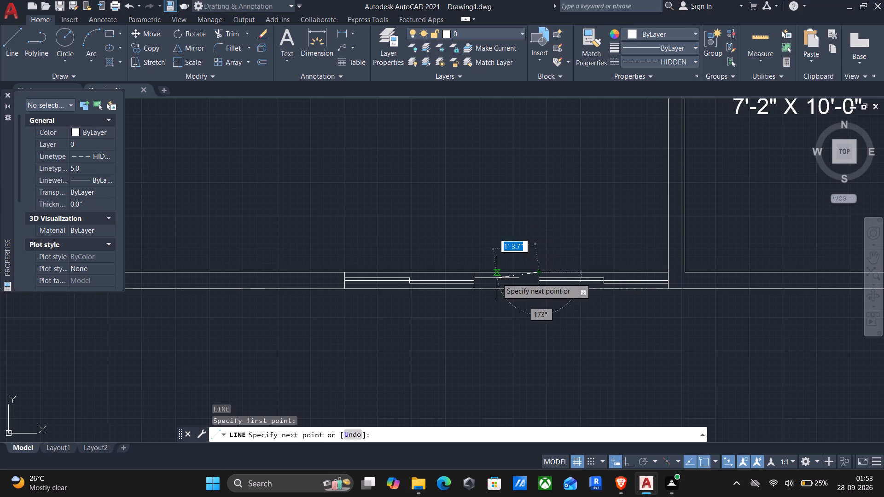
key(F8)
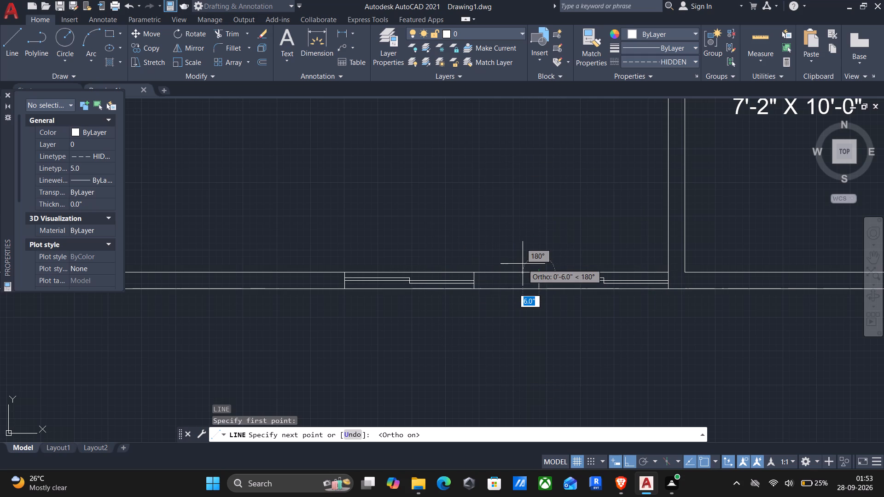
text(6")
key(Return)
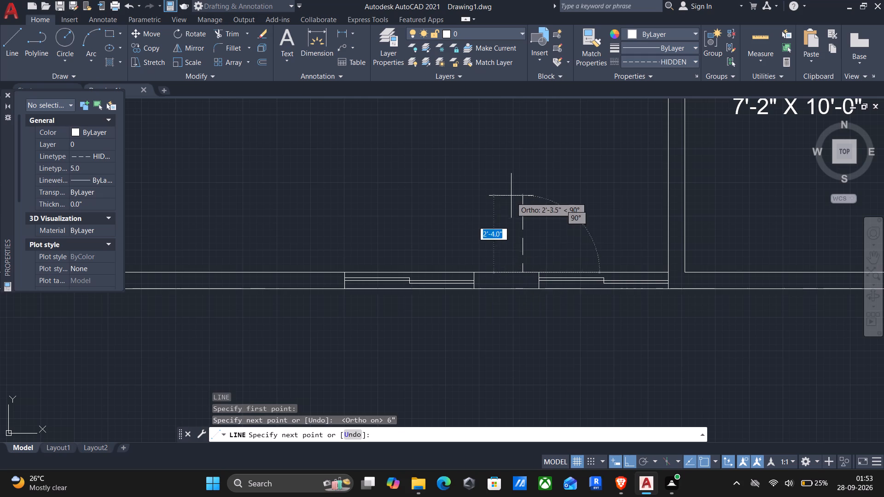
text(1')
key(Return)
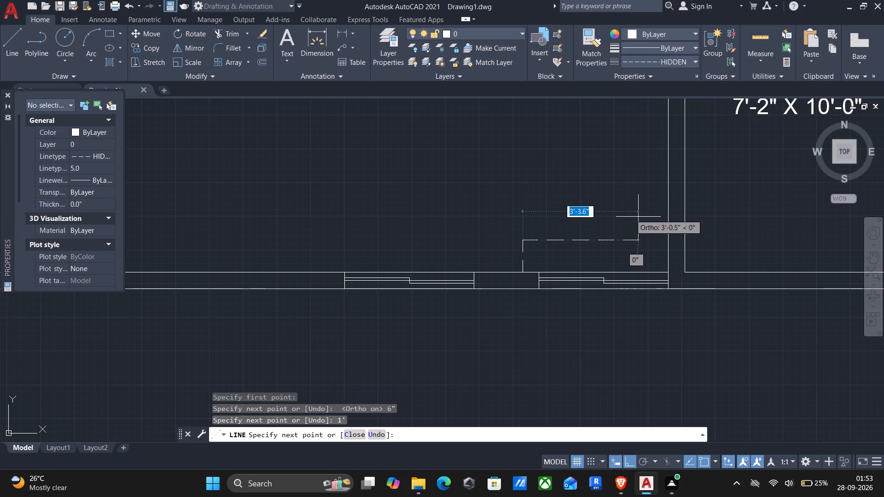
click(669, 241)
key(Return)
Draw a dashed outline north of the second window west of SERVICE LIFT, 1' deep and extending 6" beyond each window end, closing at the wall.
key(Return)
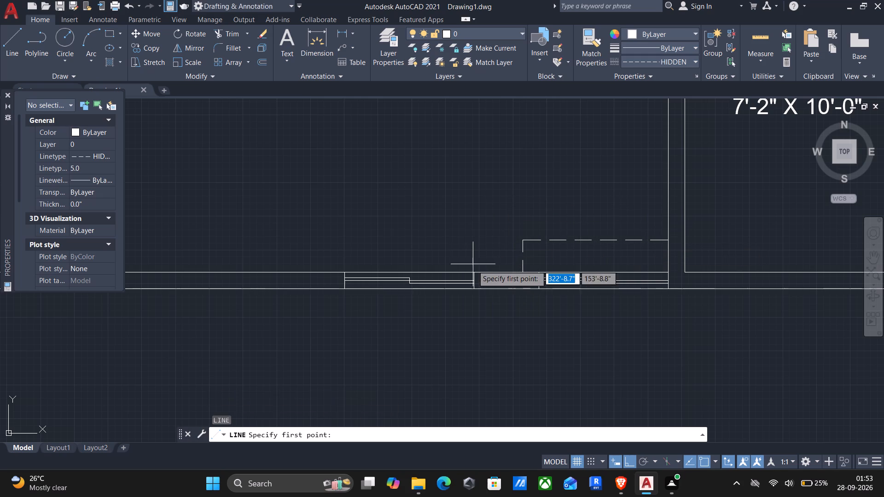
scroll(473, 275, up, 2)
click(473, 271)
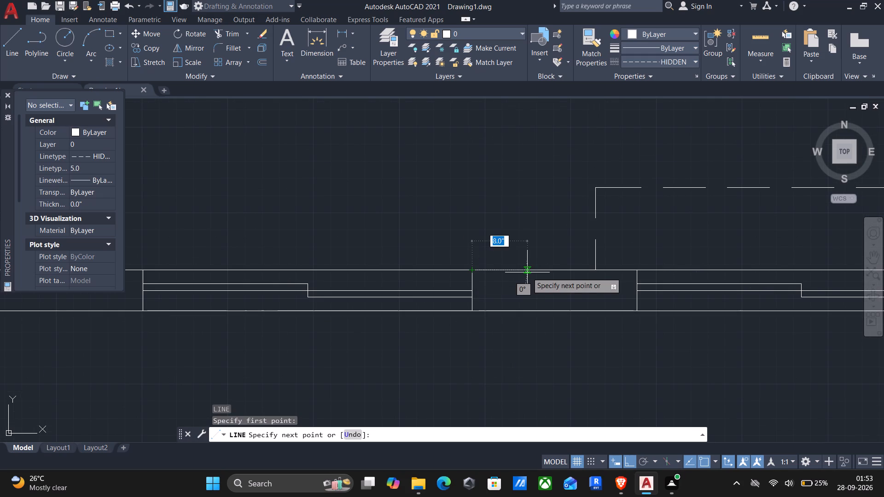
key(6)
key(shift+quotedbl)
key(Return)
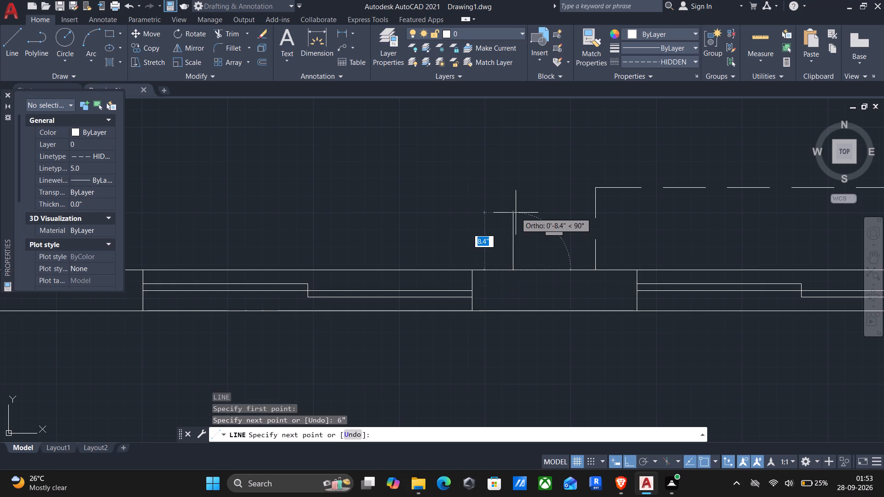
key(1)
key(apostrophe)
key(Return)
middle_drag(465, 238, 517, 222)
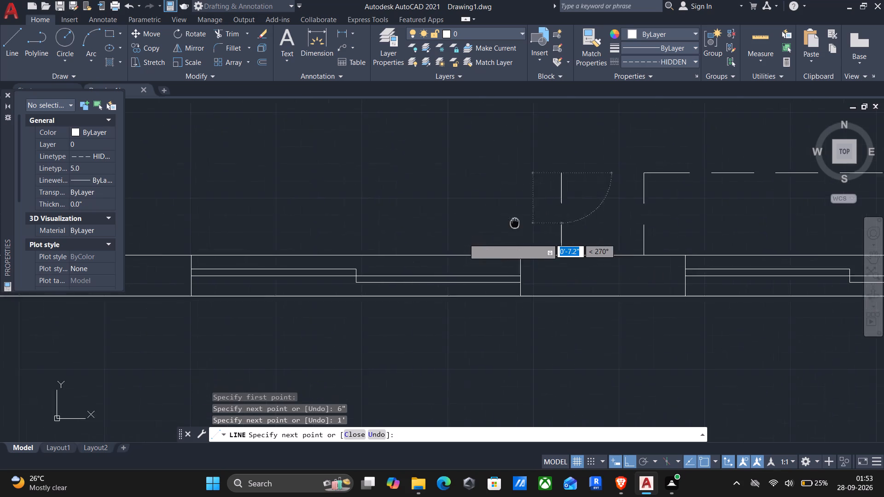
middle_drag(517, 222, 523, 220)
scroll(527, 214, down, 1)
middle_drag(448, 214, 564, 197)
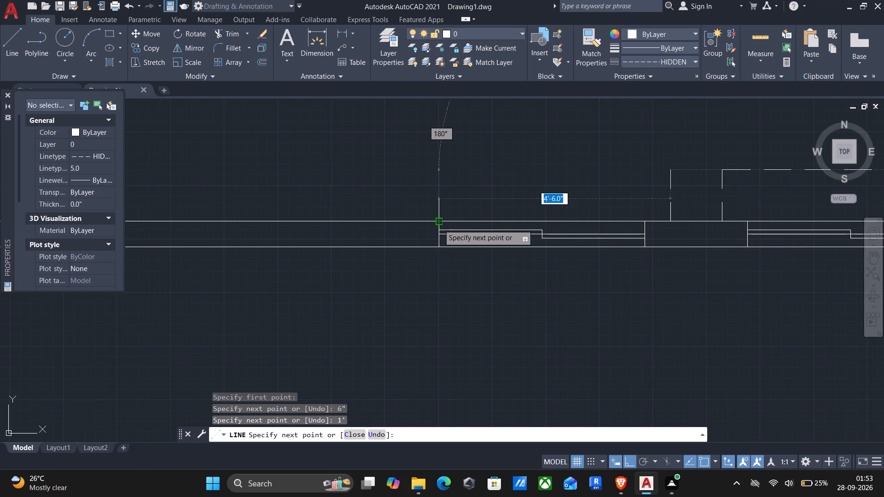
click(439, 169)
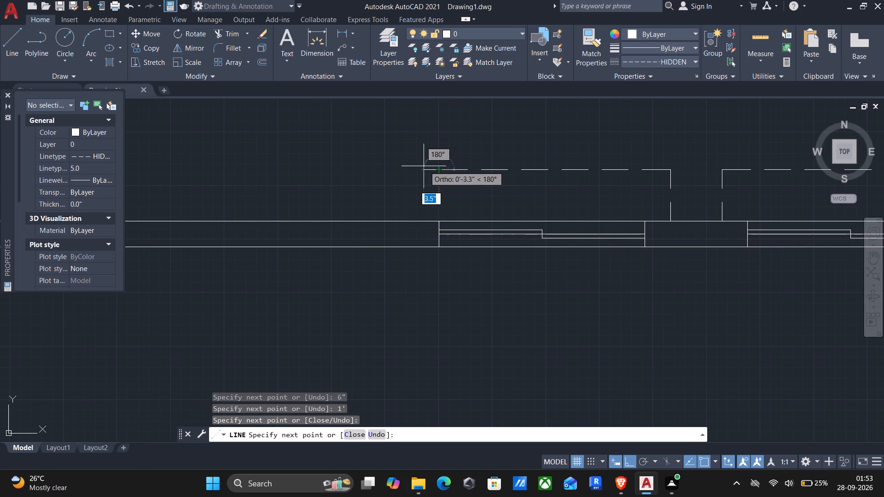
key(6)
key(shift+quotedbl)
key(Return)
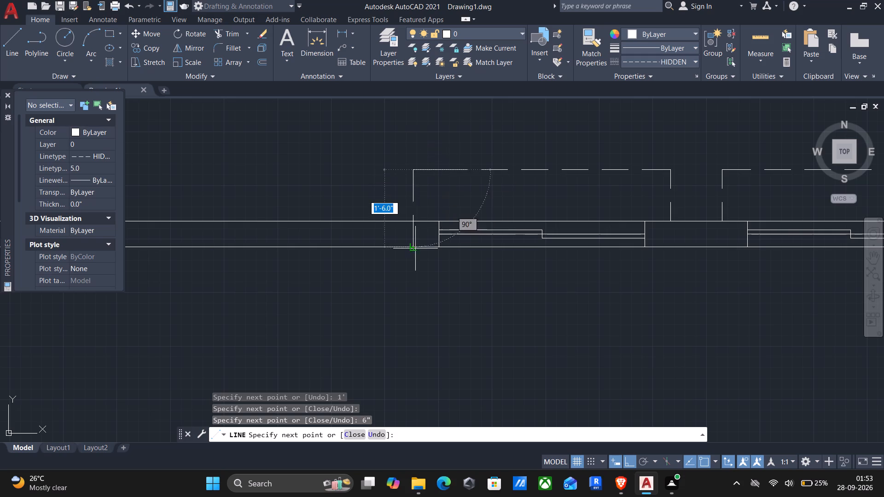
click(414, 221)
key(Return)
Copy the CWS label into the open area west of SERVICE LIFT.
scroll(425, 253, down, 1)
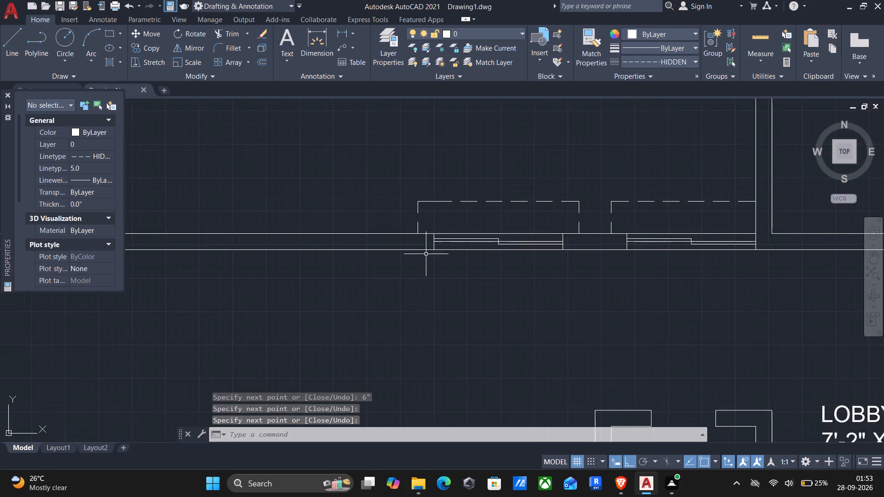
scroll(426, 254, down, 1)
middle_drag(443, 265, 422, 247)
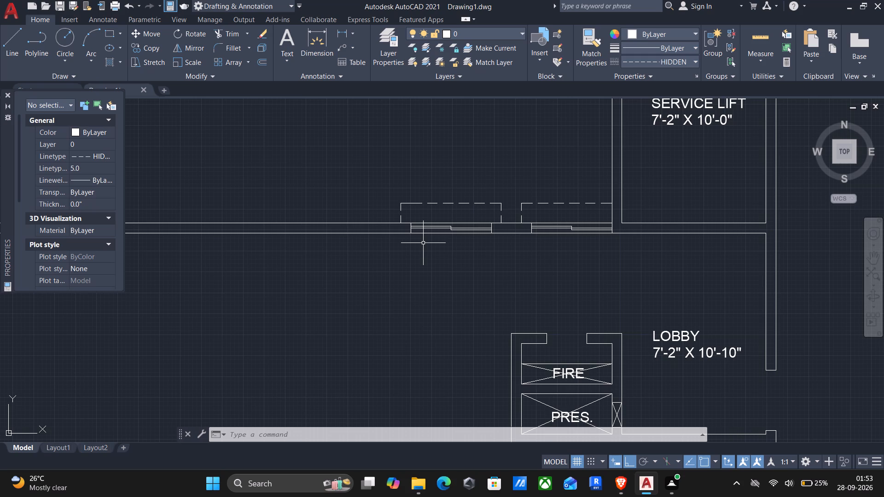
middle_drag(437, 238, 251, 172)
scroll(252, 168, down, 1)
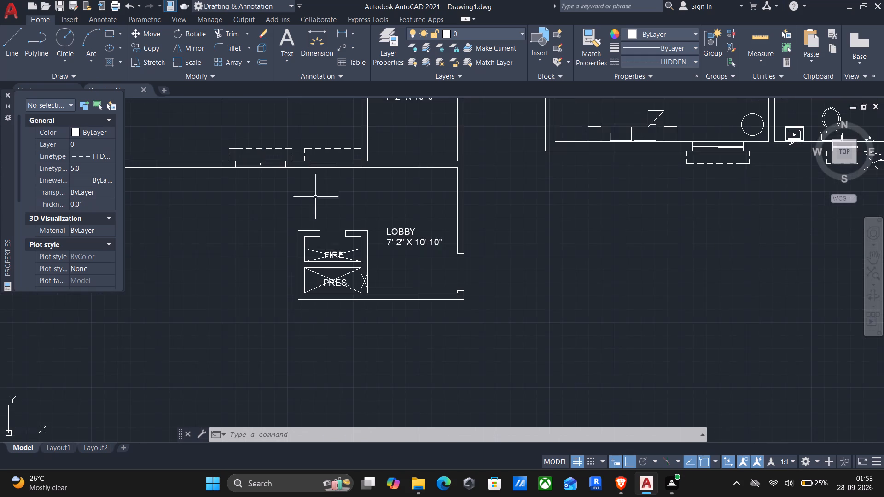
middle_drag(429, 296, 425, 496)
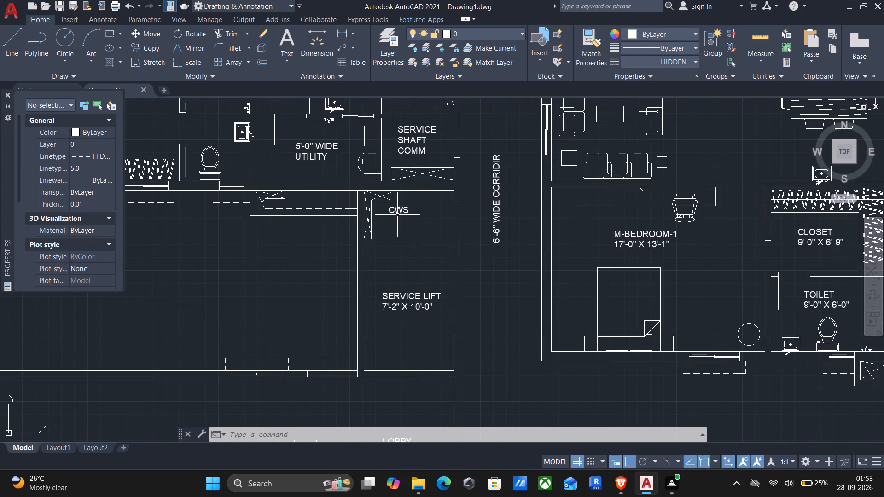
click(397, 209)
text(CO)
key(Return)
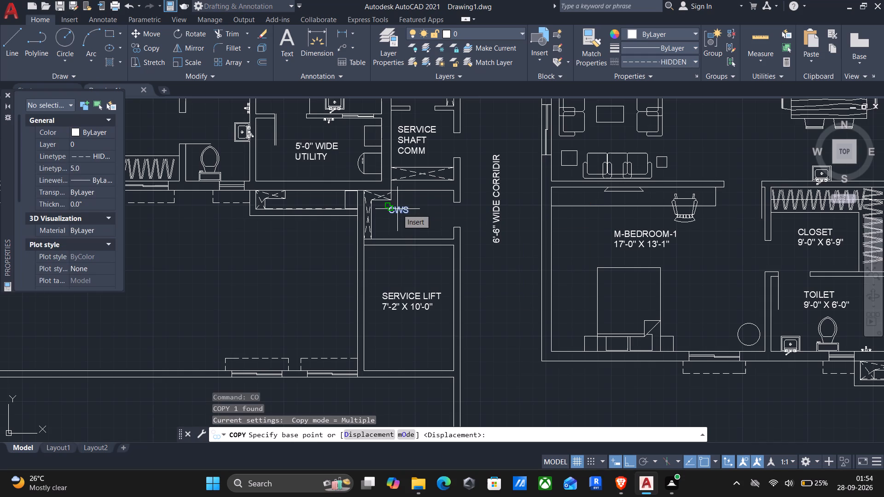
click(389, 207)
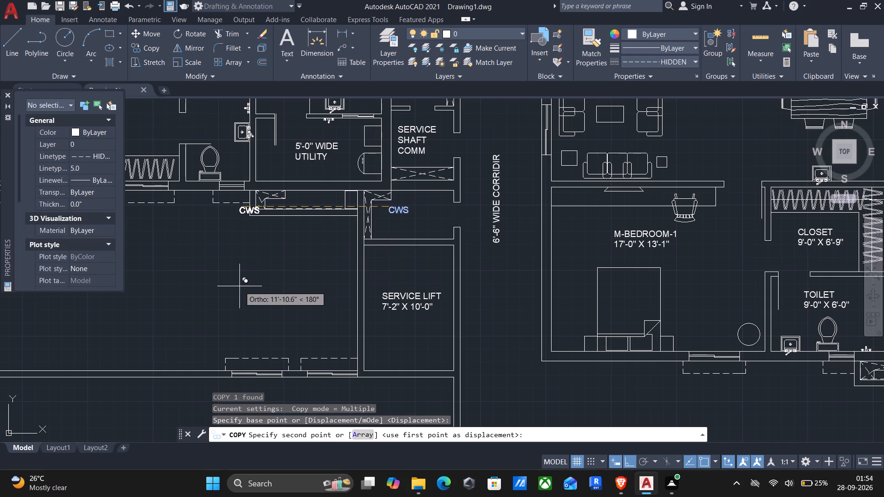
key(F8)
click(215, 286)
key(Escape)
Replace the text of the copied CWS label west of SERVICE LIFT with 1.
double_click(226, 289)
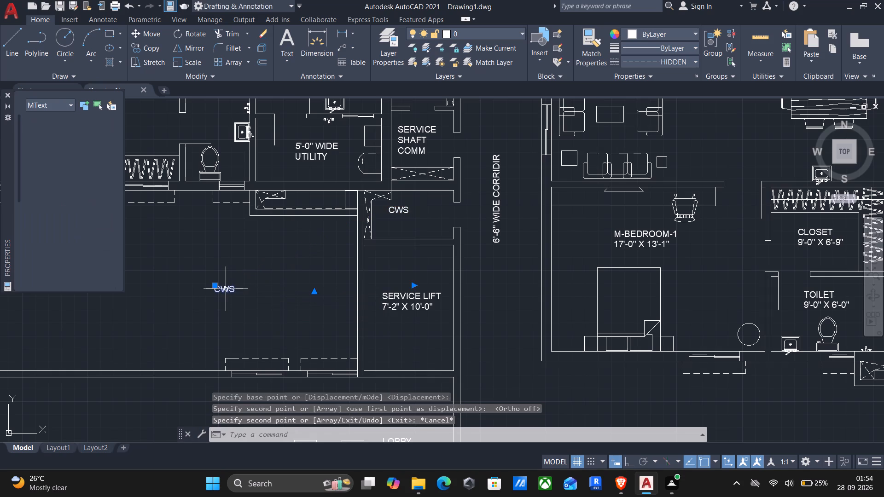
scroll(238, 287, up, 2)
drag(241, 292, 93, 307)
key(1)
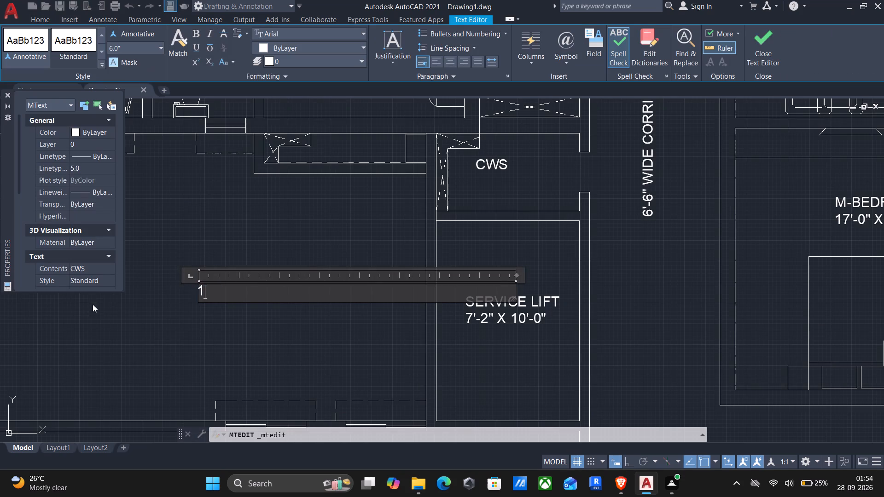
click(213, 328)
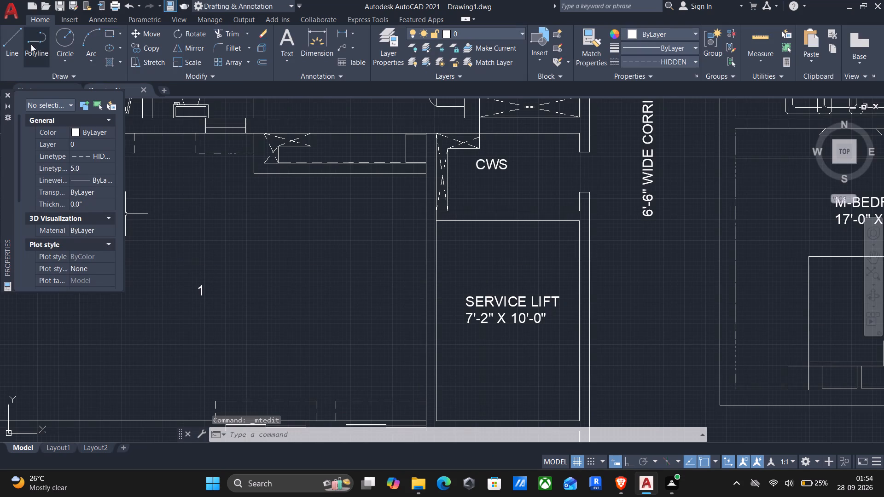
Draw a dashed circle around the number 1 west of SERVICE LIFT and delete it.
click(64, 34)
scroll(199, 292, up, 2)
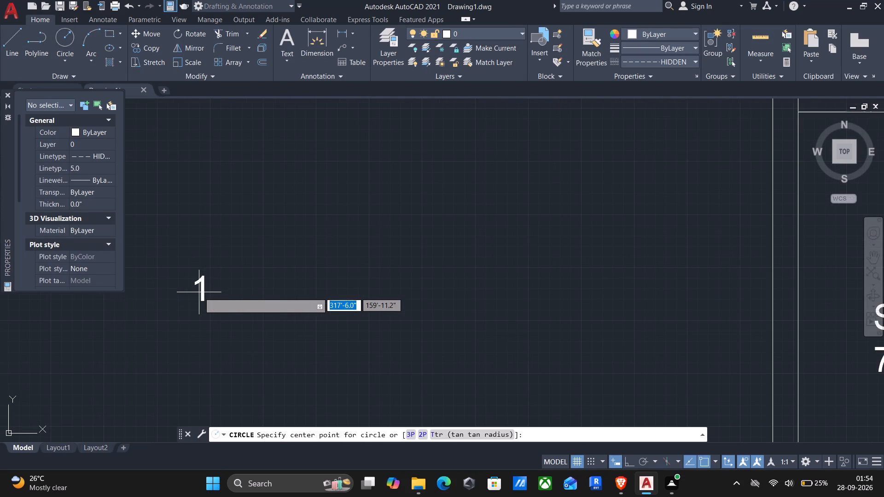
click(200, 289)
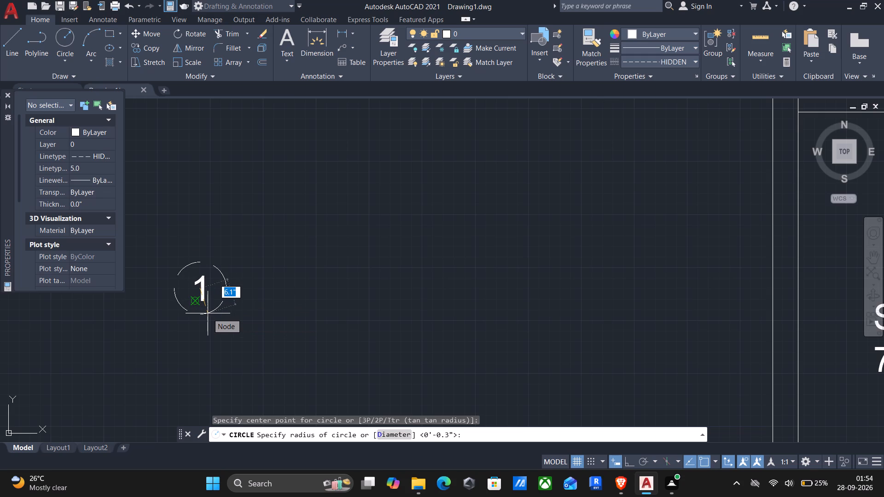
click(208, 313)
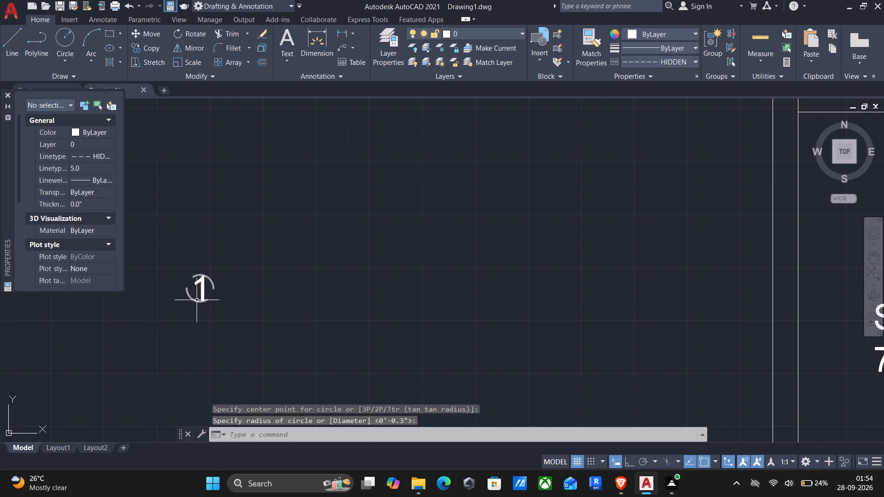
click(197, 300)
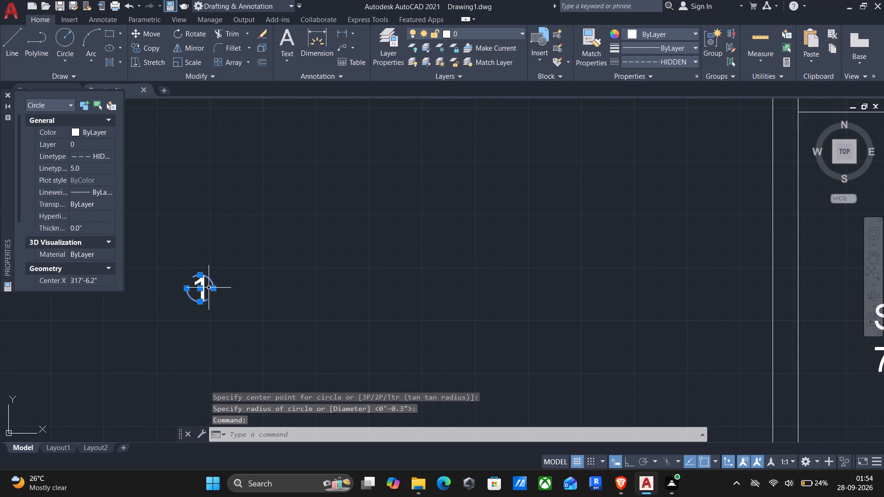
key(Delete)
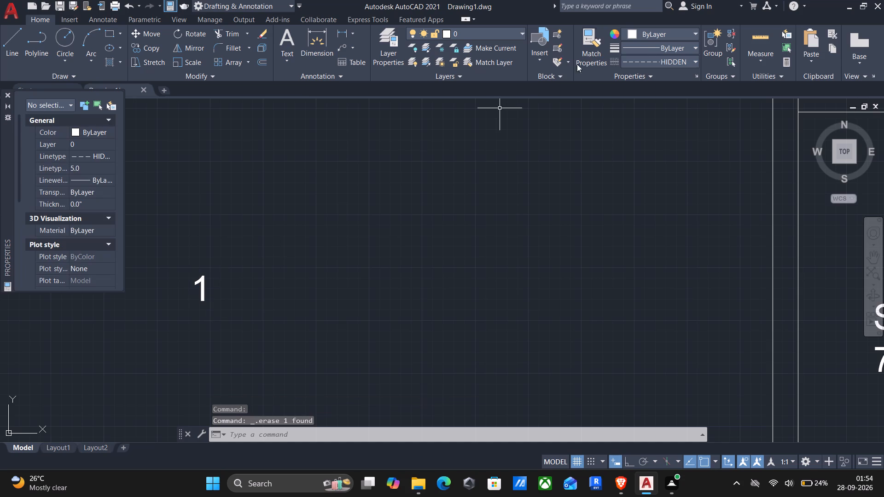
Set the current linetype to ByLayer.
click(651, 57)
click(641, 70)
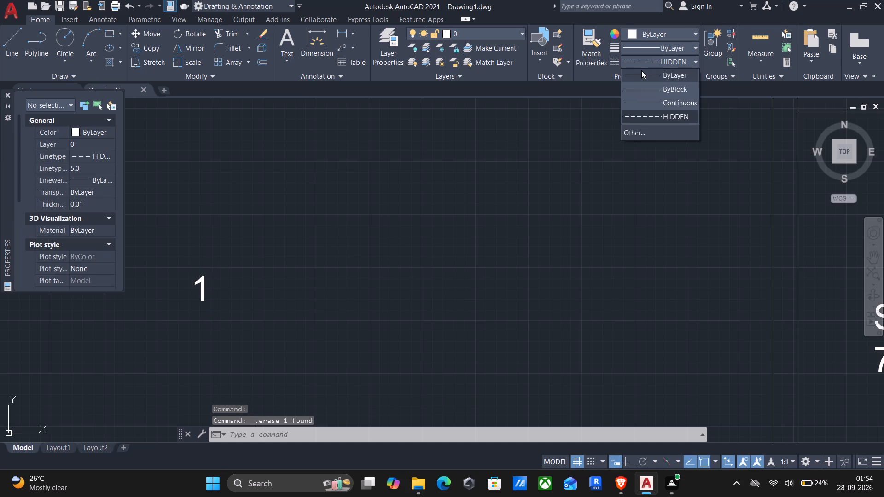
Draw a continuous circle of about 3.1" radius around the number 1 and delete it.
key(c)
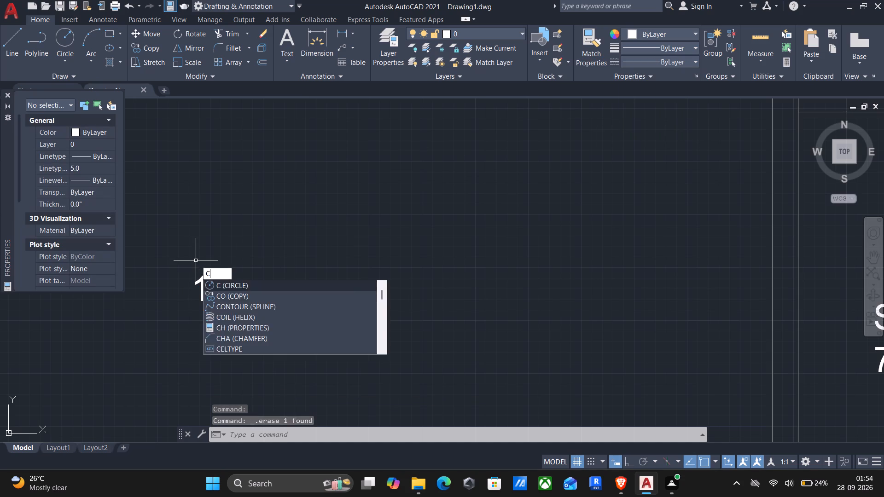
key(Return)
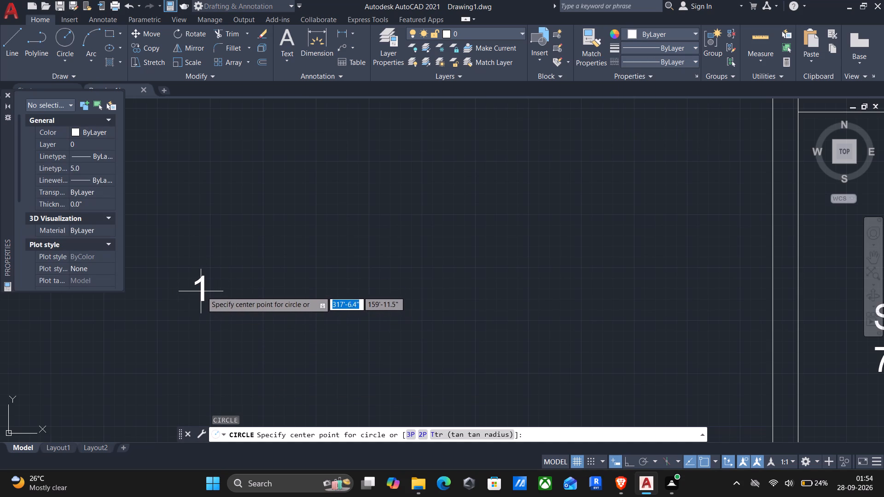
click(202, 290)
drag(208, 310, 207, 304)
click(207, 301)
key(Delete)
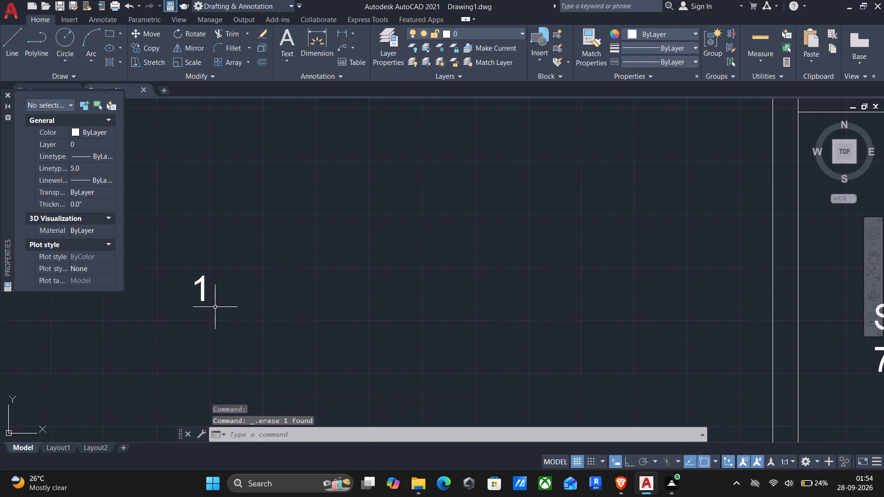
Draw a continuous circle of about 6.7" radius centred on the number 1.
key(c)
key(Return)
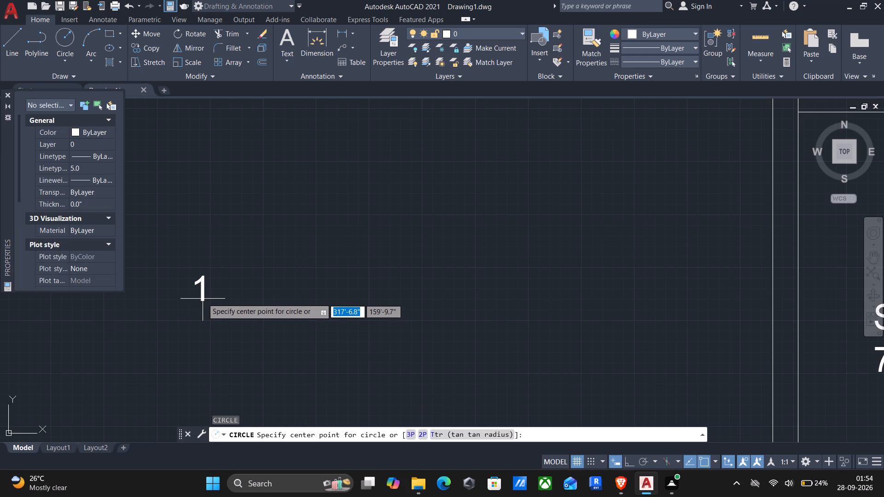
click(203, 289)
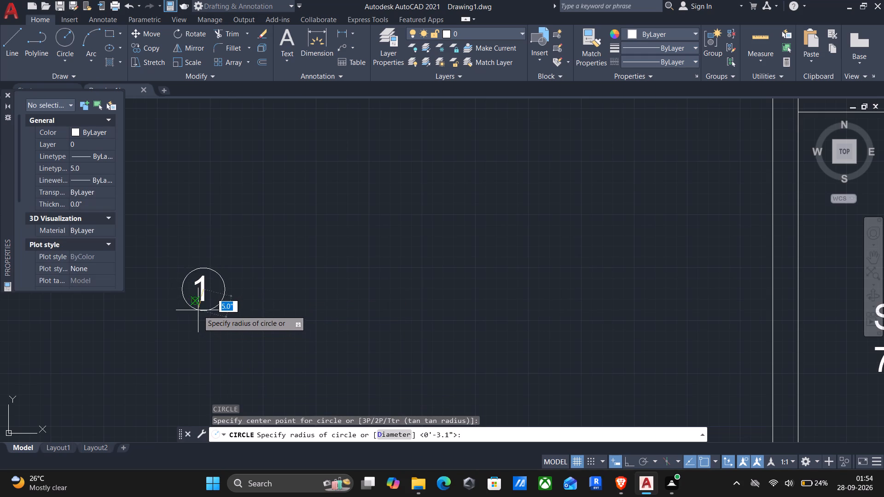
click(198, 318)
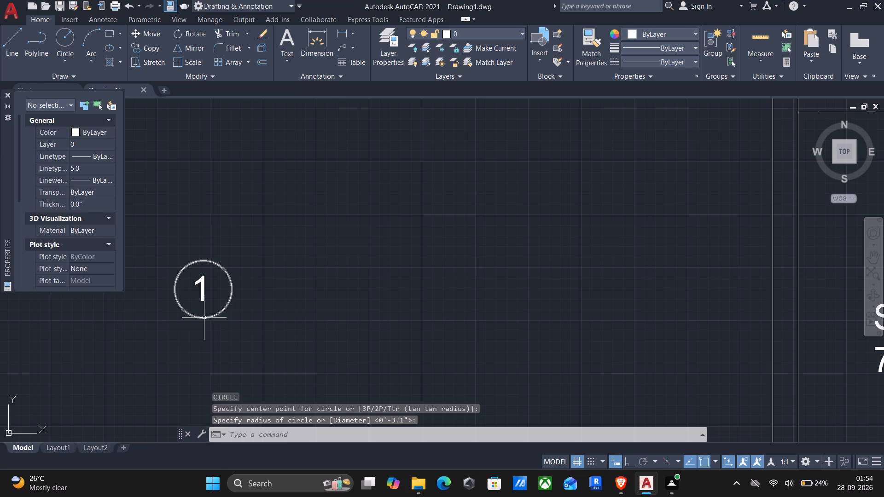
Shrink the circle around the number 1 by stretching its bottom quadrant inward so it fits the numeral more closely.
click(204, 318)
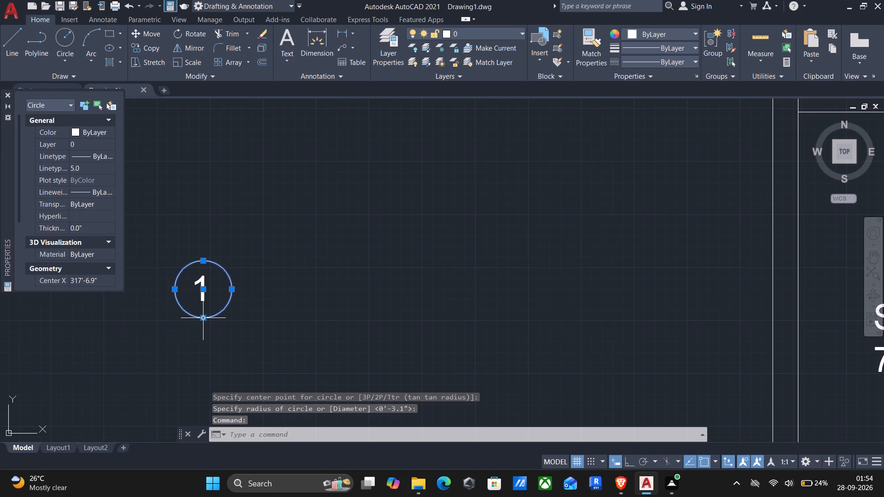
click(201, 316)
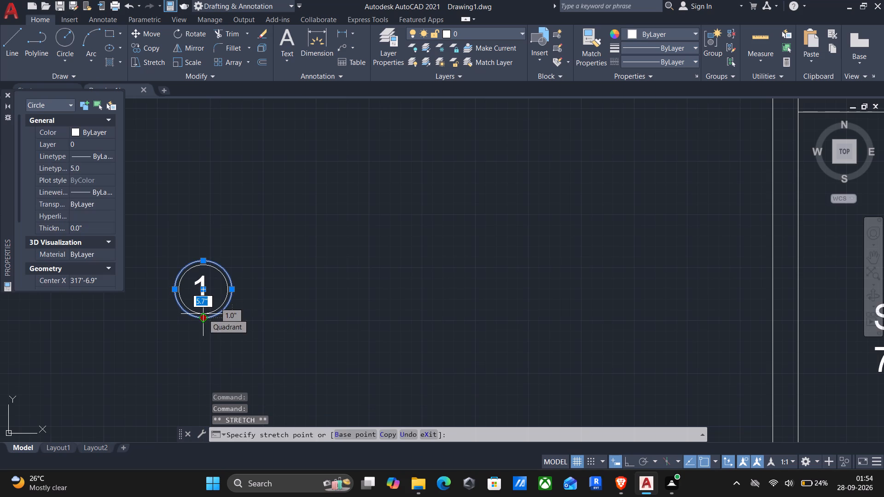
click(203, 314)
key(Escape)
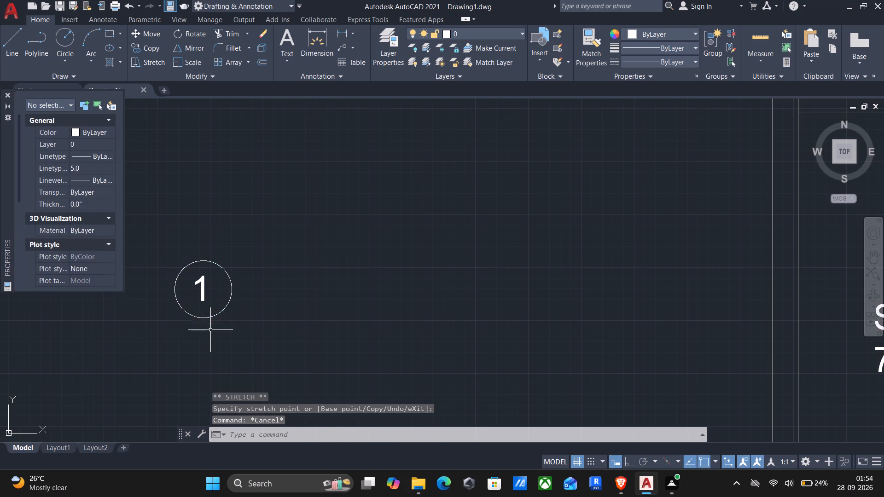
click(215, 315)
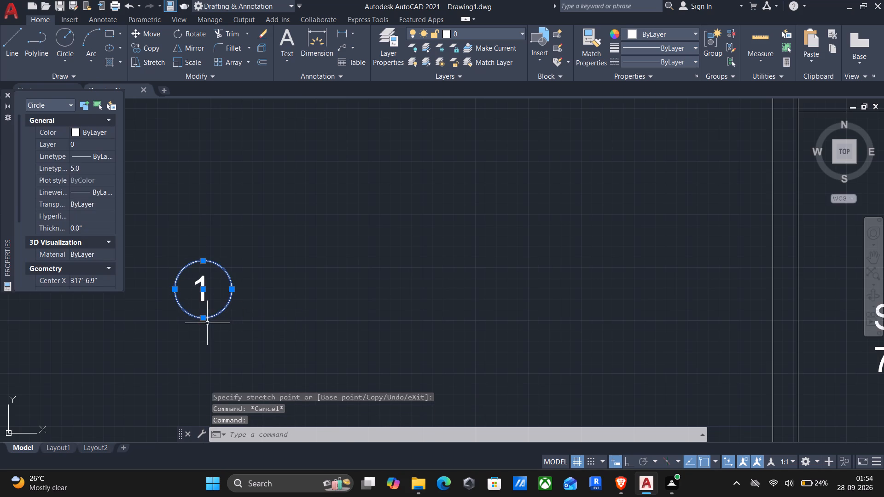
scroll(203, 321, up, 3)
drag(198, 313, 204, 283)
click(204, 280)
middle_drag(204, 285, 246, 326)
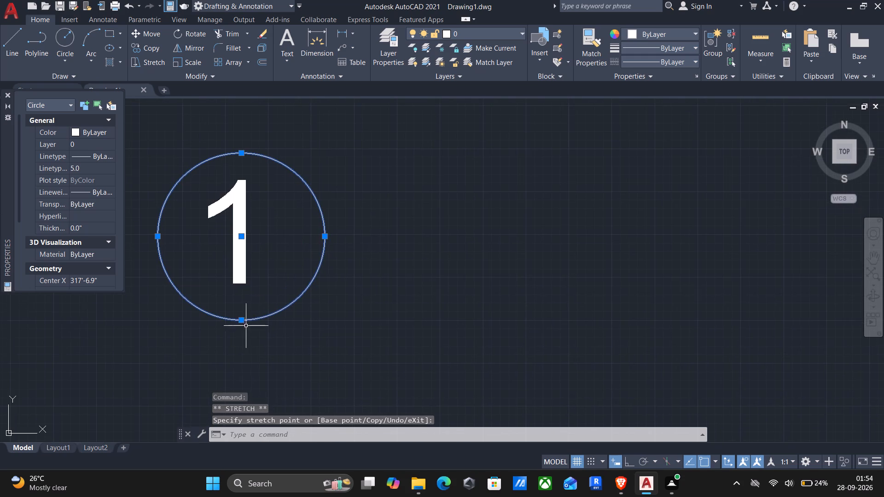
click(241, 319)
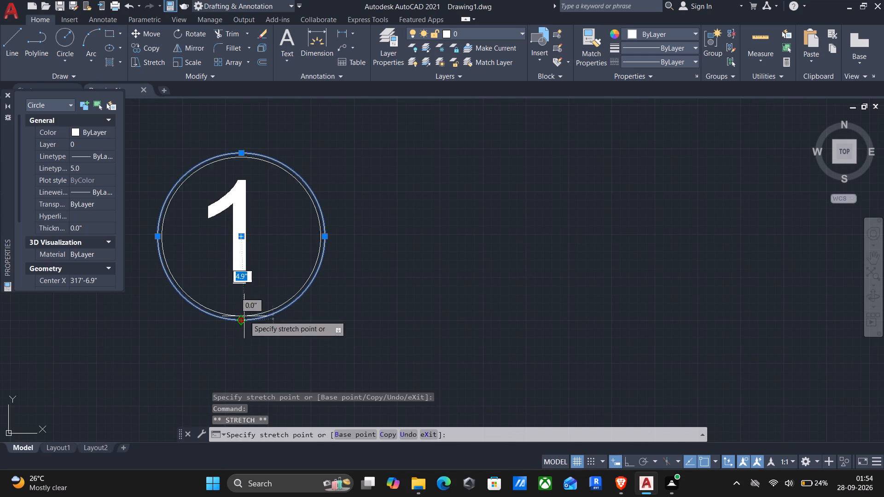
scroll(244, 312, up, 3)
click(229, 304)
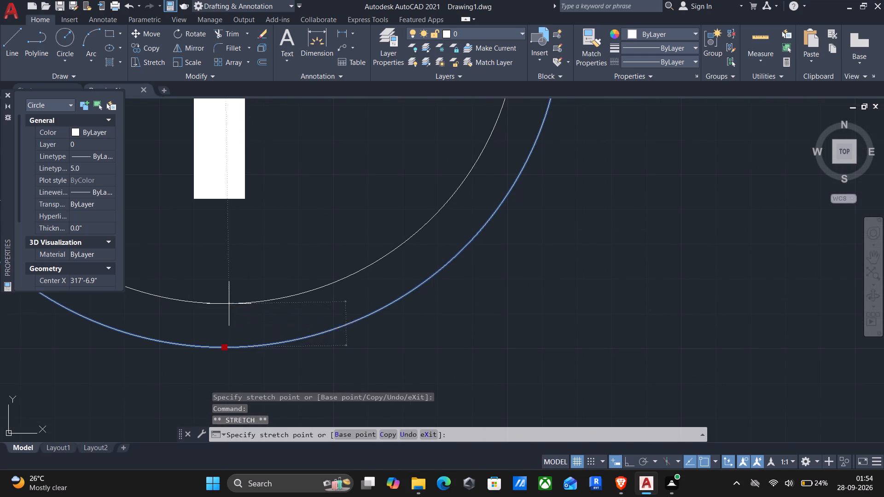
Copy the circled number 1 from its bottom quadrant to the doorway of the 14'-0" X 14'-0" DRAWING room.
scroll(229, 304, down, 4)
middle_drag(252, 332, 477, 299)
key(Escape)
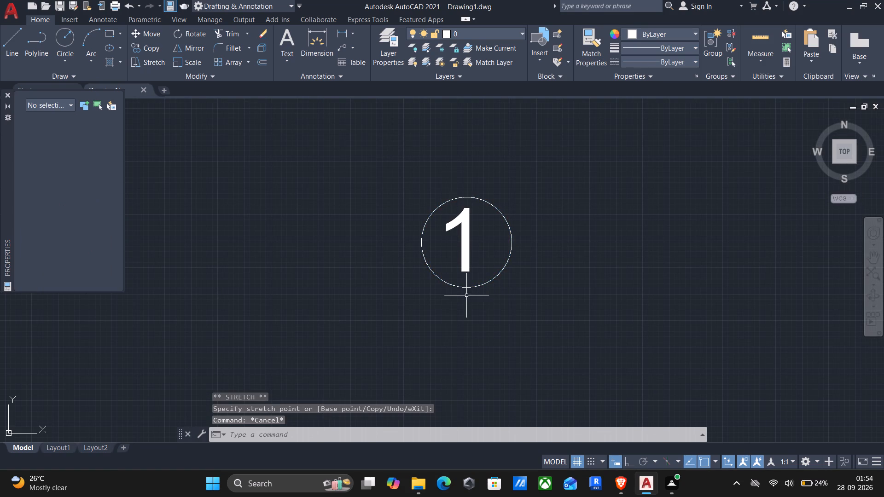
drag(537, 326, 534, 320)
click(375, 175)
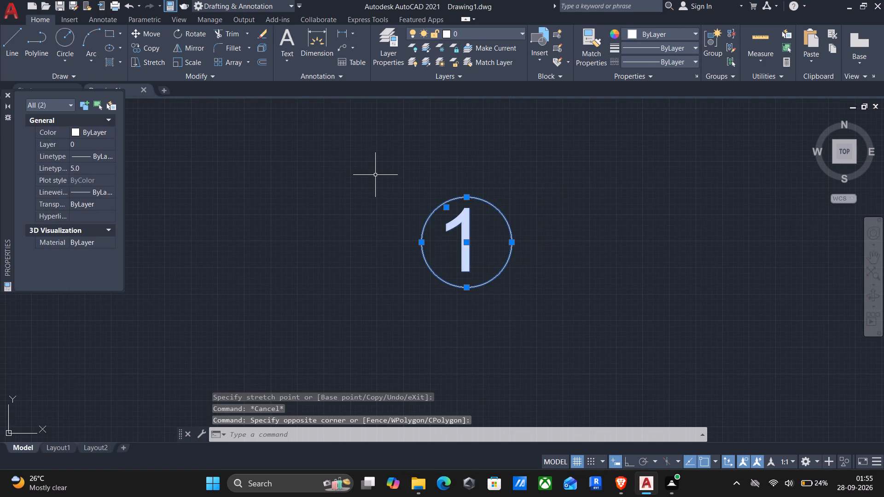
text(CO)
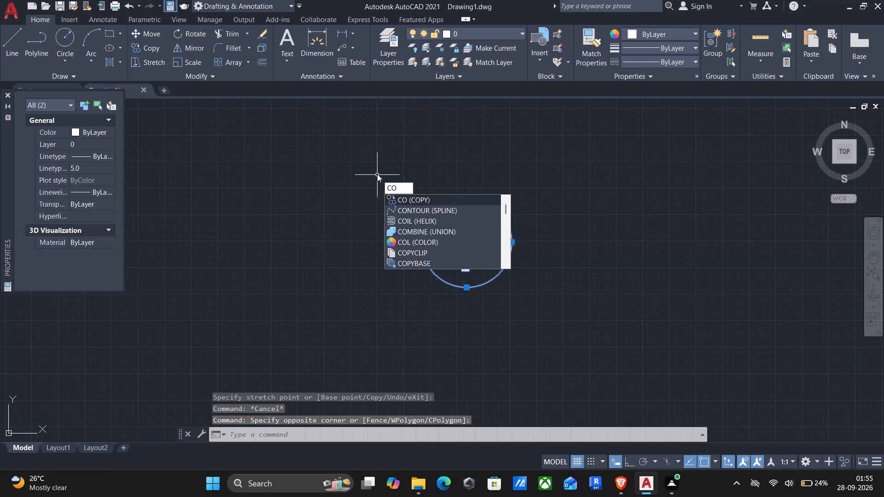
key(Return)
click(470, 287)
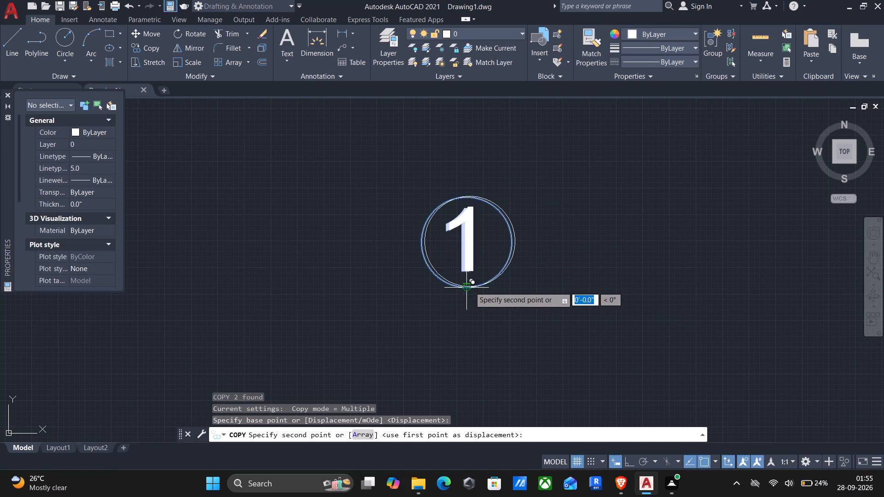
middle_drag(583, 298, 354, 287)
scroll(345, 284, down, 2)
middle_drag(430, 285, 291, 301)
scroll(291, 301, down, 2)
middle_drag(460, 280, 461, 280)
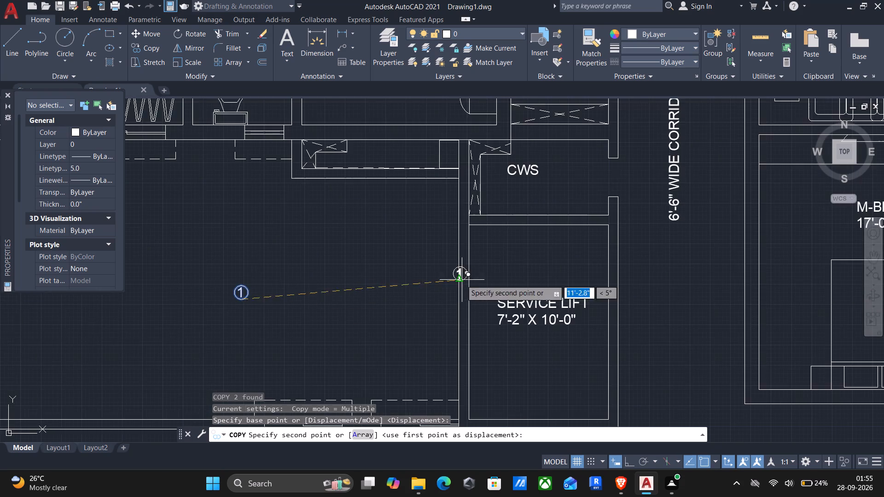
middle_drag(461, 280, 376, 331)
scroll(472, 278, down, 2)
middle_drag(460, 297, 426, 400)
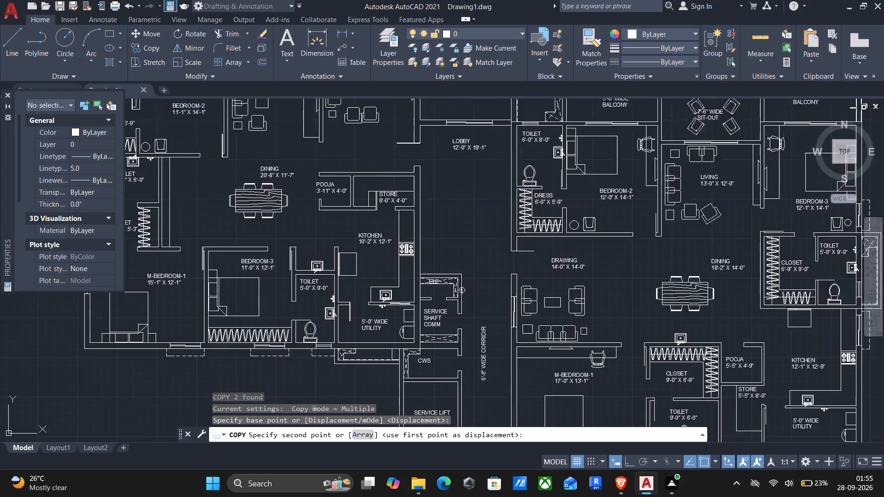
scroll(428, 403, down, 1)
scroll(472, 319, up, 5)
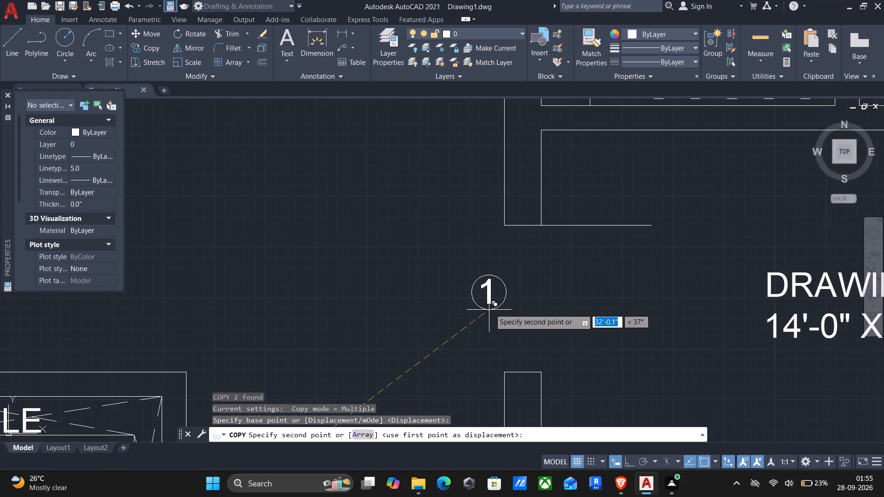
click(501, 322)
Place another copy of the circled number 1 in the doorway between the LOBBY and the apartment containing the STORE.
scroll(465, 322, down, 1)
middle_drag(451, 318, 484, 318)
scroll(517, 318, down, 1)
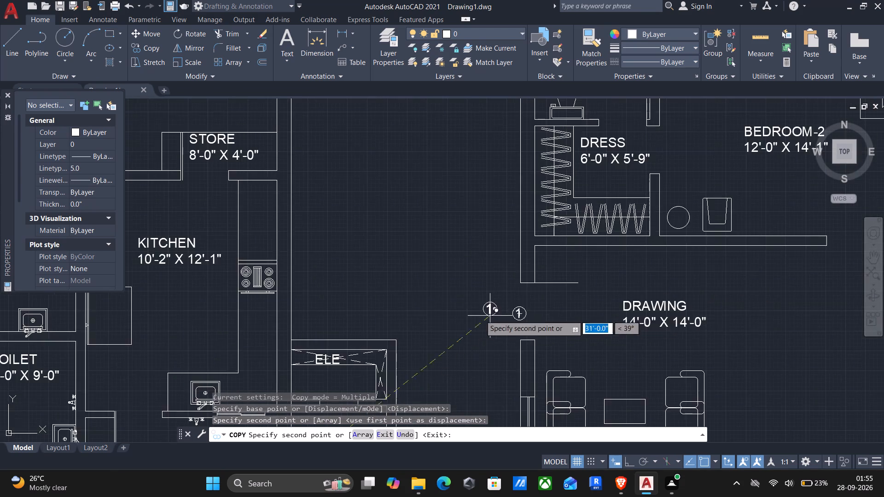
middle_drag(269, 268, 329, 405)
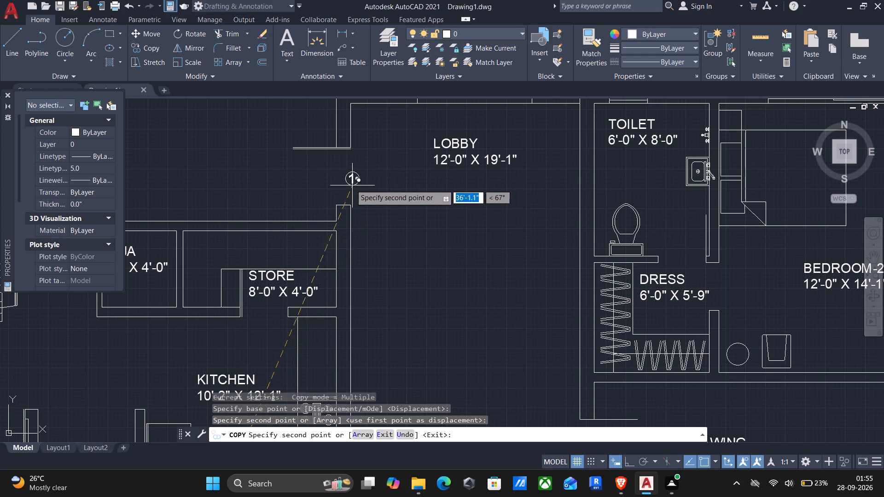
click(351, 182)
key(Escape)
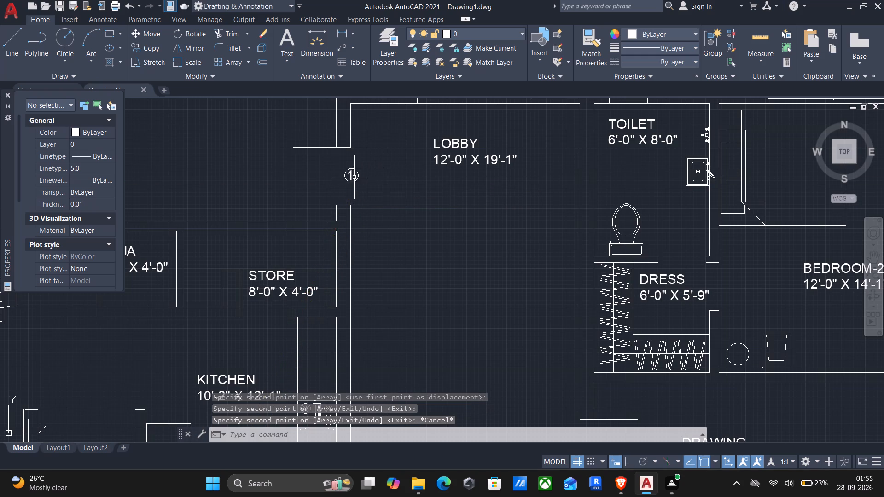
Change the number in the circled marker at the LOBBY doorway above the STORE to 2.
scroll(354, 177, up, 2)
double_click(344, 174)
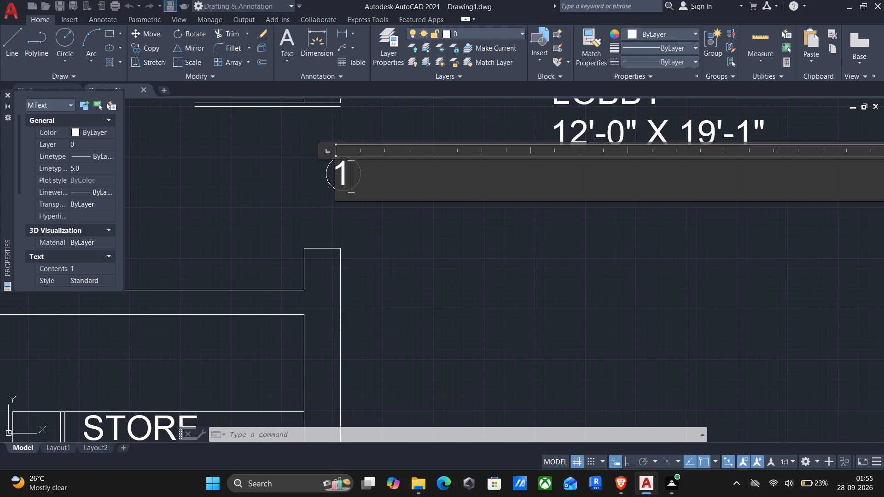
key(BackSpace)
key(2)
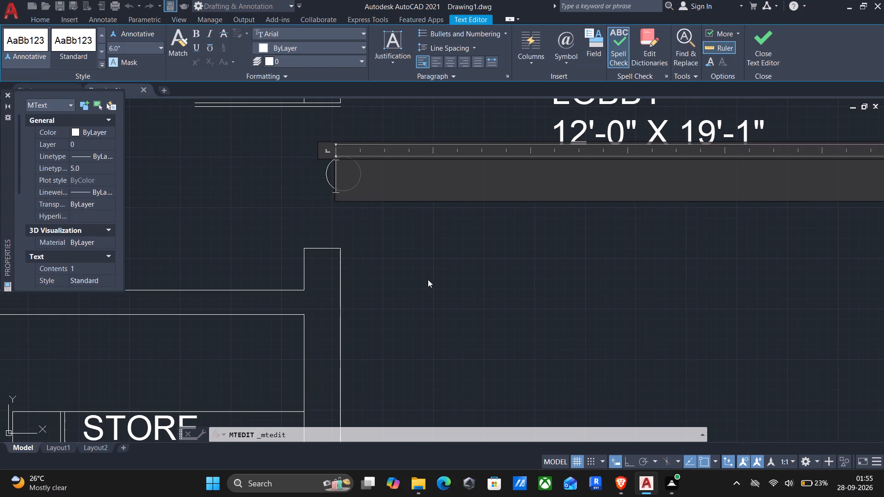
click(430, 283)
Set the color of the circled number 1 at the DRAWING room doorway, both numeral and circle, to Red.
scroll(433, 291, down, 2)
middle_drag(489, 343, 366, 206)
middle_drag(459, 350, 390, 275)
scroll(443, 308, up, 1)
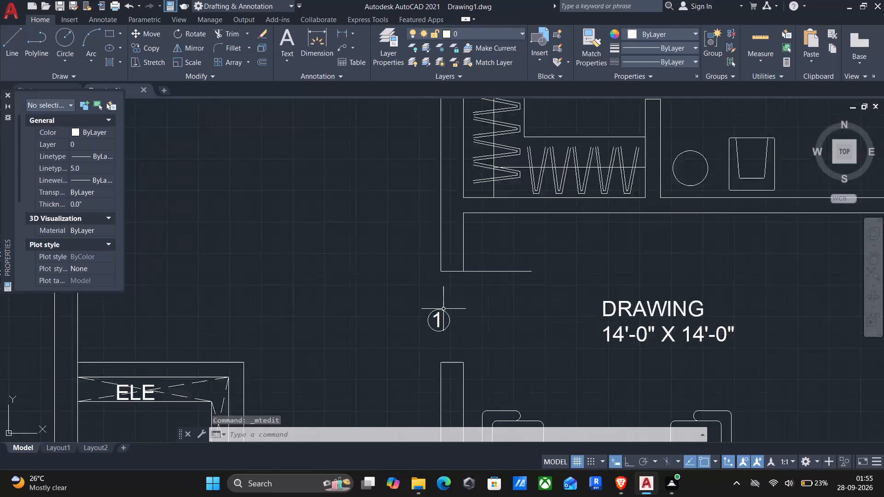
scroll(444, 309, up, 2)
double_click(428, 333)
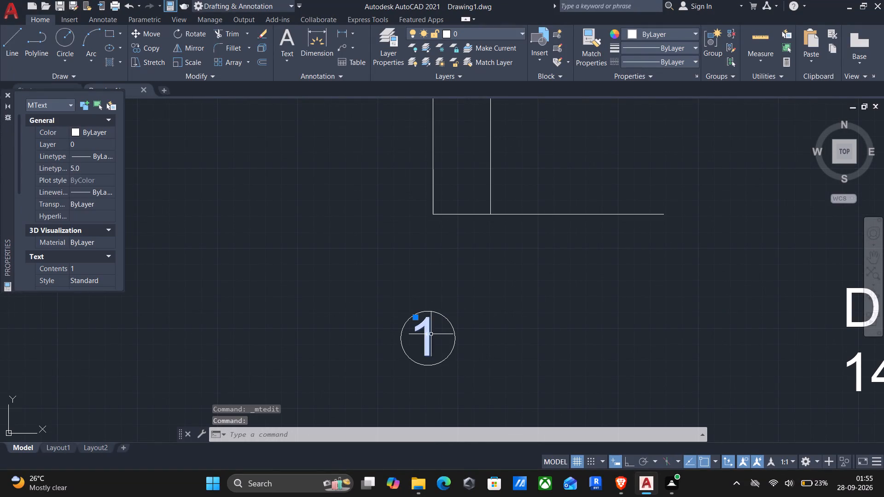
key(Escape)
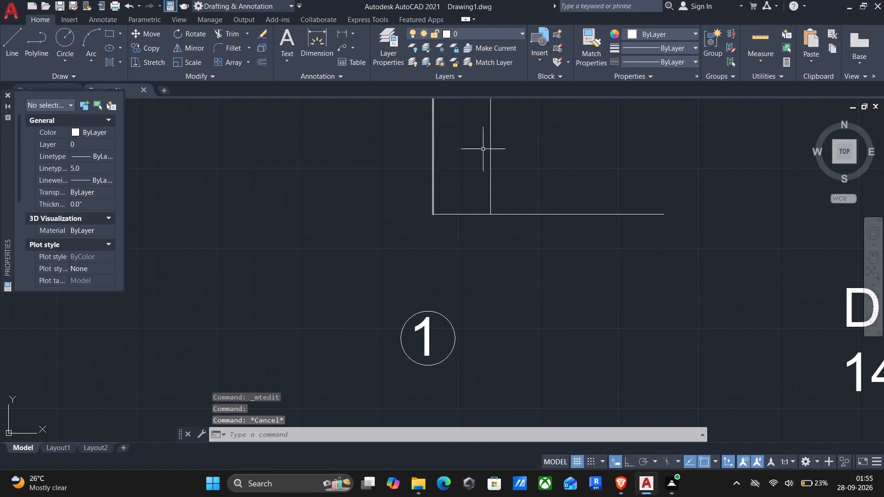
click(378, 260)
click(488, 400)
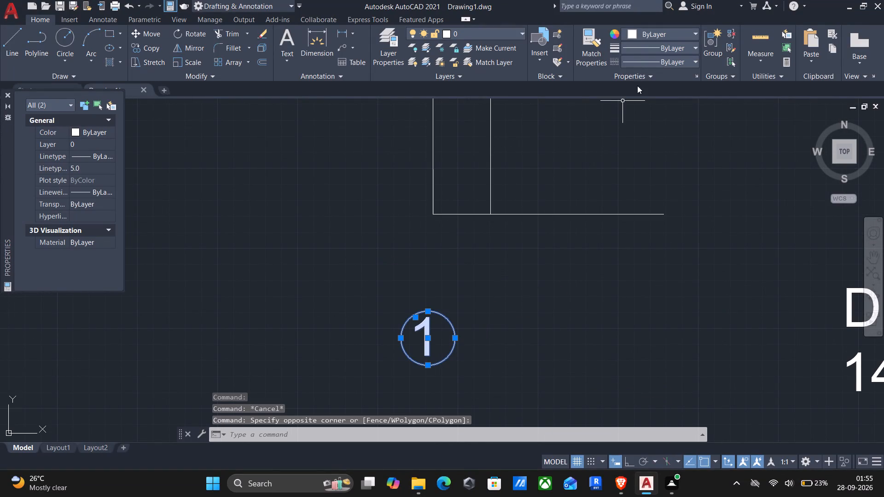
click(664, 38)
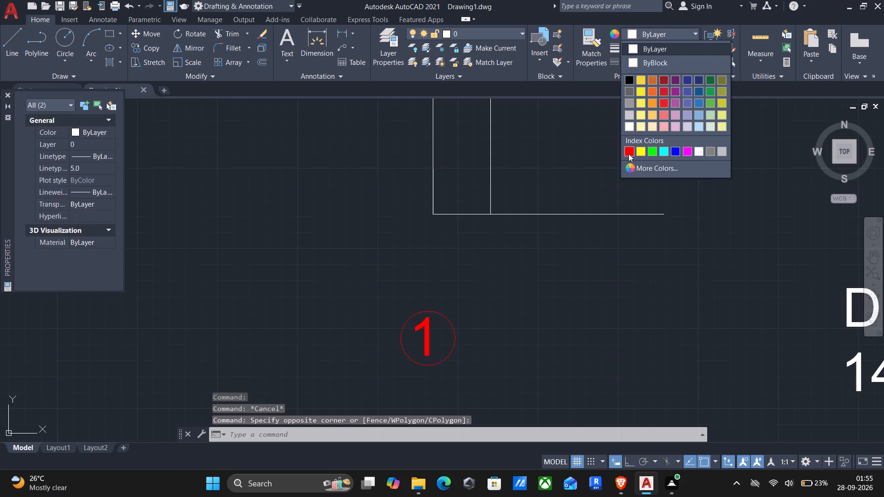
click(628, 154)
scroll(402, 238, down, 1)
middle_drag(329, 230, 543, 357)
middle_drag(259, 223, 406, 320)
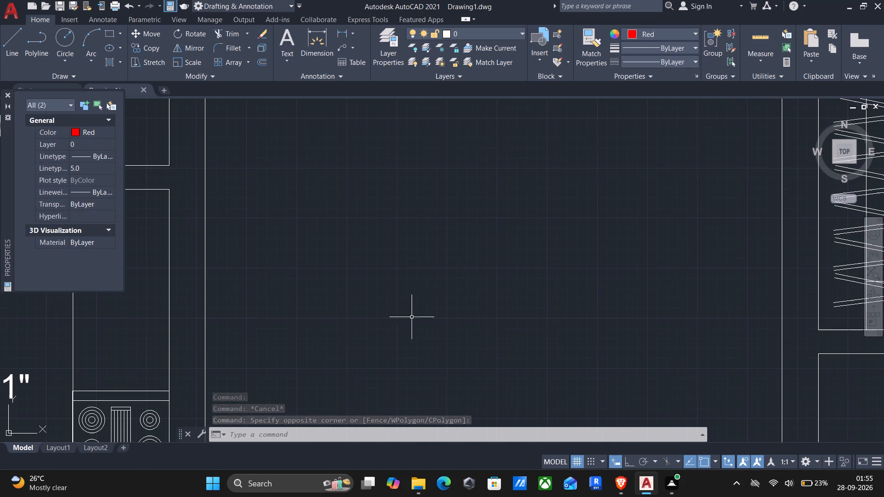
key(Escape)
Set the color of the circled number 2 at the LOBBY doorway, both numeral and circle, to Red.
middle_drag(401, 280, 516, 431)
scroll(516, 432, down, 2)
middle_drag(460, 314, 456, 374)
scroll(457, 386, down, 1)
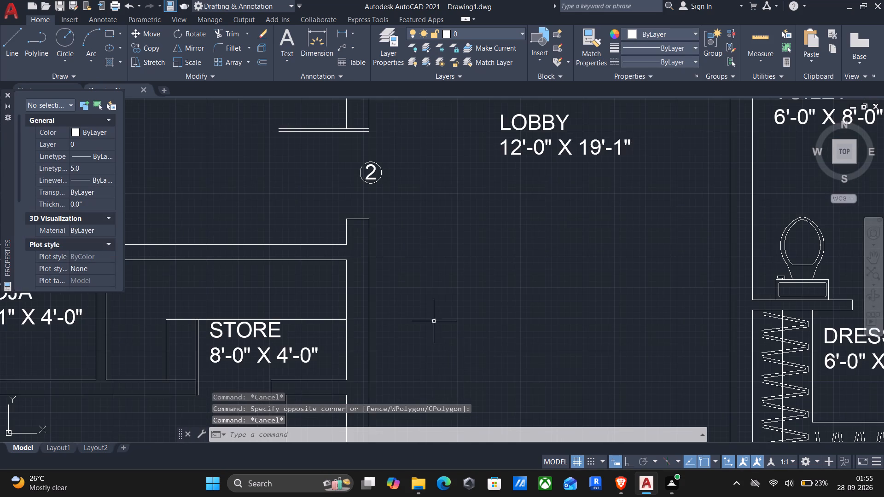
drag(337, 147, 343, 149)
click(398, 205)
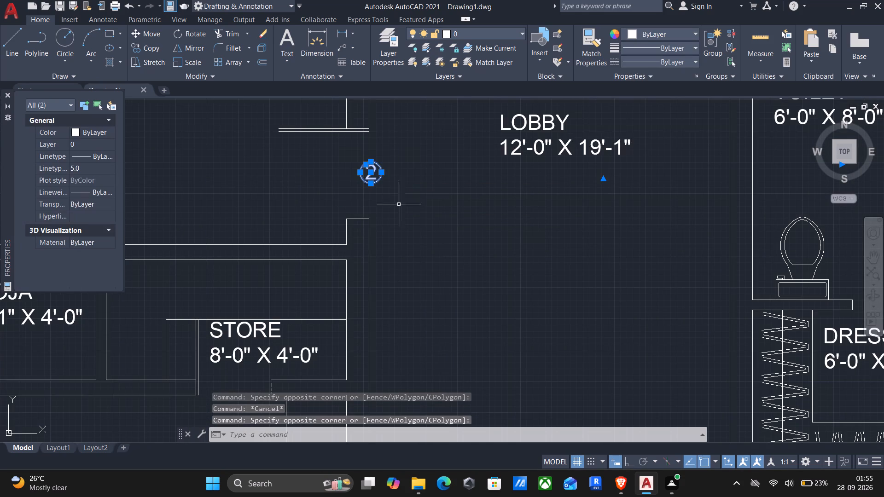
click(670, 35)
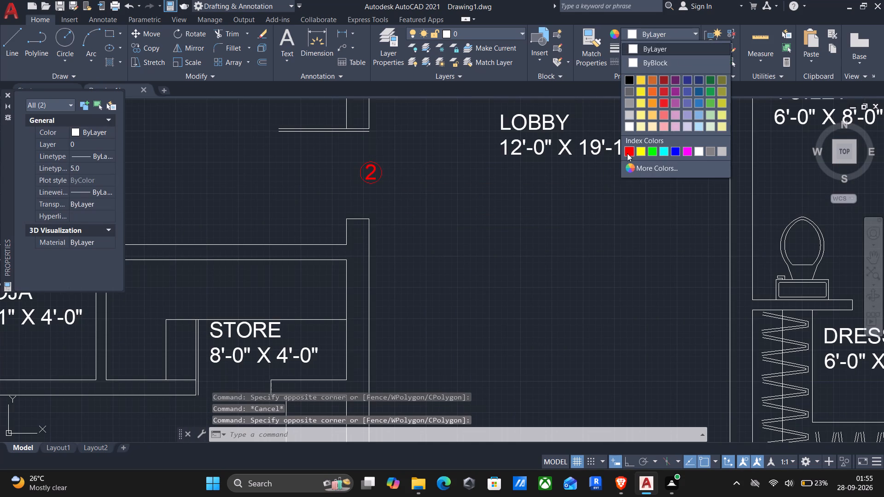
click(627, 153)
scroll(616, 212, down, 1)
key(Escape)
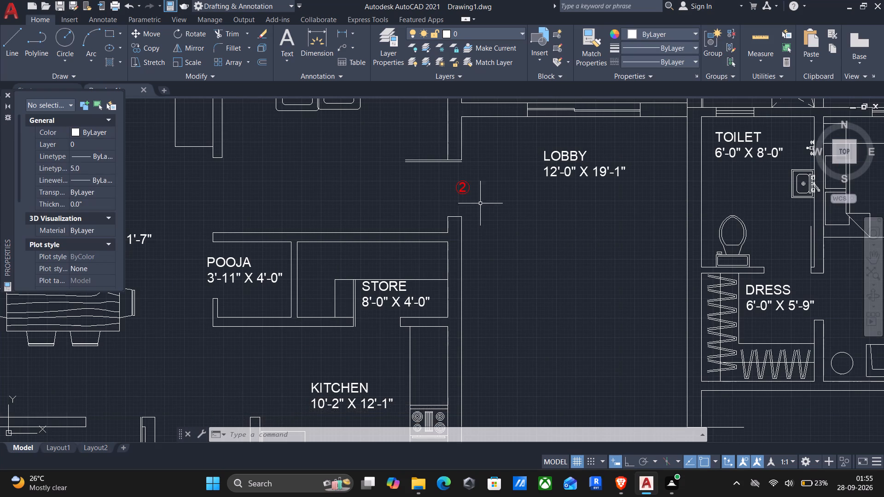
Copy the red numeral 2, without its circle, to the empty space outside the outer wall of the 5'-0" WIDE BALCONY.
scroll(466, 192, up, 2)
click(456, 187)
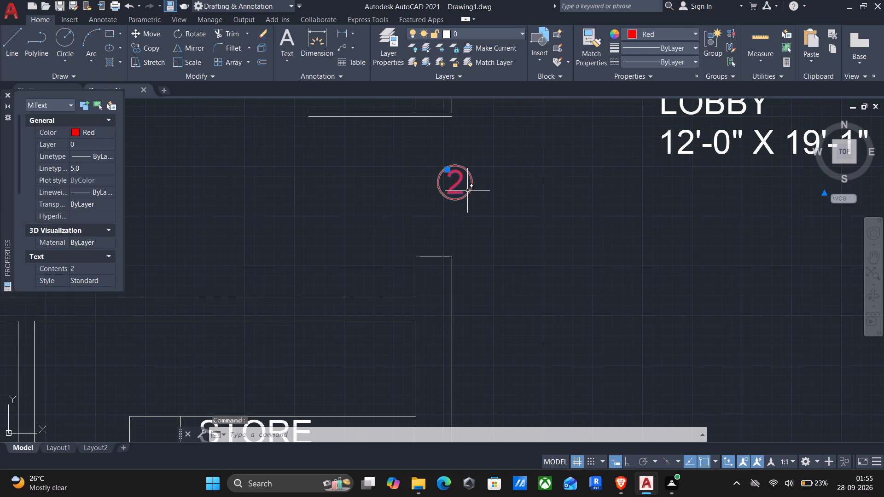
key(c)
key(o)
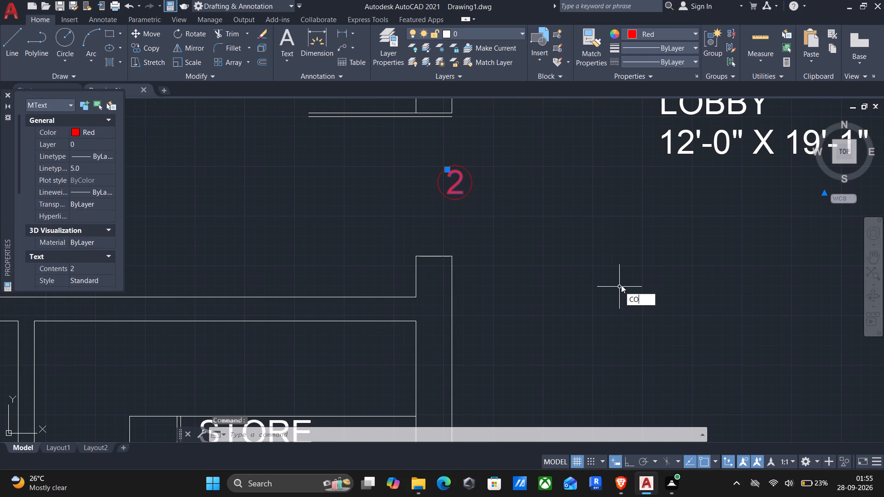
key(Return)
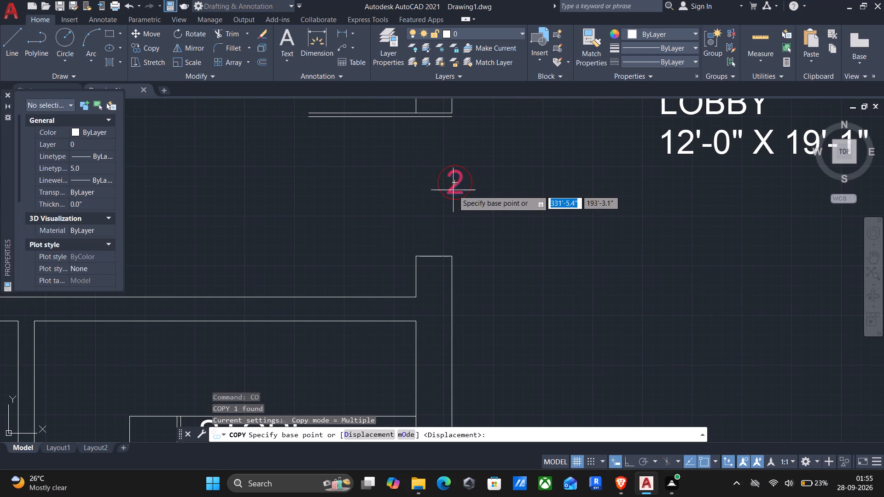
click(453, 190)
middle_drag(412, 152, 443, 276)
scroll(443, 276, down, 1)
middle_drag(425, 233, 434, 360)
scroll(437, 353, down, 1)
middle_drag(424, 301, 423, 315)
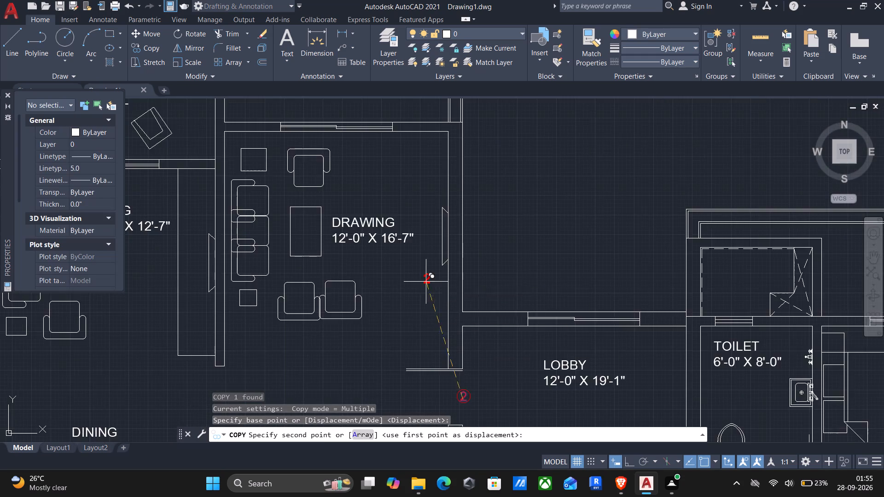
middle_drag(423, 315, 424, 365)
middle_drag(400, 280, 413, 415)
scroll(414, 417, down, 1)
middle_drag(412, 329, 471, 429)
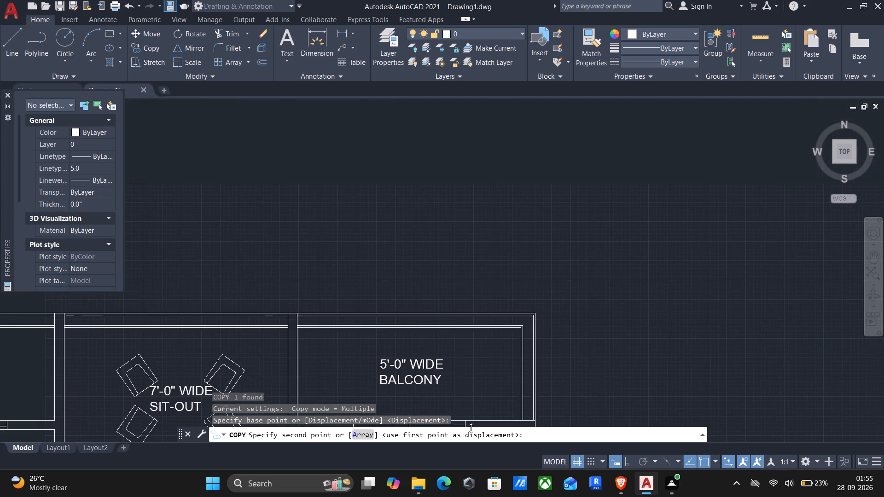
scroll(443, 297, up, 2)
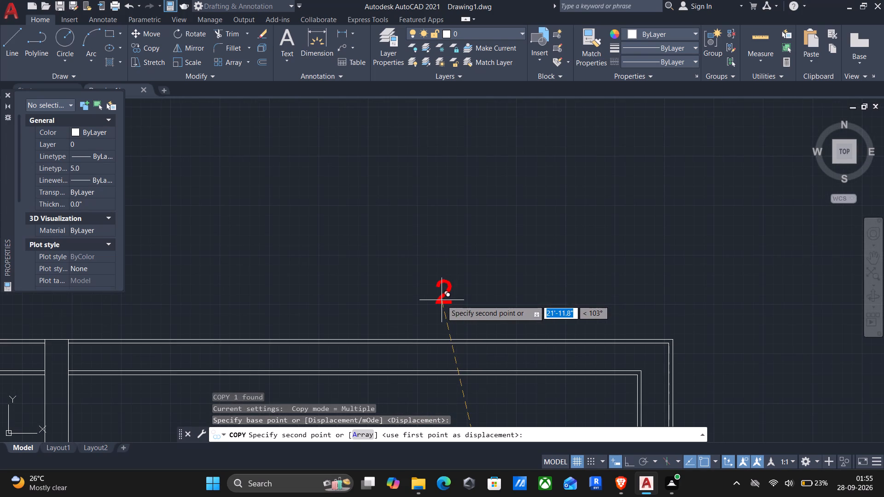
click(442, 300)
scroll(442, 300, up, 1)
key(Escape)
Edit the copied red text outside the 5'-0" WIDE BALCONY to read 2565 sft.
double_click(441, 294)
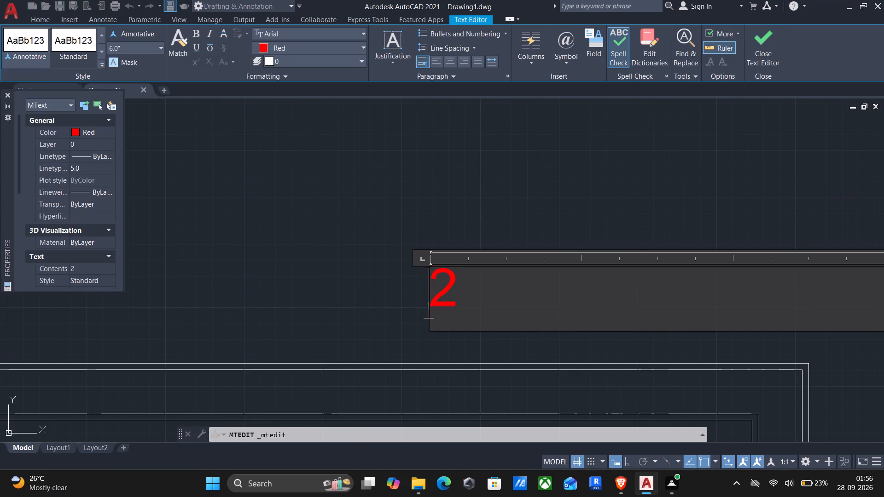
click(461, 302)
key(5)
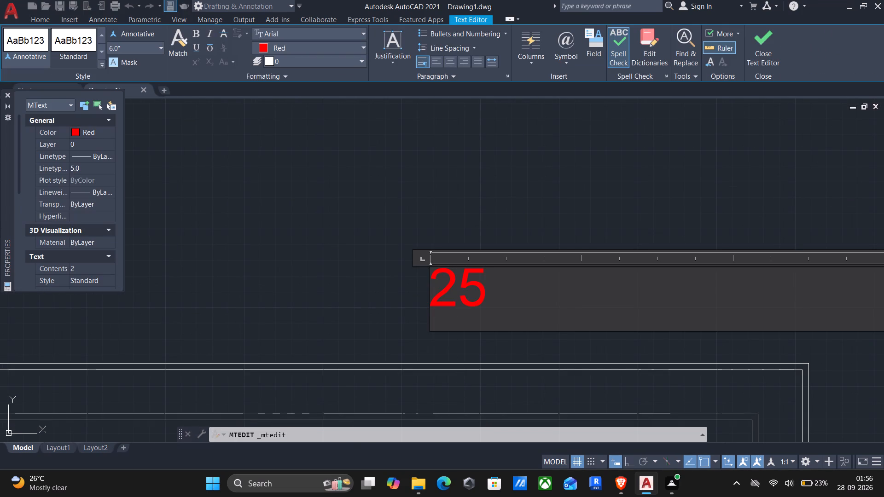
text(65)
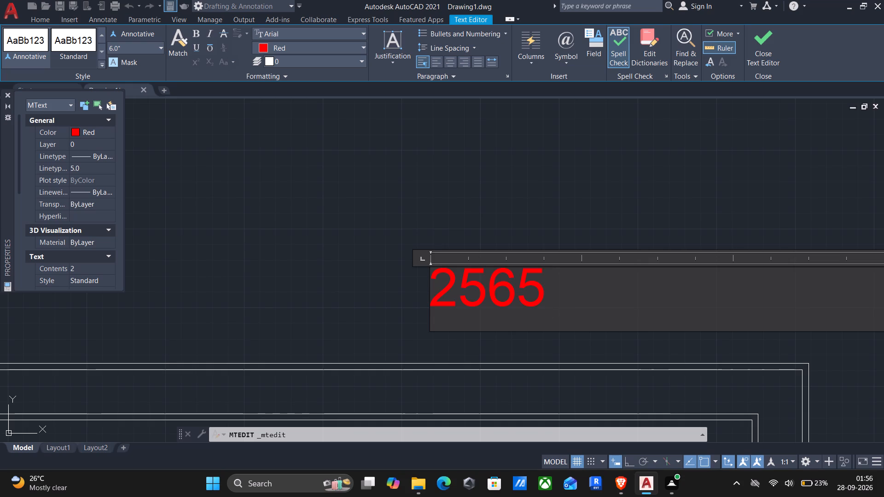
key(space)
text(s)
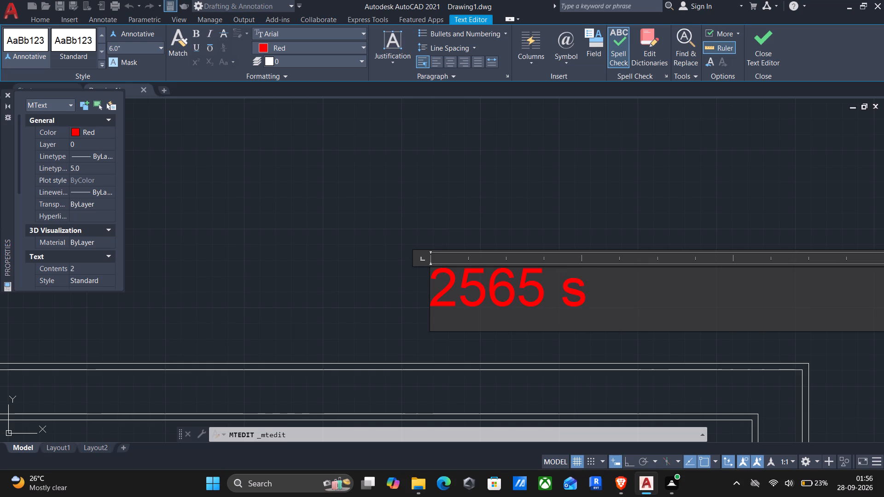
text(ft)
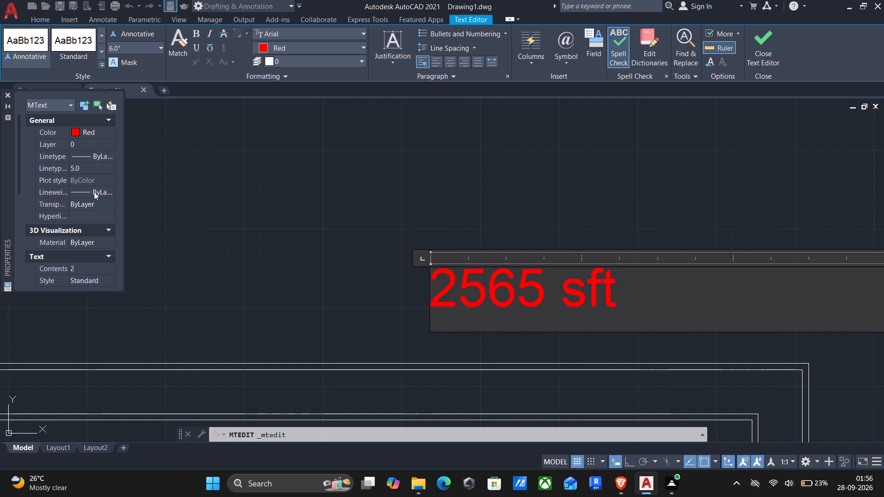
scroll(87, 199, down, 6)
click(248, 262)
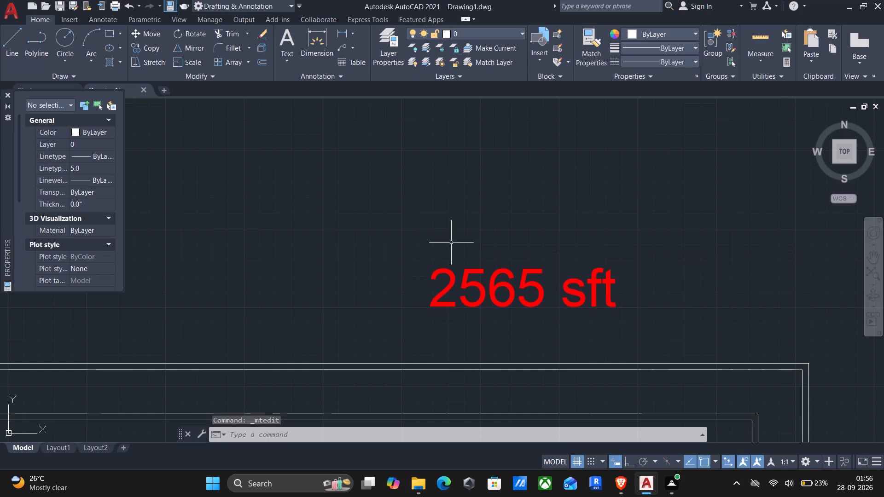
scroll(442, 260, down, 3)
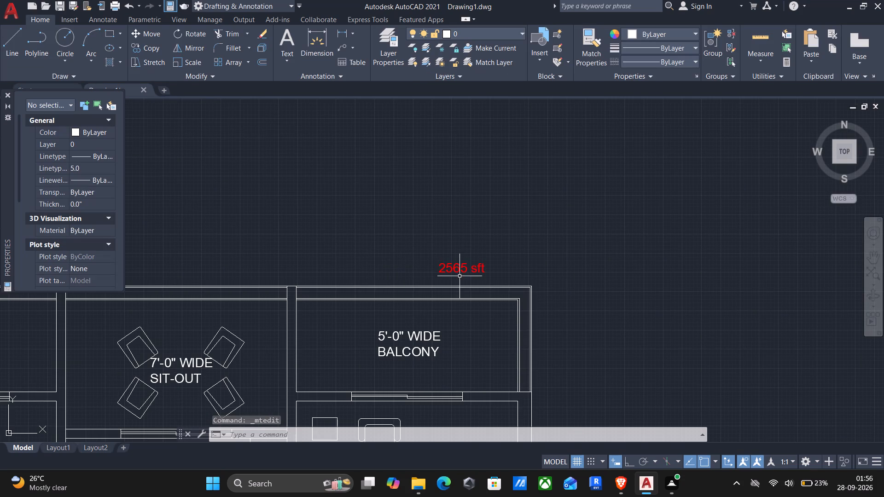
Set the text height of the red 2565 sft label above the 5'-0" WIDE BALCONY to 1'6".
click(457, 271)
scroll(65, 202, down, 4)
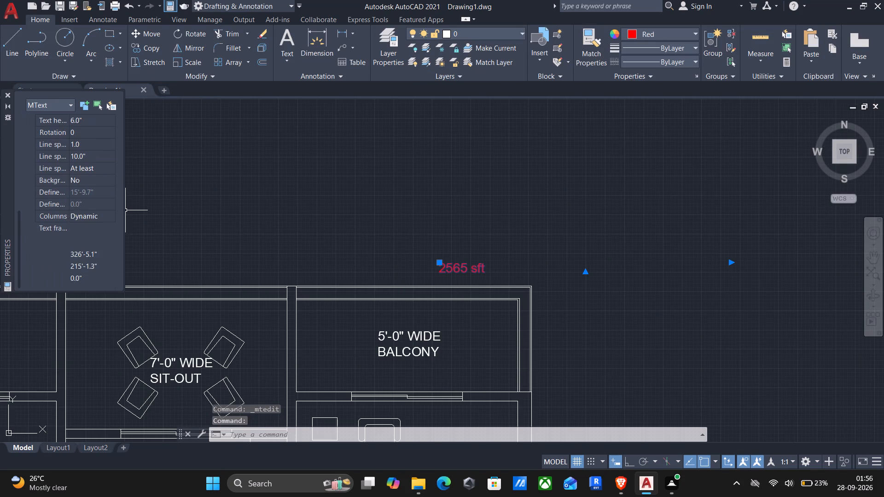
scroll(100, 231, down, 4)
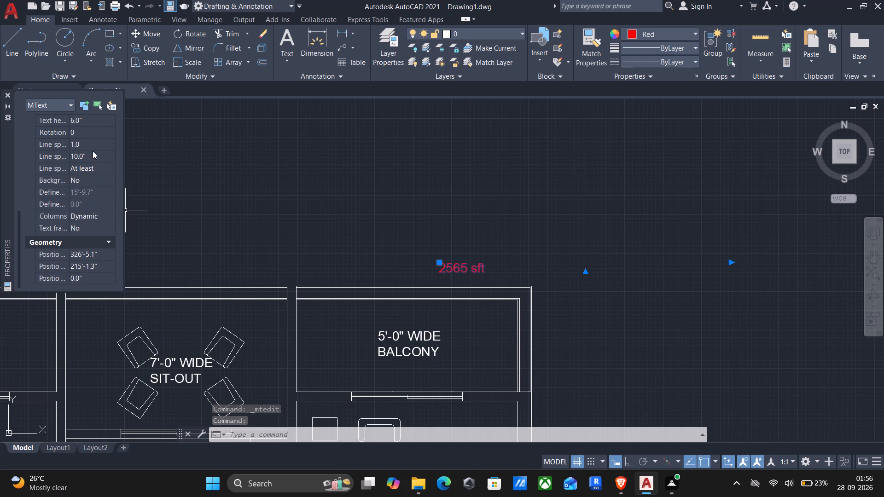
click(98, 117)
text(1'6")
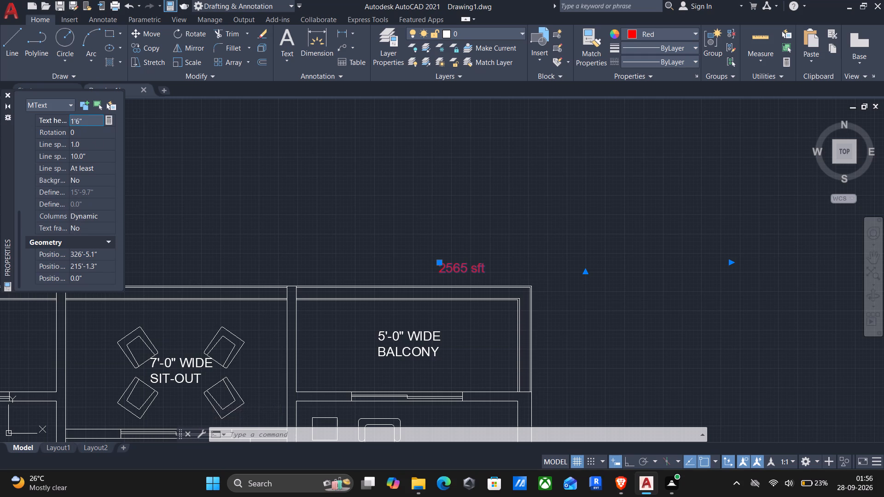
key(Return)
middle_drag(285, 210, 282, 137)
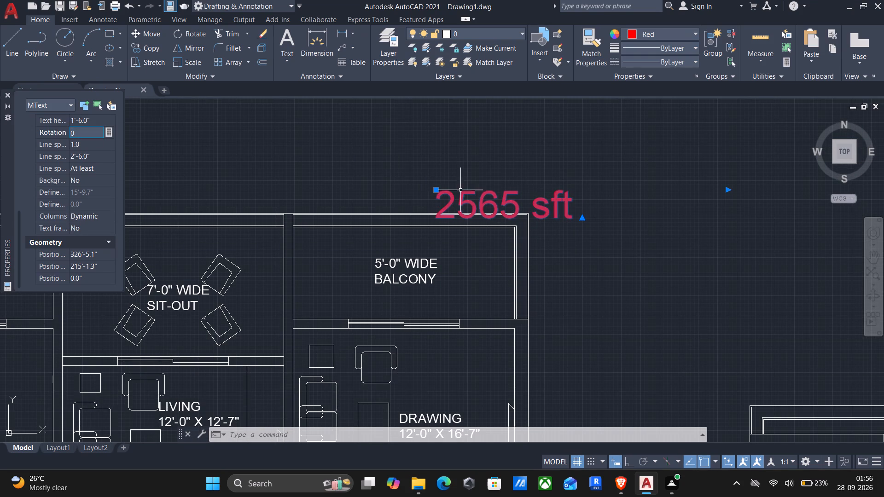
key(Escape)
Move the 2565 sft label clear of the wall lines so it sits just above the 5'-0" WIDE BALCONY's outer wall.
click(466, 203)
key(m)
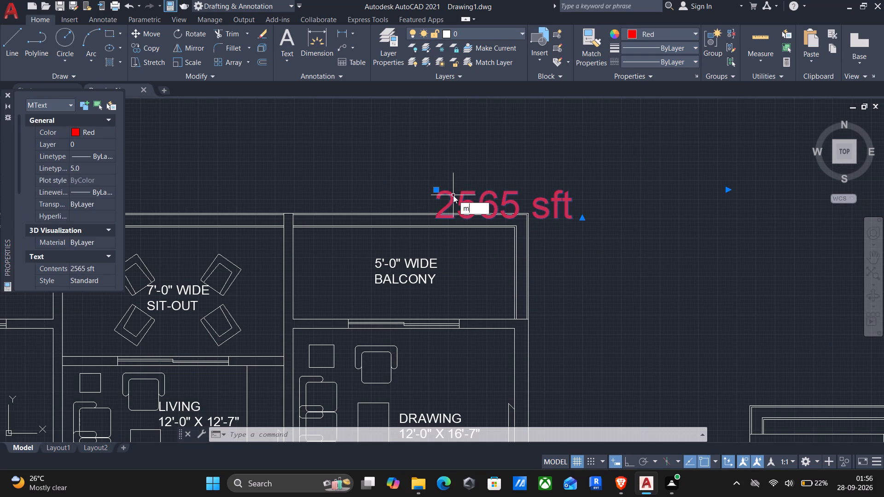
key(Return)
click(431, 221)
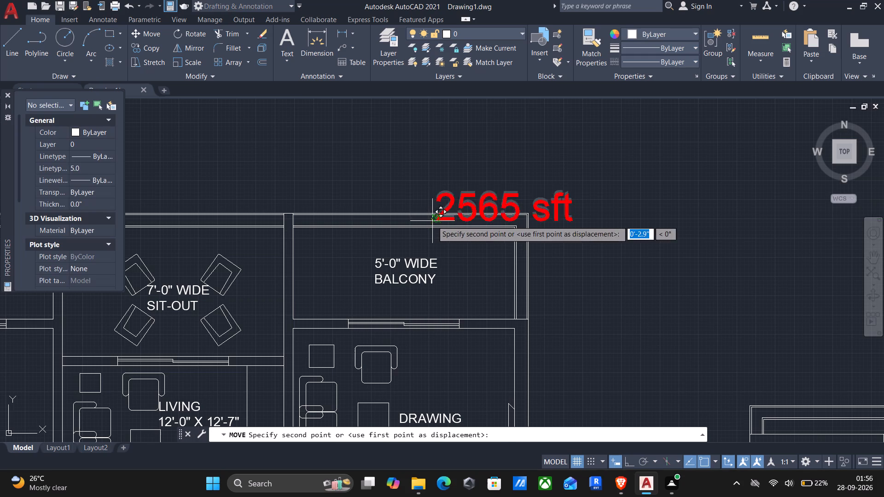
scroll(402, 209, up, 2)
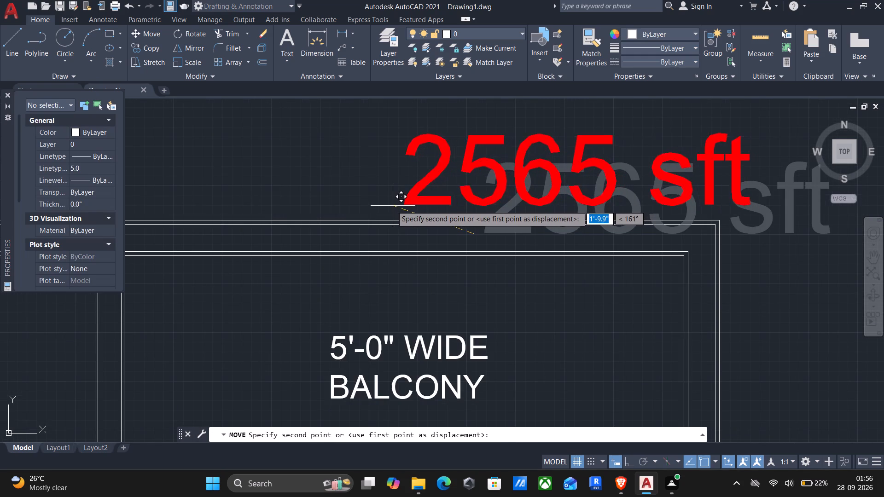
click(361, 196)
Copy the 2565 sft label to just above the second apartment's 5'-0" WIDE BALCONY next to BEDROOM-3.
scroll(371, 209, down, 3)
middle_drag(401, 292, 425, 209)
scroll(430, 199, down, 1)
middle_drag(422, 251, 430, 232)
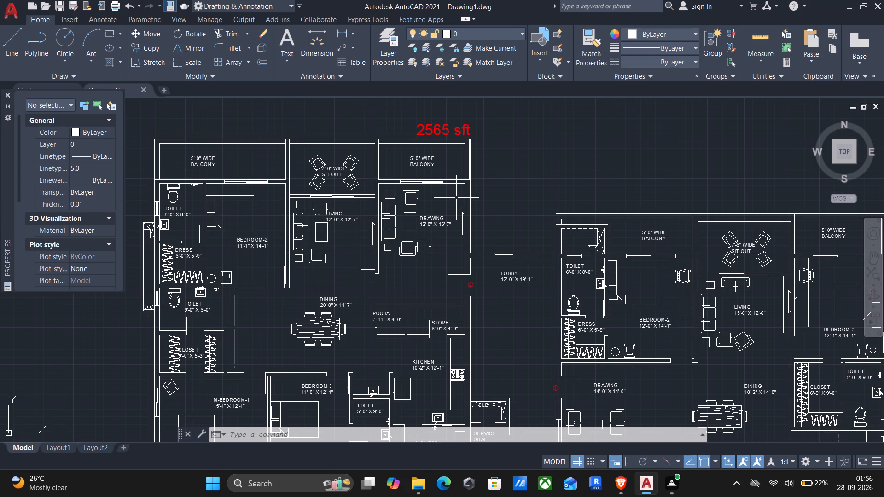
click(429, 133)
key(c)
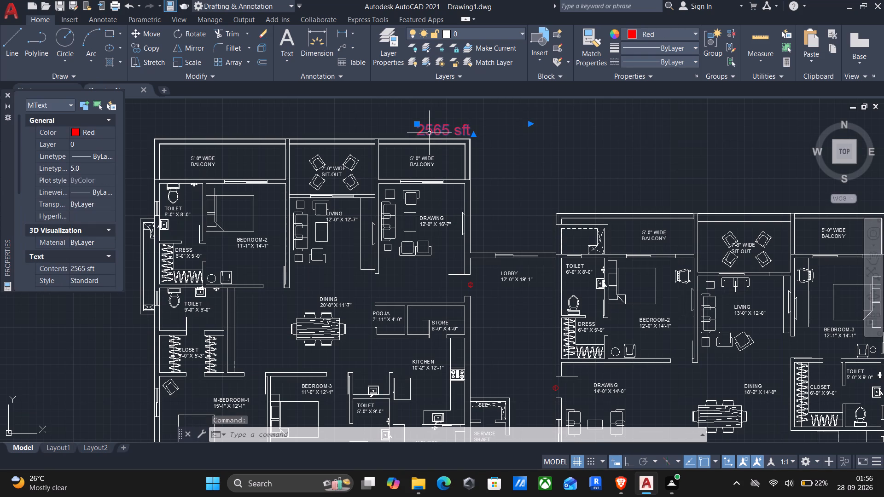
key(o)
key(Return)
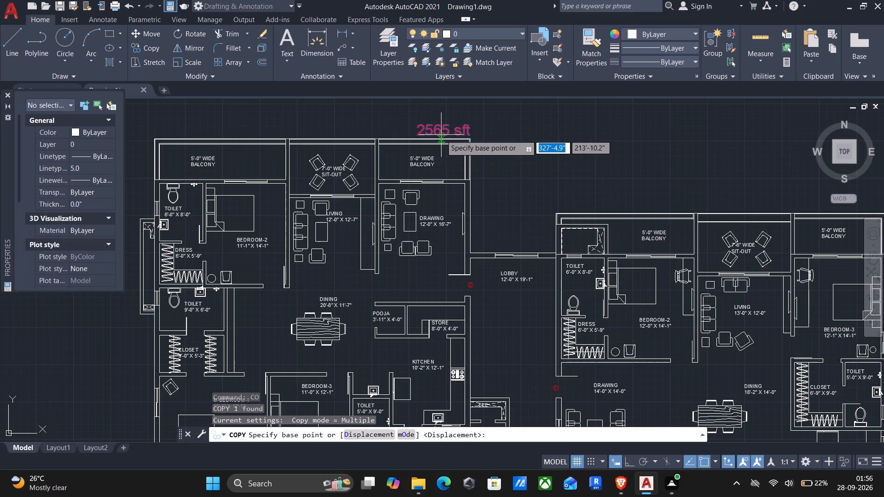
click(472, 134)
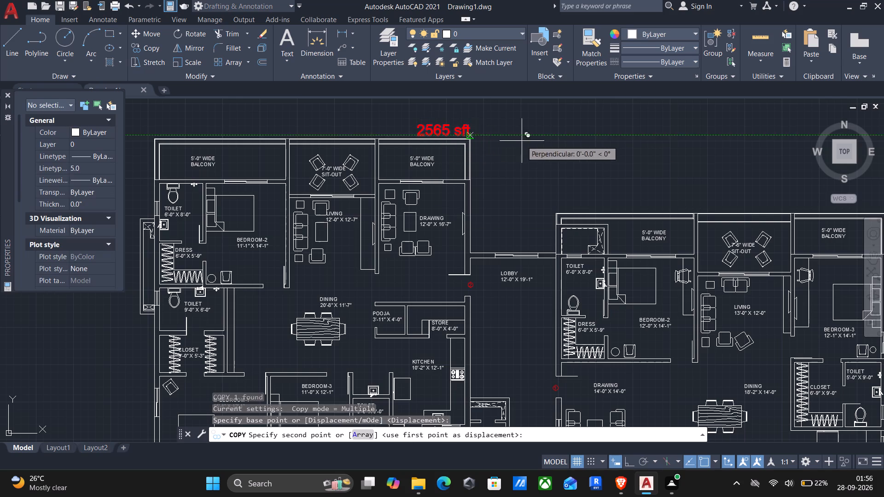
middle_drag(514, 146, 327, 166)
scroll(306, 160, down, 1)
scroll(545, 203, up, 3)
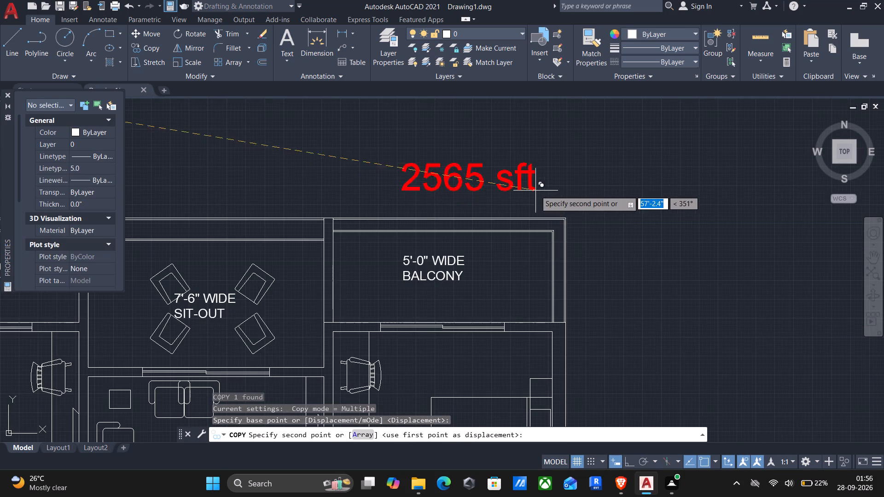
scroll(542, 205, up, 2)
click(560, 217)
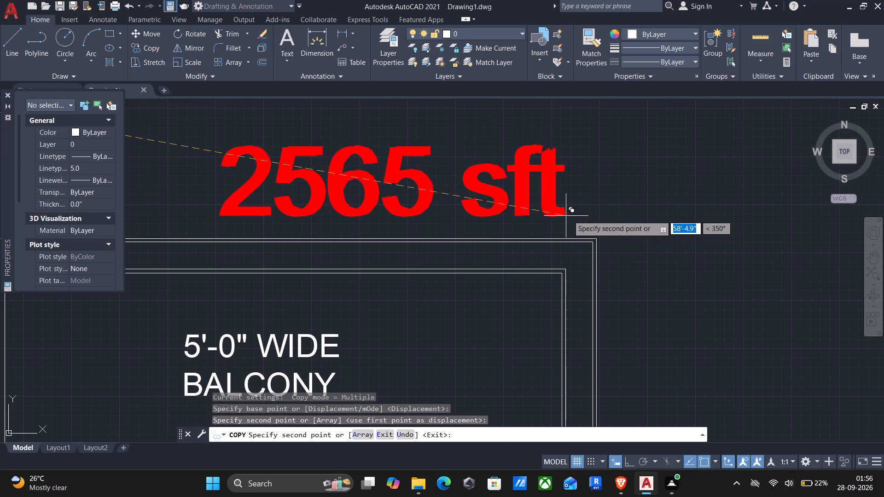
key(Escape)
Edit the copied area label above the second apartment's balcony to read 2880 sft.
double_click(347, 179)
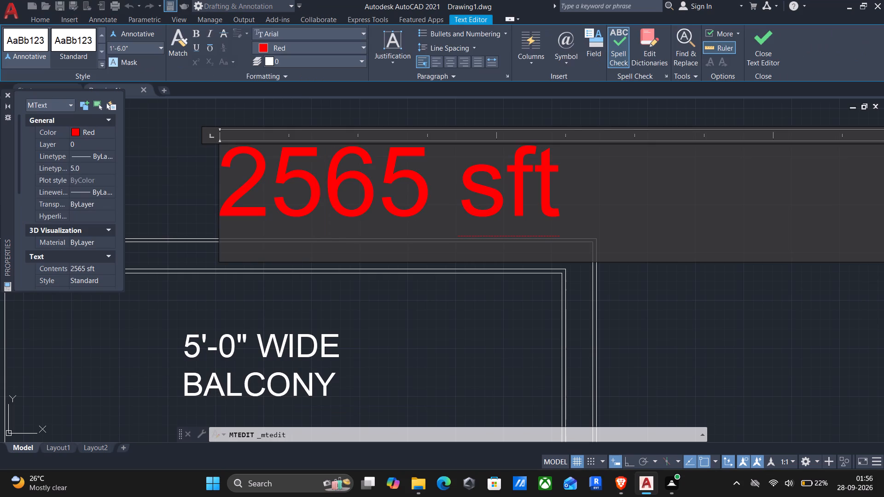
click(435, 191)
key(BackSpace)
key(BackSpace)
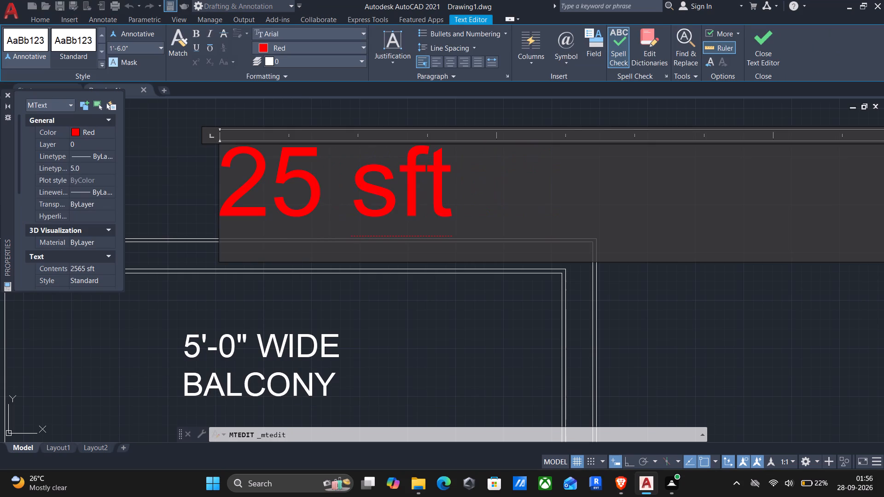
key(BackSpace)
text(880)
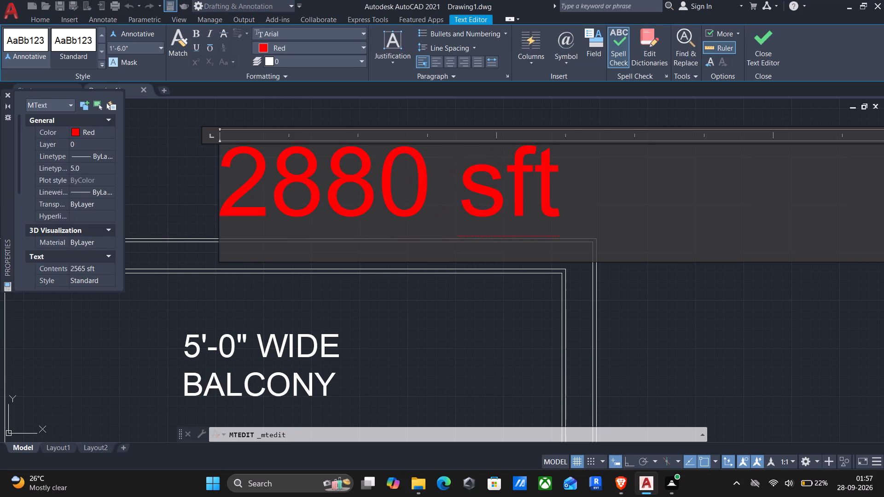
click(727, 318)
Delete the stray white circled number 1, both numeral and circle, from the empty area beside the SERVICE LIFT.
scroll(637, 300, down, 2)
middle_drag(576, 306, 596, 247)
scroll(596, 246, down, 2)
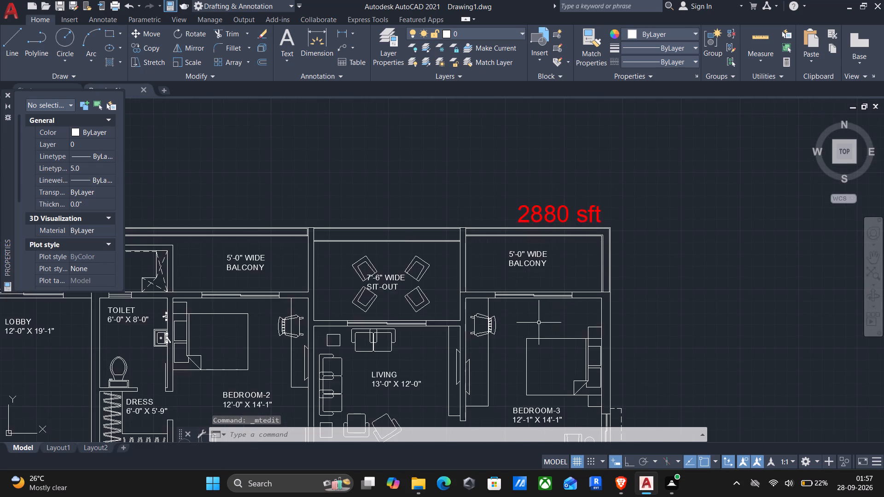
middle_drag(538, 323, 581, 254)
middle_drag(523, 316, 556, 270)
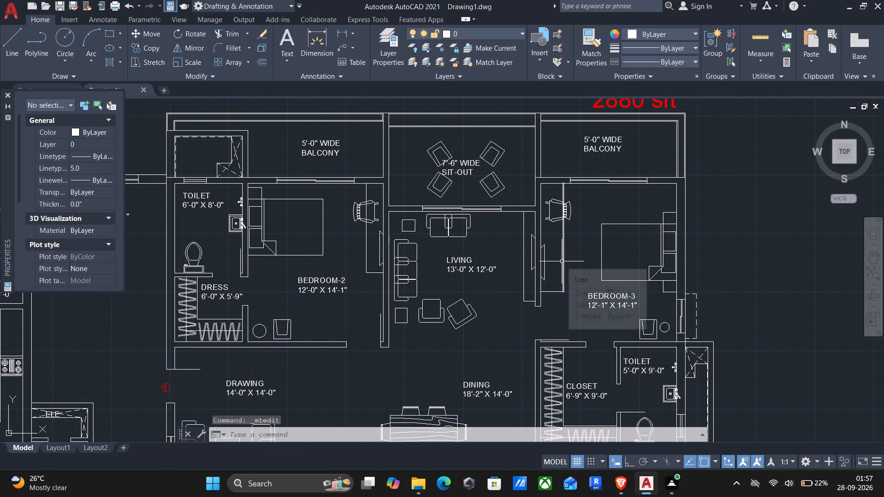
middle_drag(646, 311, 616, 221)
scroll(616, 220, down, 2)
middle_drag(604, 302, 593, 190)
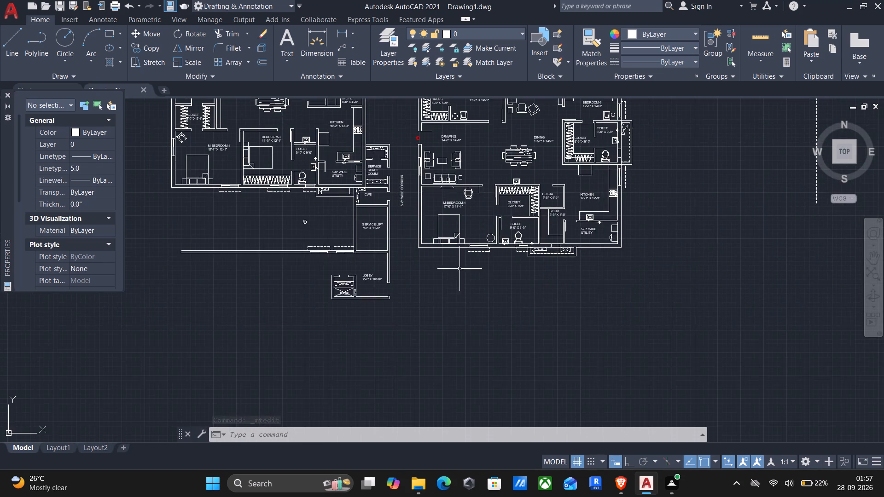
middle_drag(453, 270, 516, 237)
scroll(354, 175, up, 2)
click(354, 177)
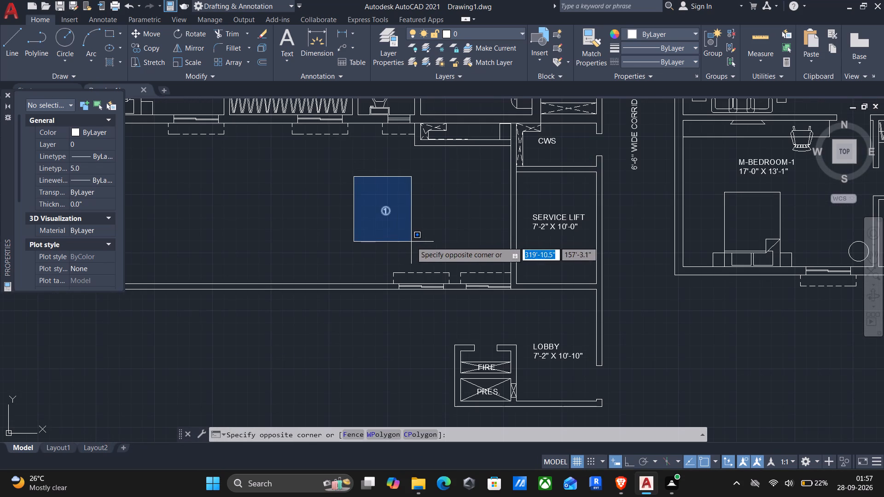
click(411, 243)
key(BackSpace)
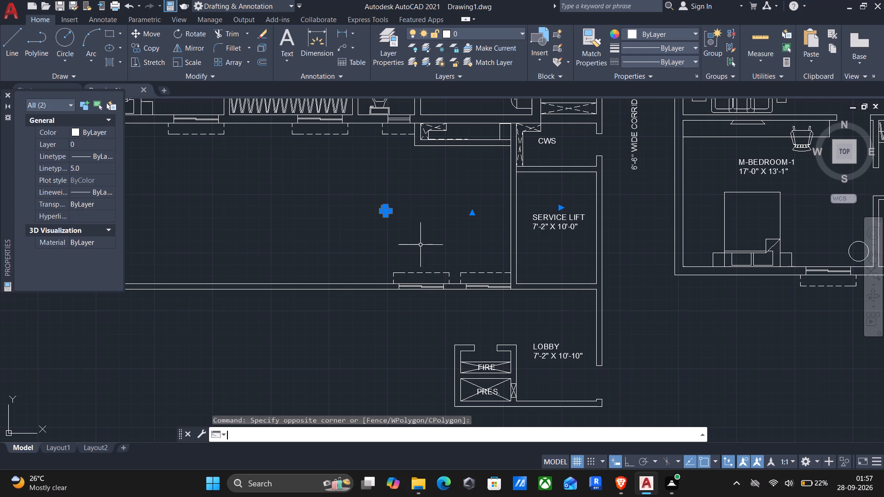
key(Delete)
Delete the stray vertical dashed line standing in the empty space beyond the second apartment.
scroll(445, 262, down, 1)
middle_drag(470, 291, 554, 277)
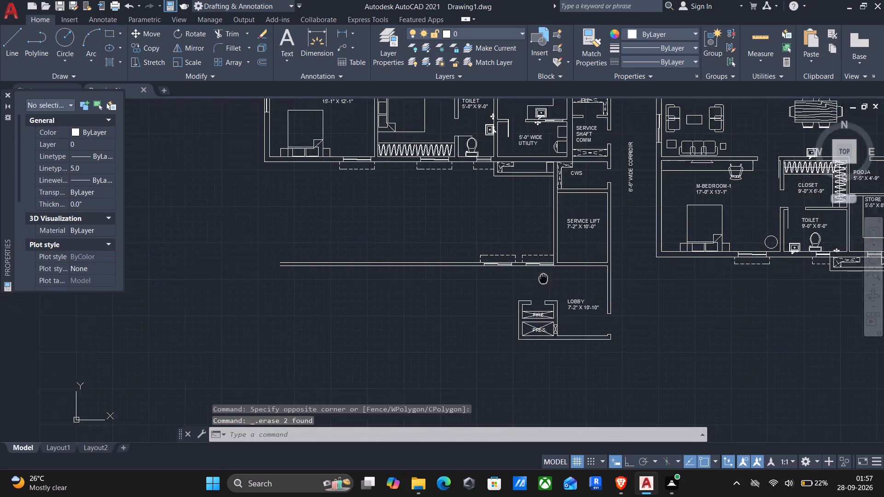
middle_drag(554, 277, 578, 282)
scroll(586, 282, down, 2)
middle_drag(549, 308, 320, 406)
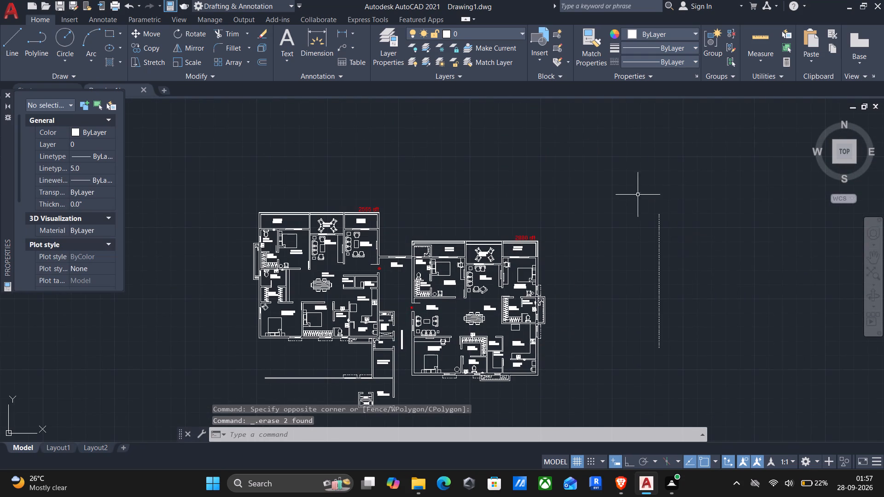
click(634, 192)
click(711, 393)
key(Delete)
Offset the outer line of M-BEDROOM-1's exterior wall in the second apartment 9' outward, below the plan.
middle_drag(678, 397, 676, 336)
scroll(676, 332, down, 1)
middle_drag(364, 439, 405, 350)
middle_drag(509, 364, 504, 313)
scroll(492, 315, up, 2)
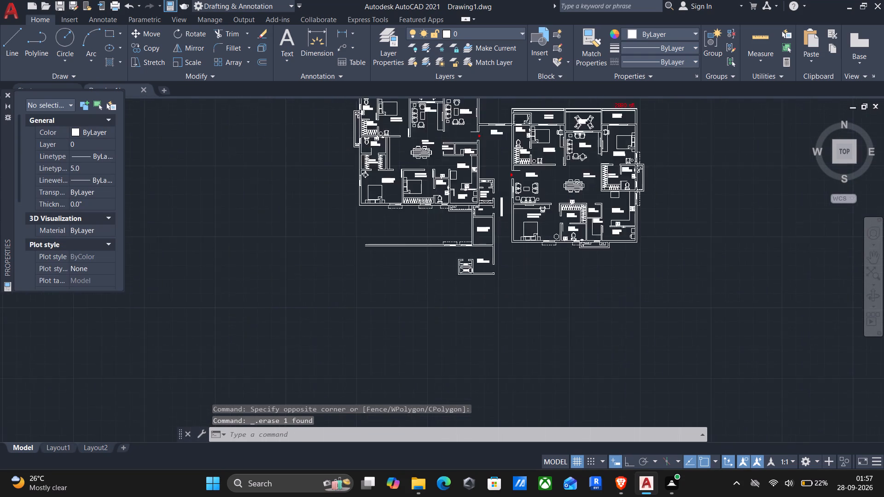
middle_drag(490, 317, 489, 371)
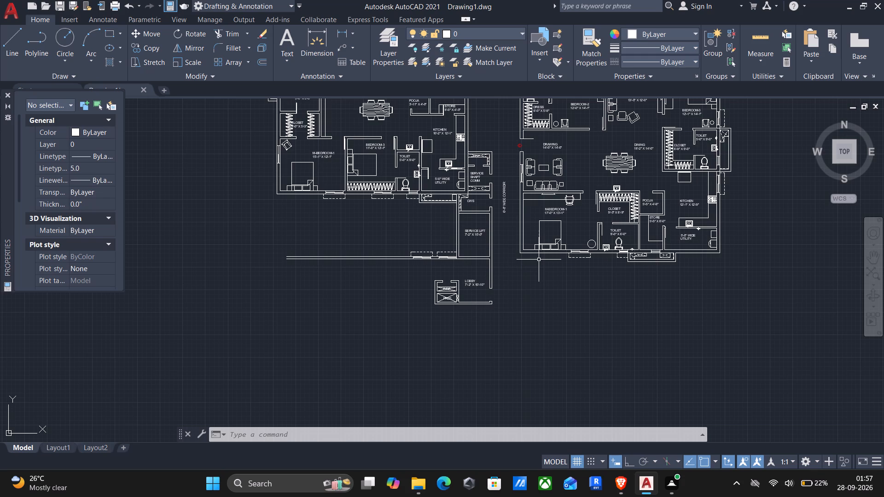
key(o)
key(Return)
scroll(539, 260, up, 2)
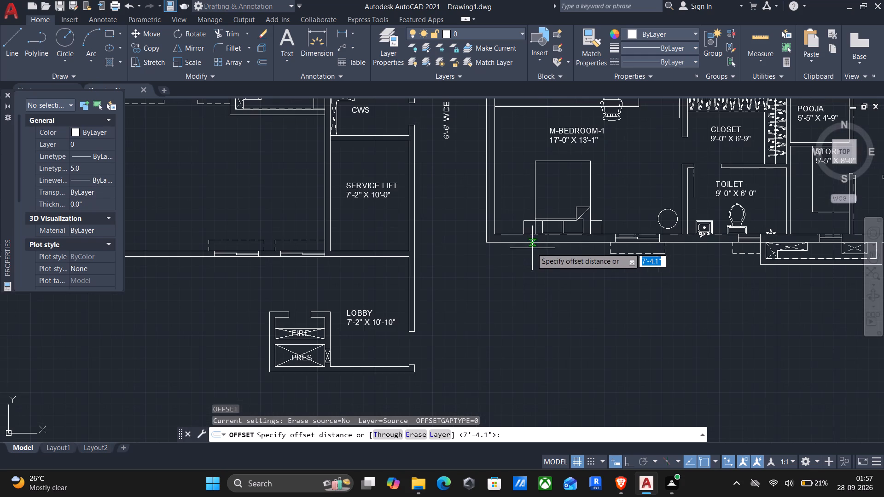
click(526, 243)
drag(535, 359, 535, 350)
scroll(512, 244, up, 1)
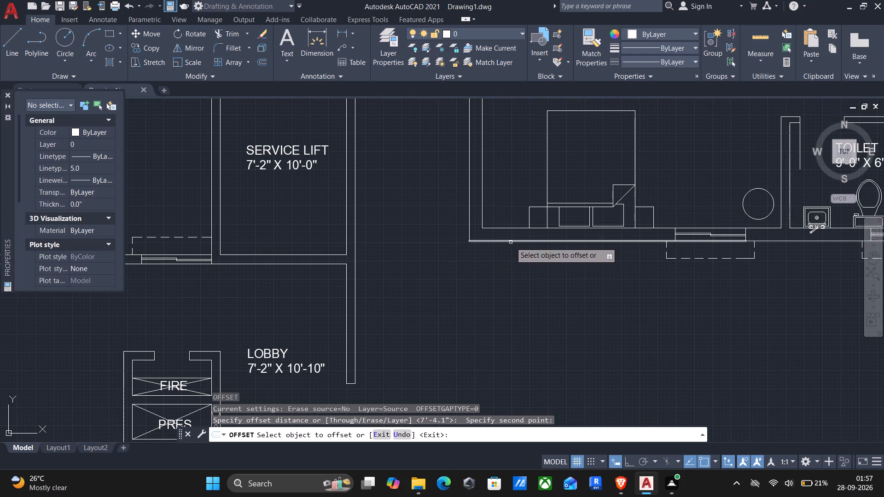
click(511, 242)
middle_drag(546, 450, 547, 292)
scroll(543, 280, down, 1)
middle_drag(535, 286, 530, 211)
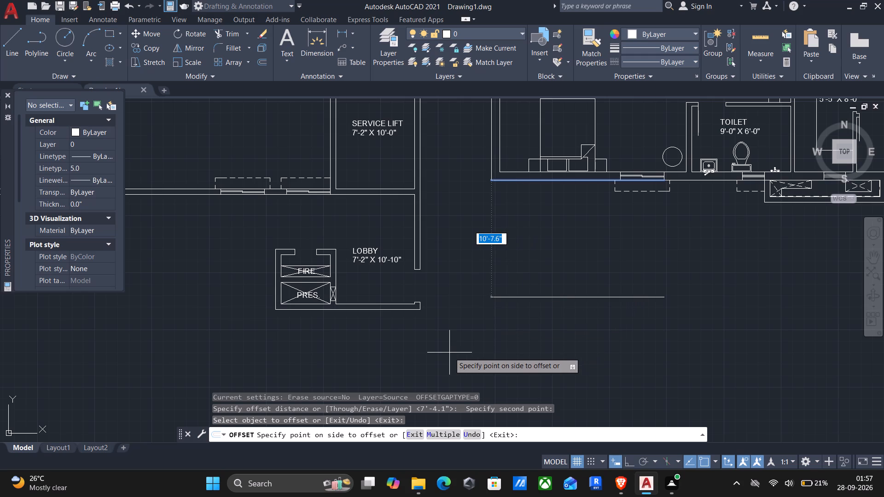
text(9')
key(Return)
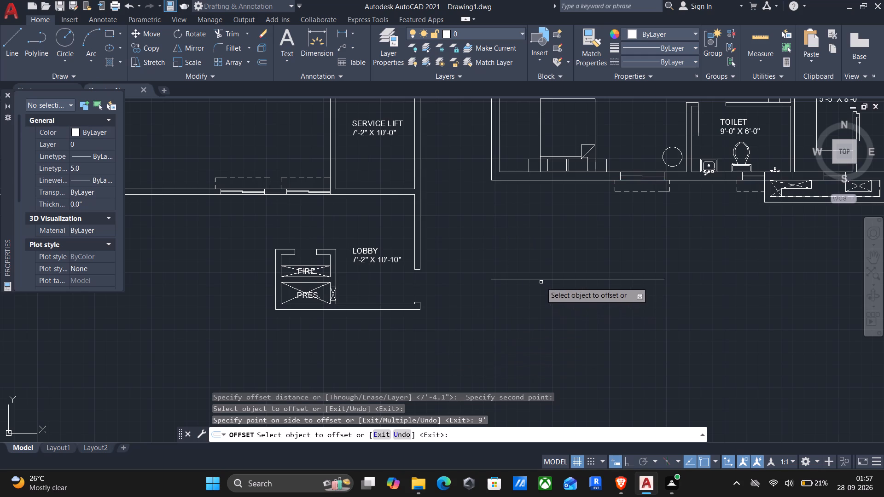
Offset the new line below M-BEDROOM-1 a further 9" outward to form a wall thickness.
click(533, 280)
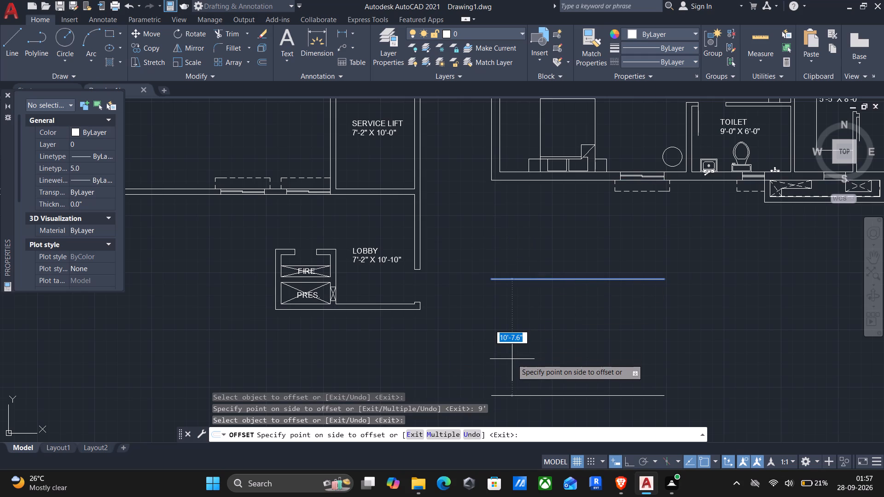
key(9)
key(shift+quotedbl)
key(Return)
middle_drag(497, 359, 528, 305)
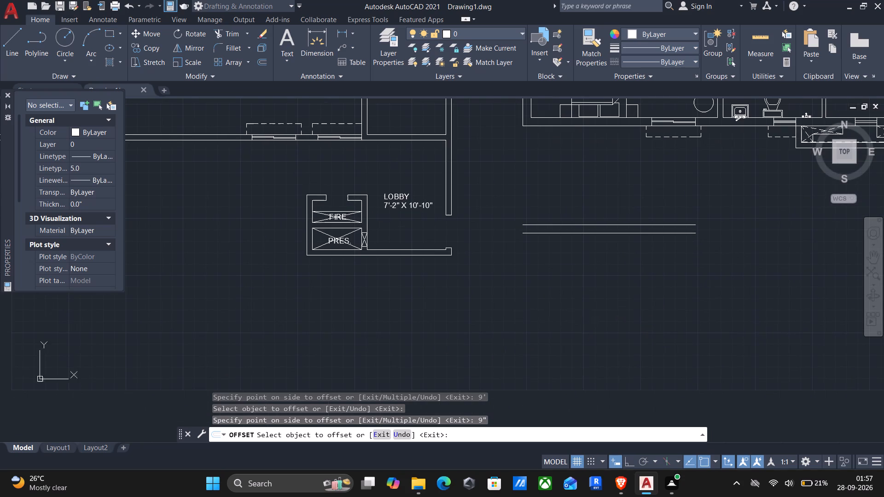
key(Return)
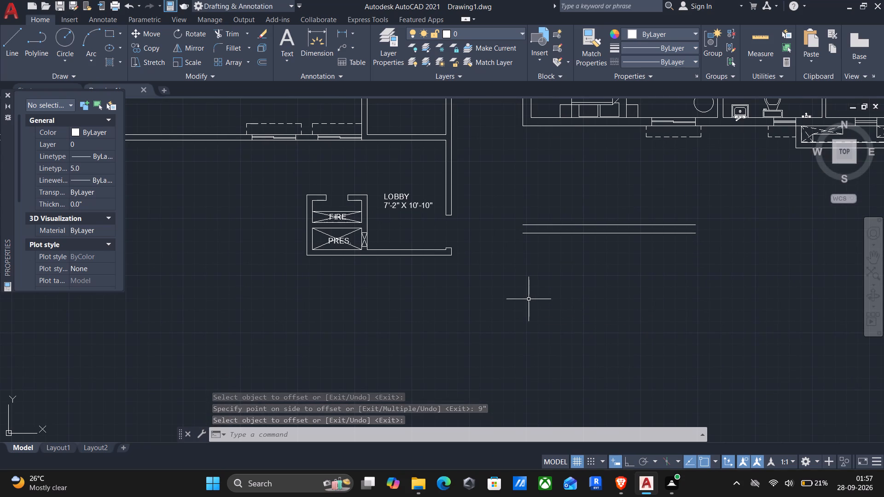
Draw a vertical 9'-9" line from M-BEDROOM-1's outer wall corner to the matching end of the farther offset line.
key(l)
key(Return)
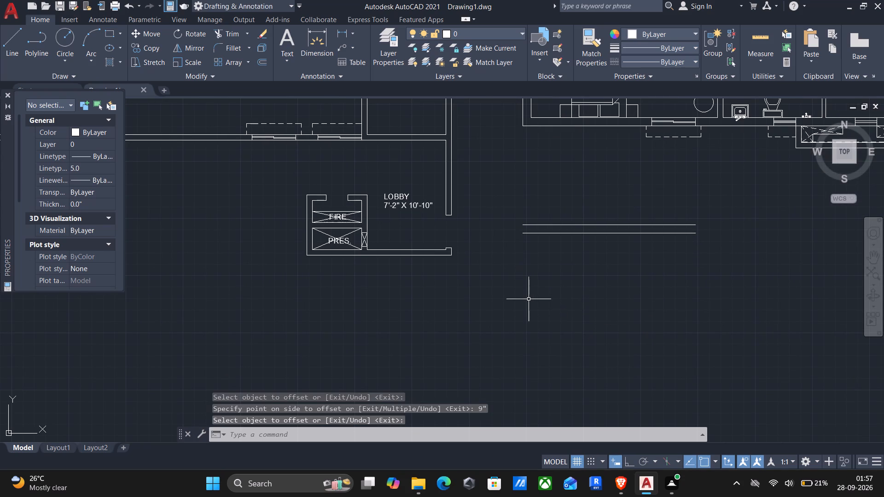
click(523, 129)
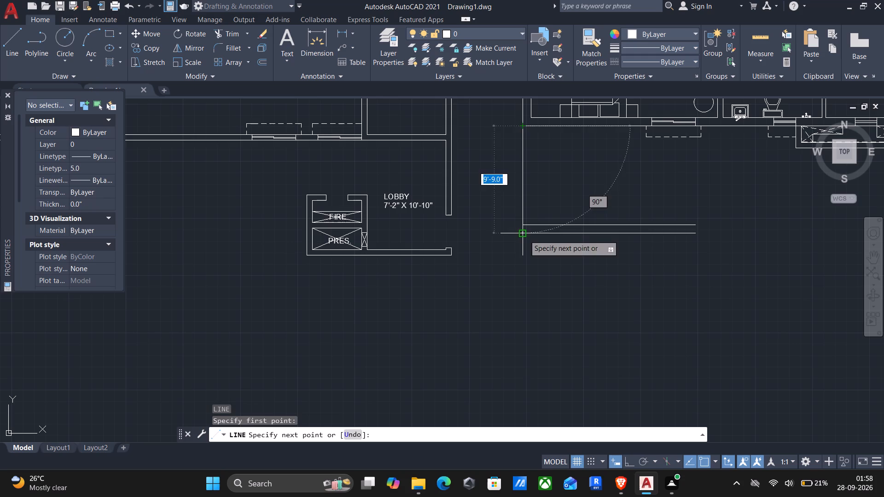
click(524, 235)
key(Return)
Draw a vertical line from M-BEDROOM-1's inner wall corner down to the farther offset line, forming the new wall's inner face.
key(Return)
click(531, 121)
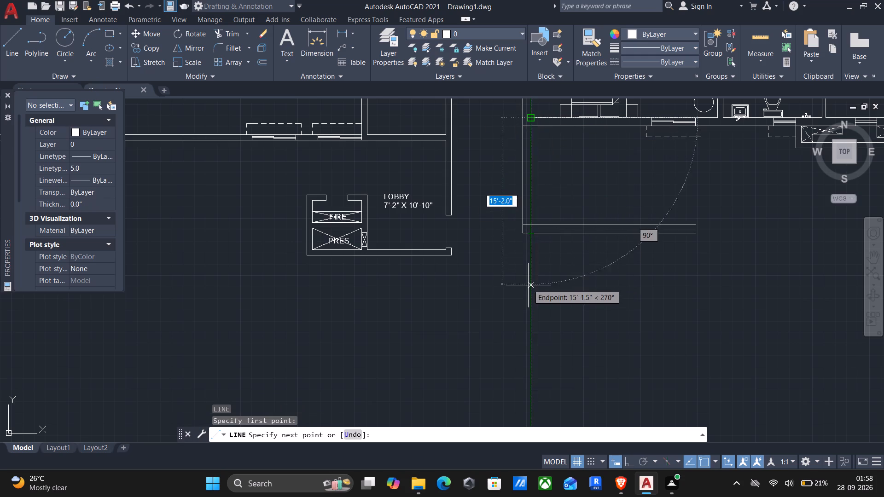
key(F8)
click(530, 233)
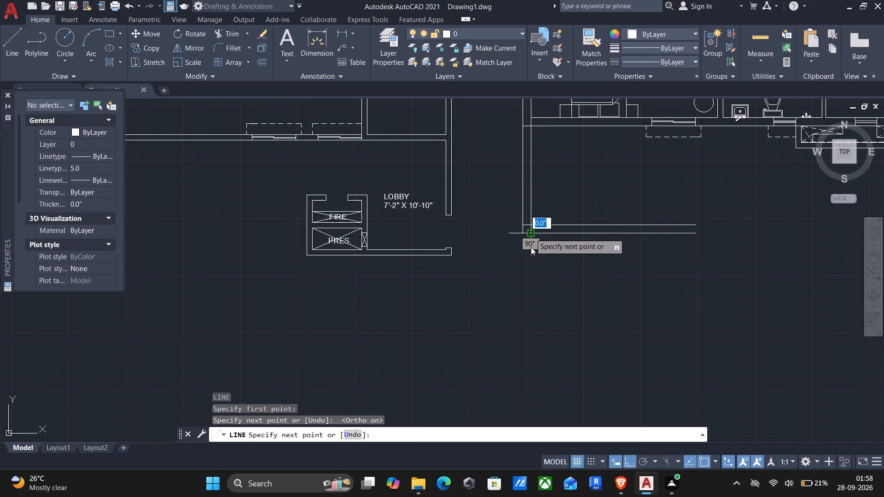
key(Return)
Trim the overlapping wall lines at the new wall's lower corner and at its junction with M-BEDROOM-1's exterior wall.
middle_drag(526, 279, 540, 316)
text(tr)
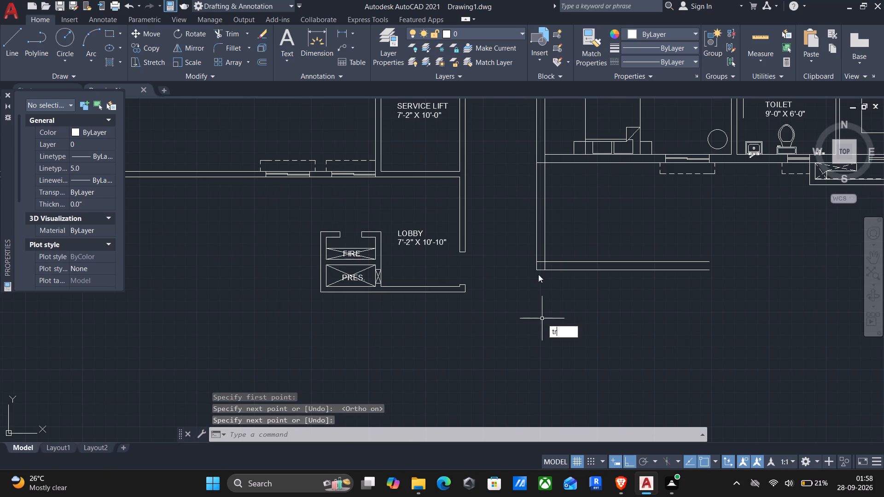
key(Return)
scroll(541, 266, up, 3)
drag(529, 234, 554, 261)
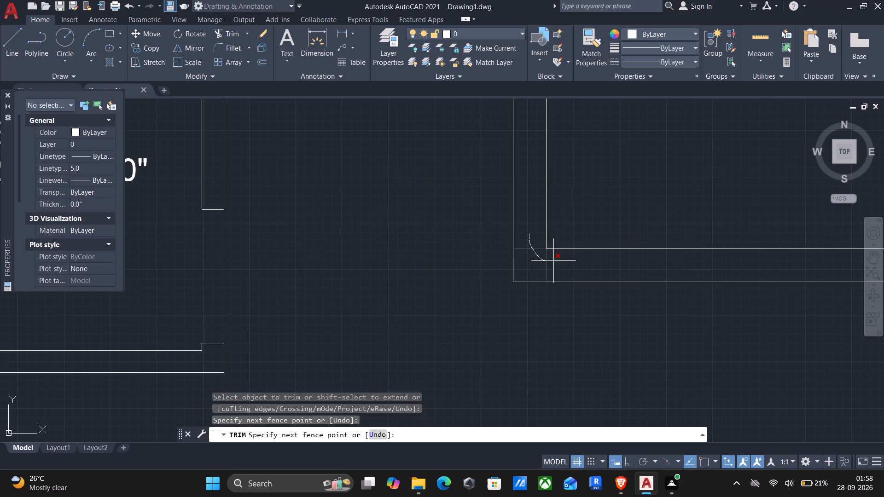
drag(554, 261, 554, 261)
scroll(550, 261, down, 2)
middle_drag(471, 267, 459, 432)
scroll(521, 266, up, 2)
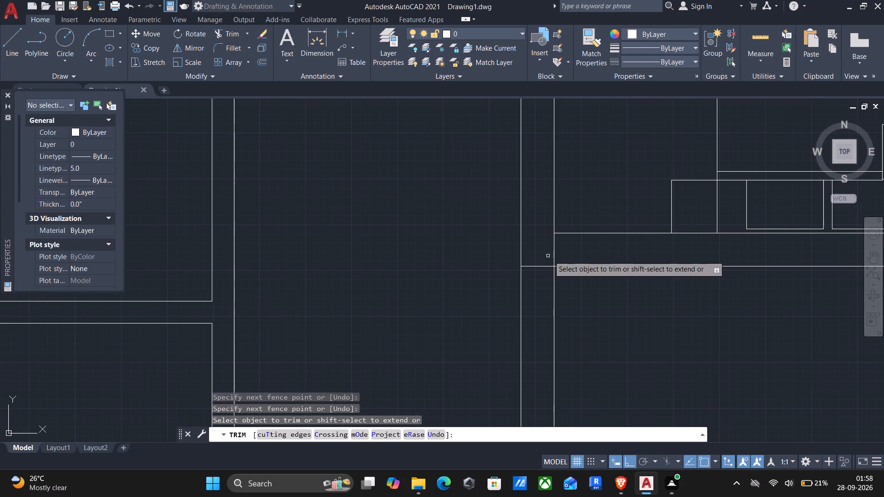
drag(567, 252, 539, 286)
scroll(520, 313, down, 2)
middle_drag(489, 349, 499, 205)
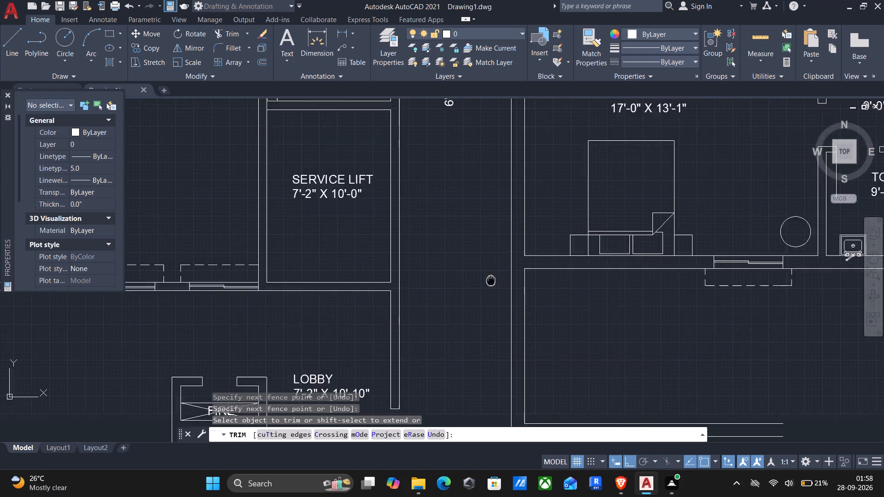
middle_drag(499, 205, 503, 158)
key(Escape)
Draw a short horizontal line across the thickness of the new vertical wall, roughly midway along its run below M-BEDROOM-1.
middle_drag(497, 242, 527, 139)
key(l)
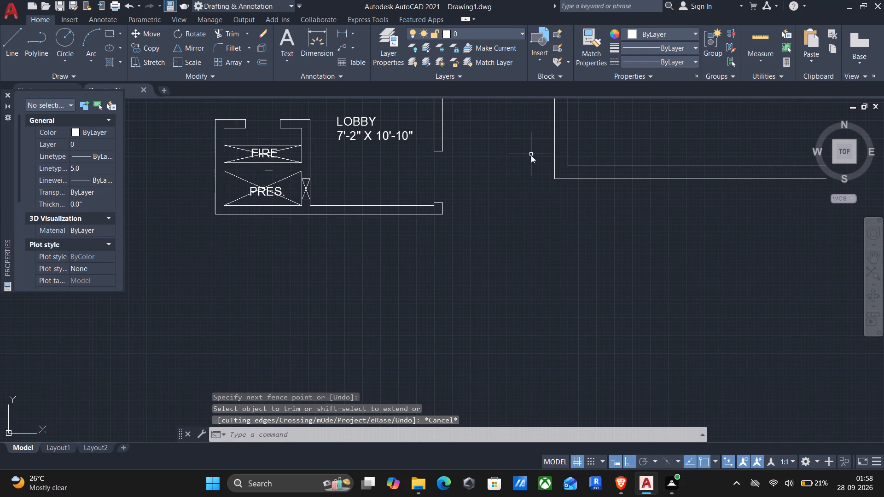
key(Return)
middle_drag(528, 196, 486, 371)
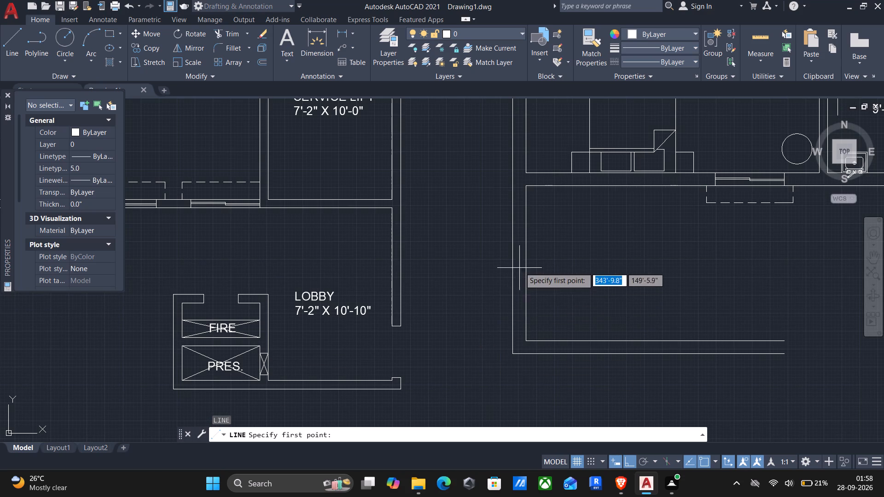
click(526, 265)
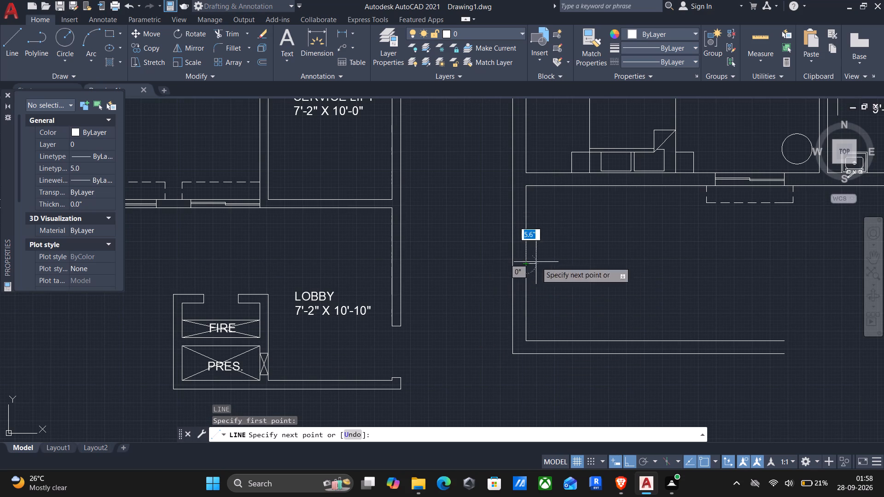
scroll(506, 265, up, 2)
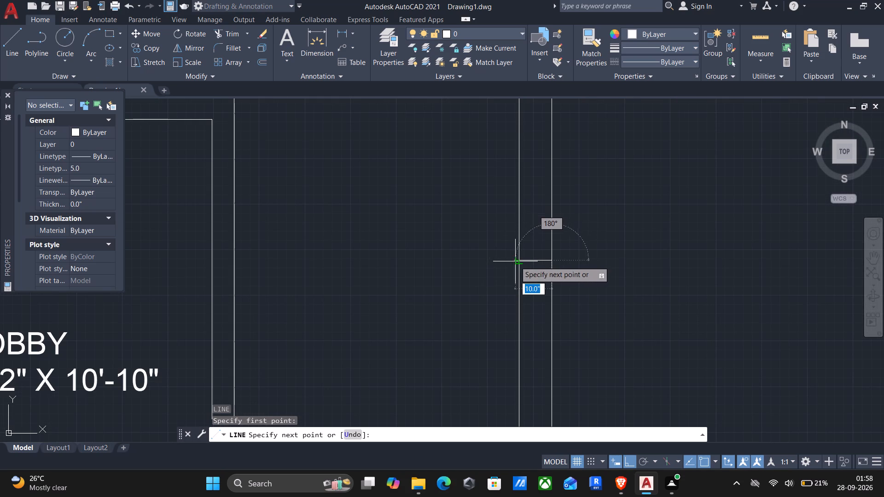
click(516, 261)
key(Return)
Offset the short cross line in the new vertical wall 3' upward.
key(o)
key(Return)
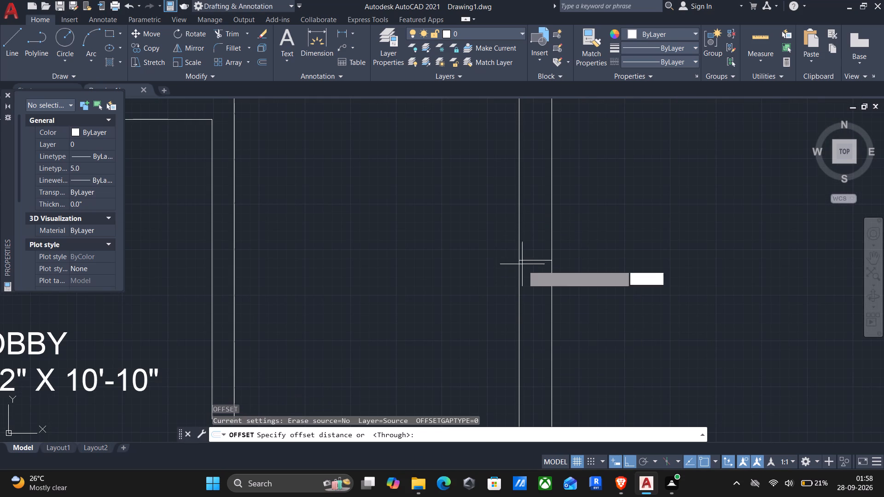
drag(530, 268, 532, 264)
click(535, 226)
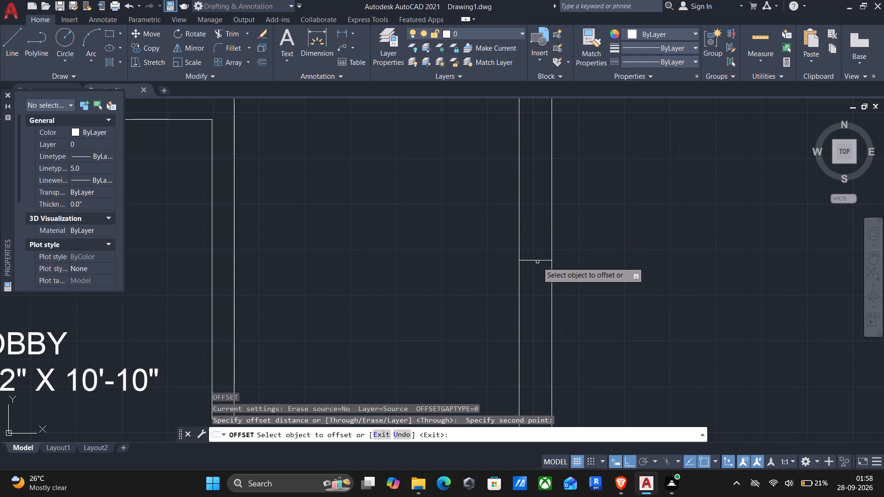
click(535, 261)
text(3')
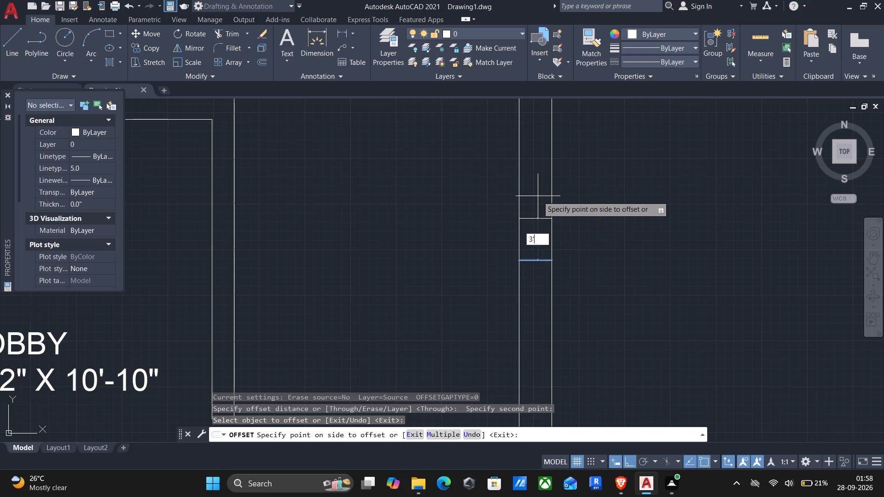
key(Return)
Offset the middle cross line 2'6" downward and 2'6" upward to mark the ends of a window opening.
scroll(534, 216, down, 2)
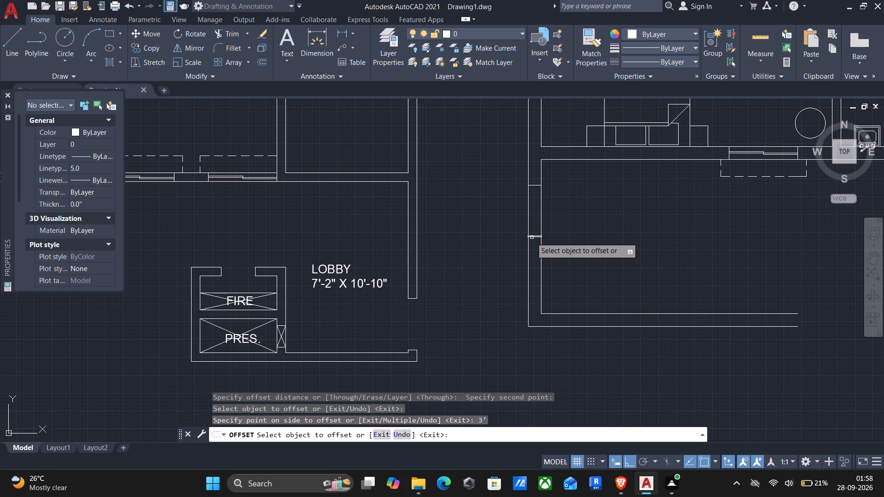
click(531, 236)
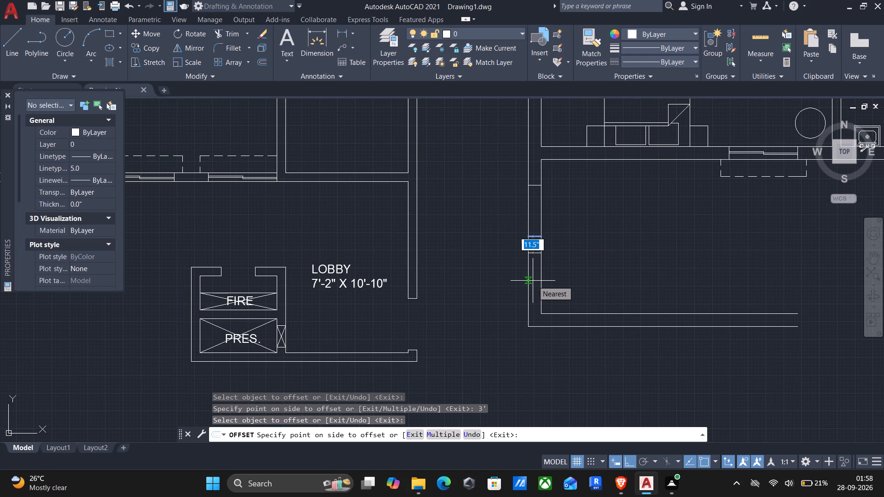
text(2')
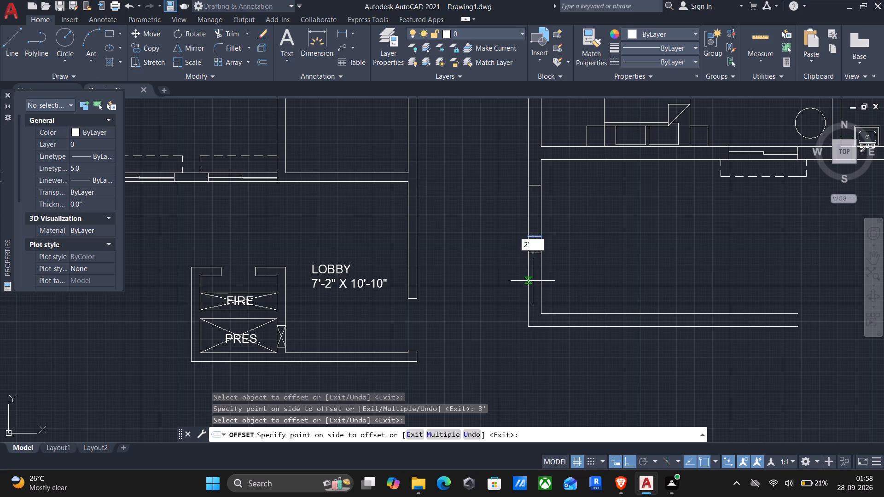
text(6")
key(Return)
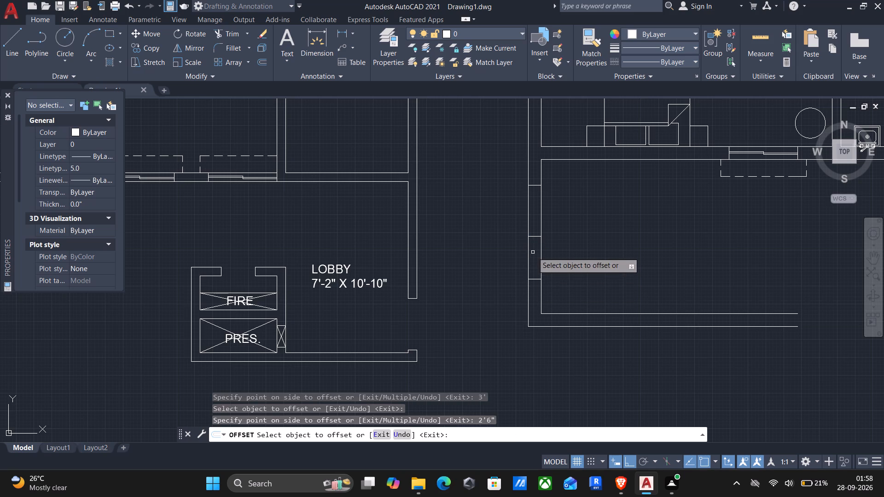
click(534, 237)
text(2')
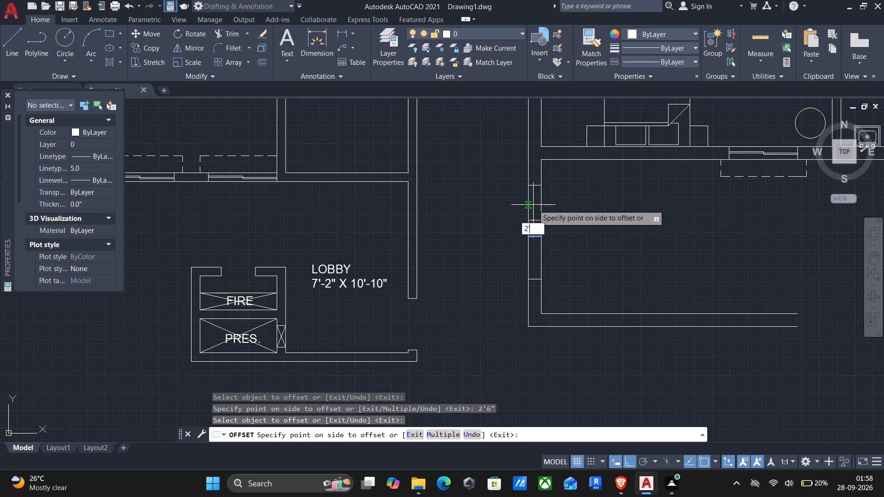
text(6")
key(Return)
key(Return)
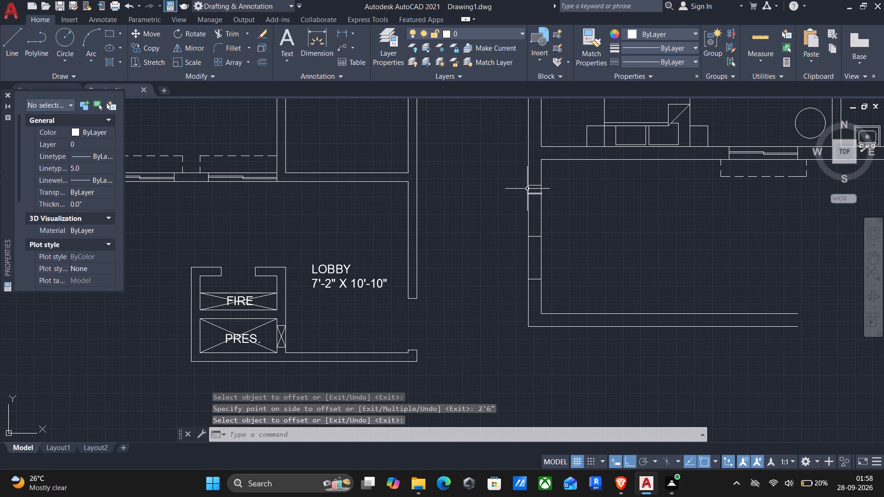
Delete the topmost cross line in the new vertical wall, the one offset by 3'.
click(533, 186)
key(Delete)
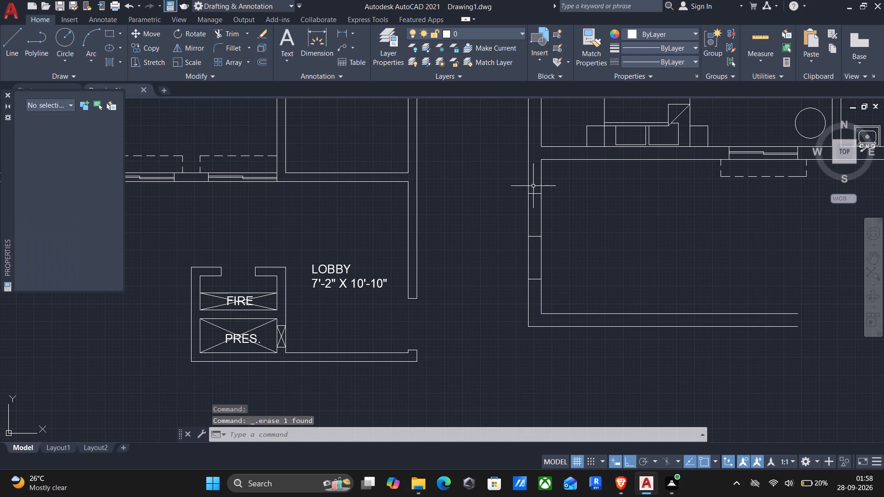
Draw a vertical line along the middle of the wall thickness between the upper and lower ends of the window opening.
key(l)
key(Return)
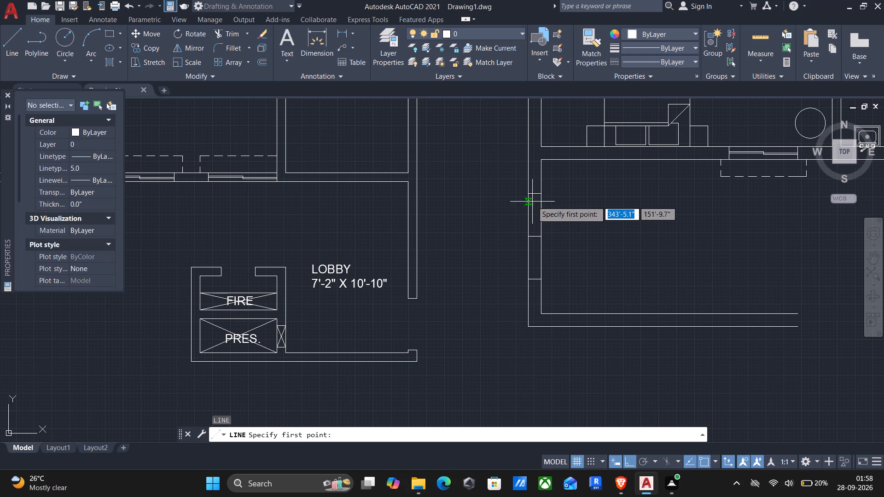
click(534, 195)
scroll(534, 227, up, 2)
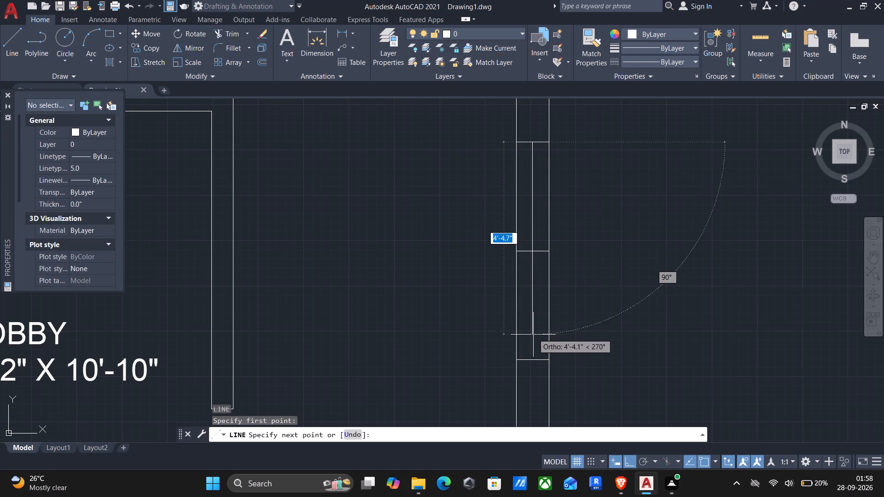
click(532, 358)
key(Return)
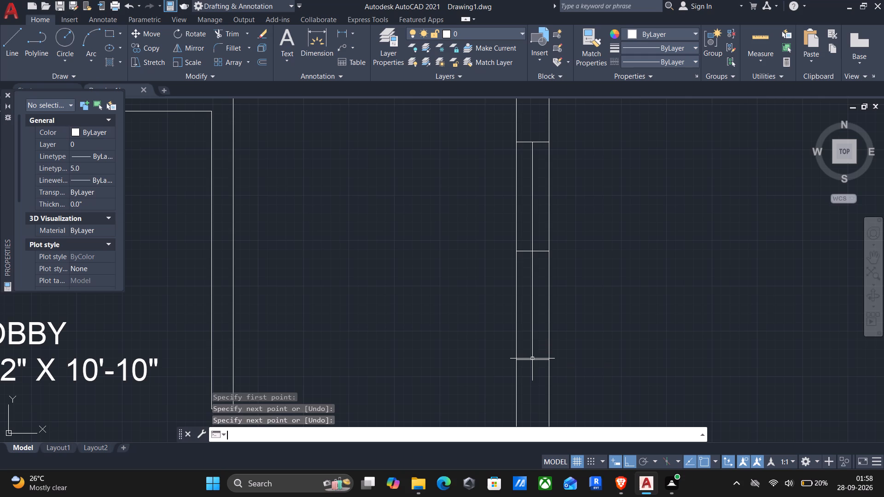
Offset the window's vertical centre line 1" to each side.
key(o)
key(Return)
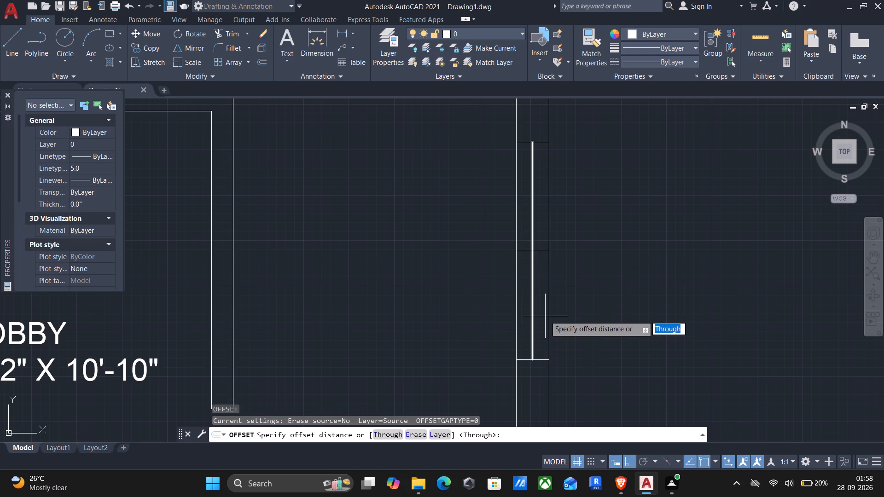
click(545, 316)
drag(455, 323, 470, 319)
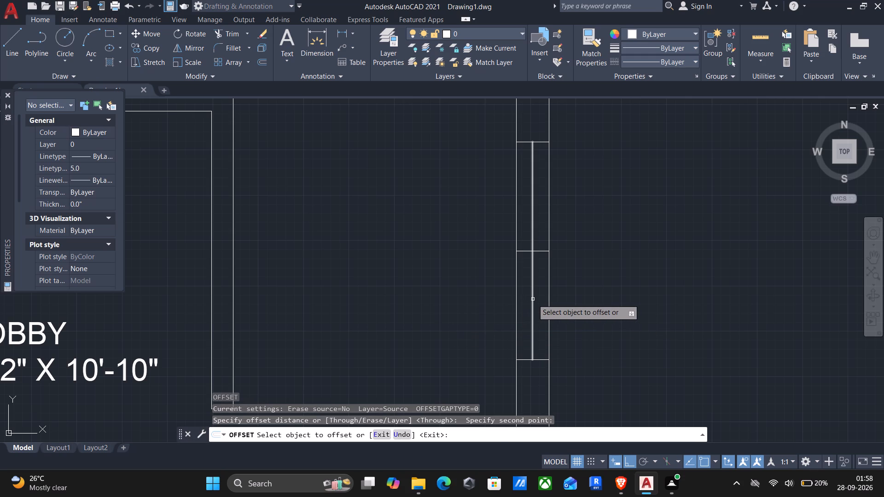
click(532, 300)
key(1)
key(shift+quotedbl)
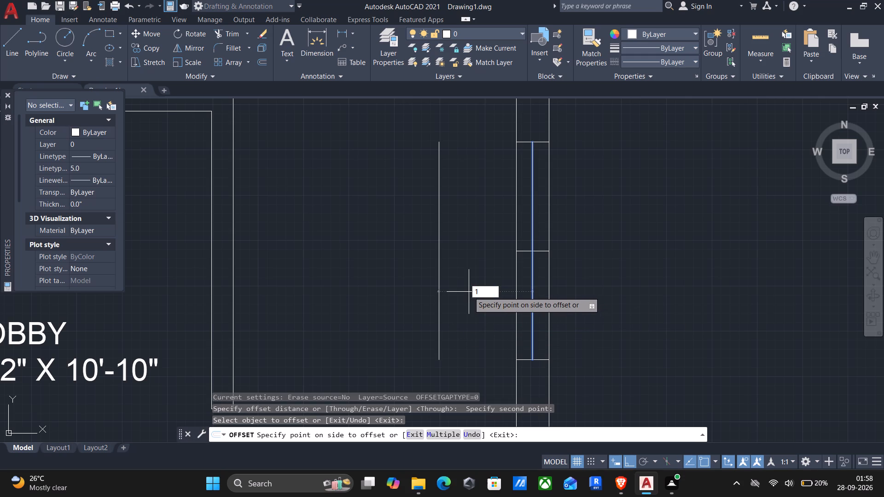
key(Return)
click(532, 307)
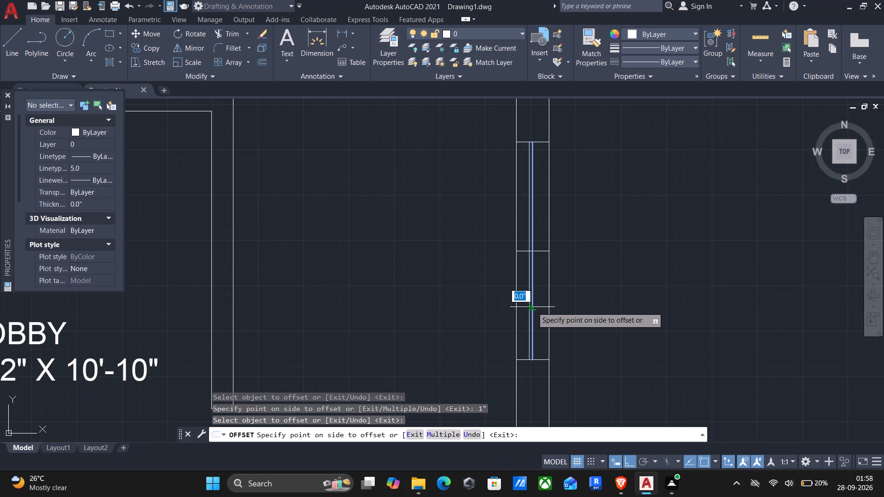
key(1)
key(shift+quotedbl)
key(Return)
middle_drag(582, 340, 586, 326)
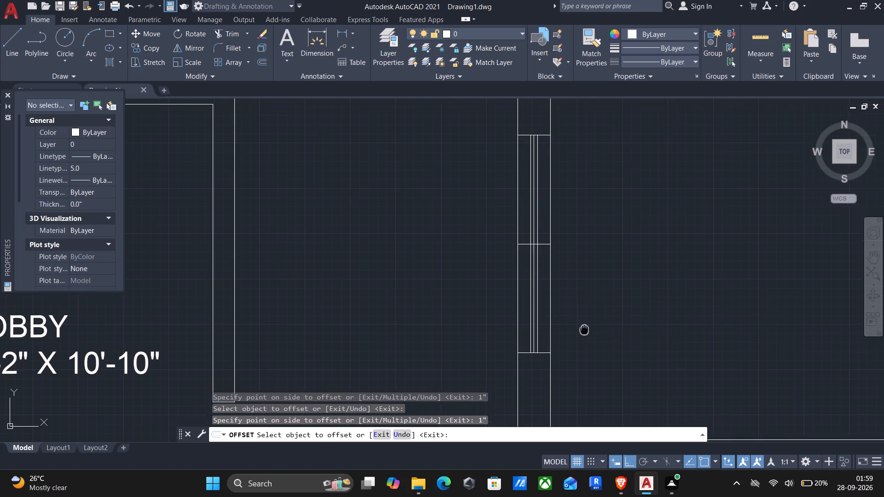
middle_drag(586, 326, 599, 306)
key(Return)
Trim the window to two staggered sliding panels, removing the right line's lower half, the left line's upper half and the middle divider's outer ends.
key(t)
key(r)
key(Return)
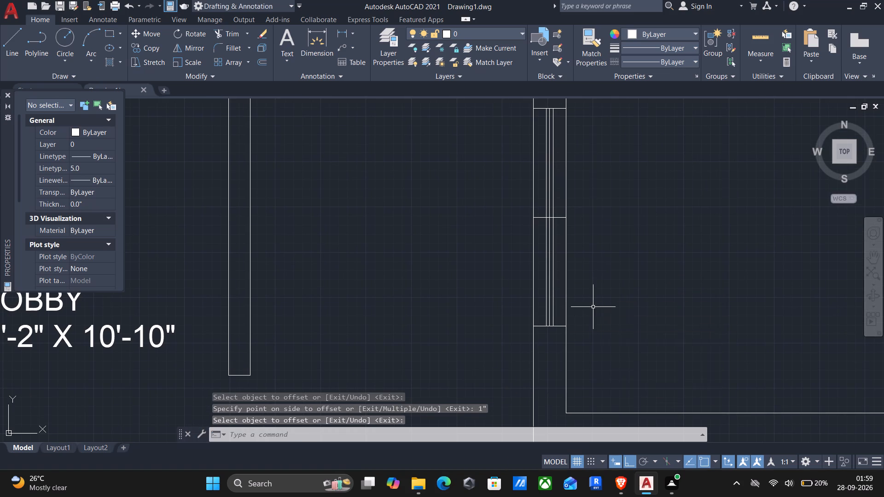
scroll(556, 308, up, 1)
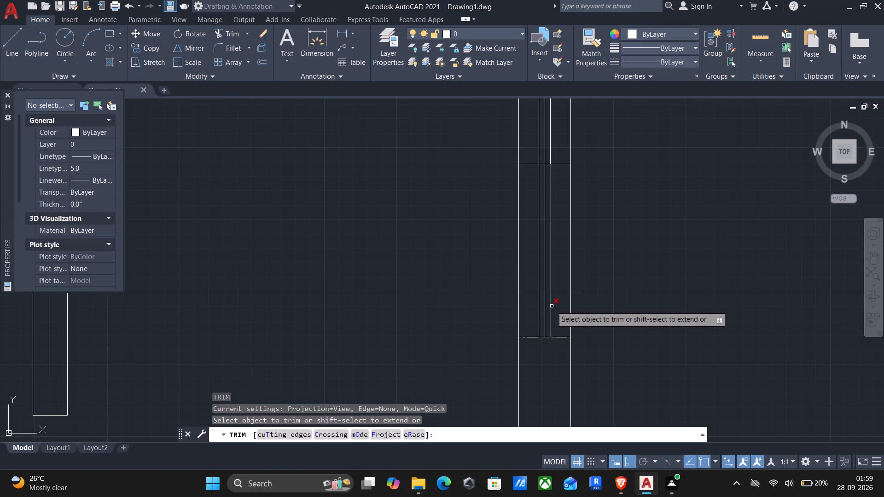
click(552, 306)
middle_drag(557, 288, 547, 374)
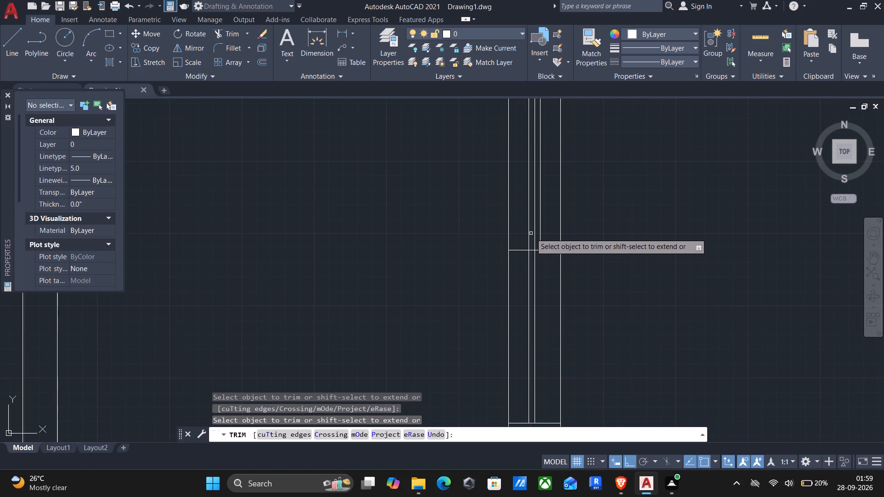
click(528, 237)
drag(522, 244, 520, 263)
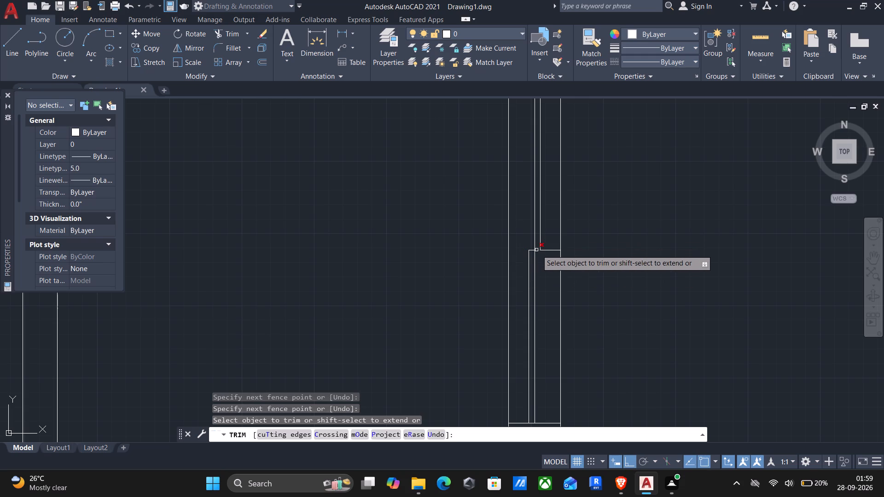
drag(547, 244, 548, 268)
scroll(547, 273, down, 2)
middle_drag(471, 311, 489, 246)
scroll(490, 244, down, 2)
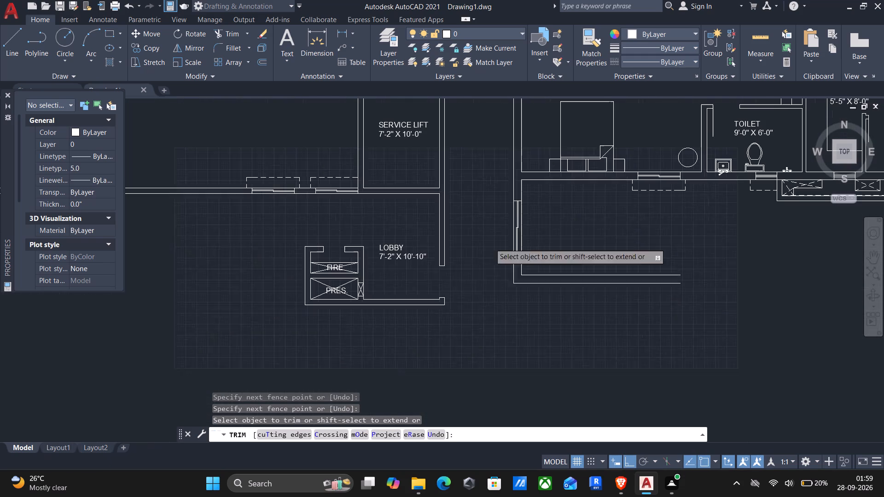
key(Return)
With the HIDDEN linetype, draw an outline on the sliding window's room side, 1' deep and reaching 6" past each end of the opening.
middle_drag(462, 329, 507, 267)
scroll(507, 267, down, 1)
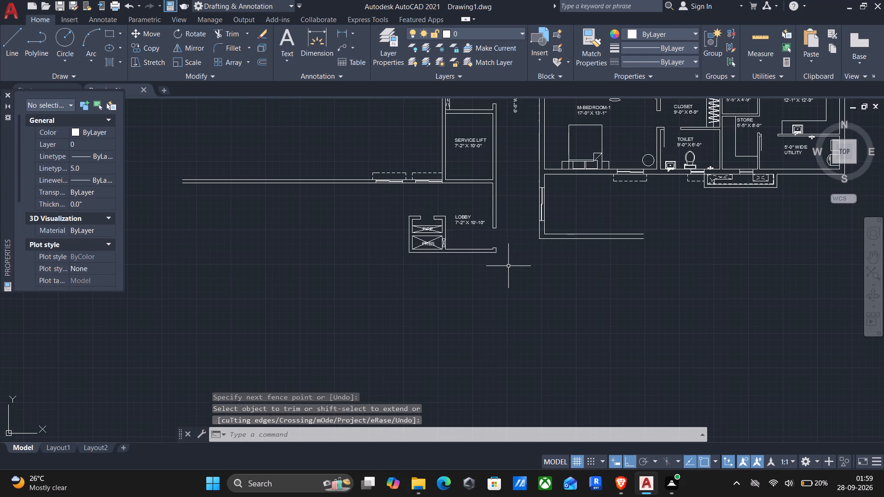
click(658, 64)
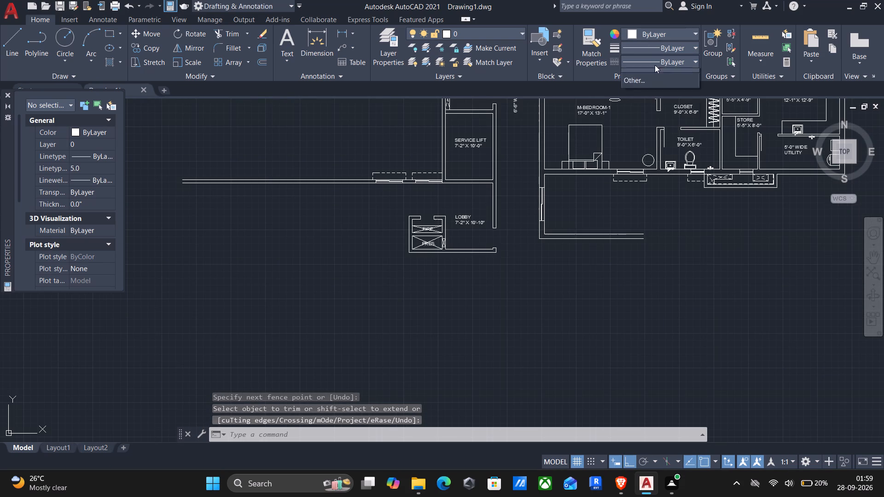
click(655, 117)
key(l)
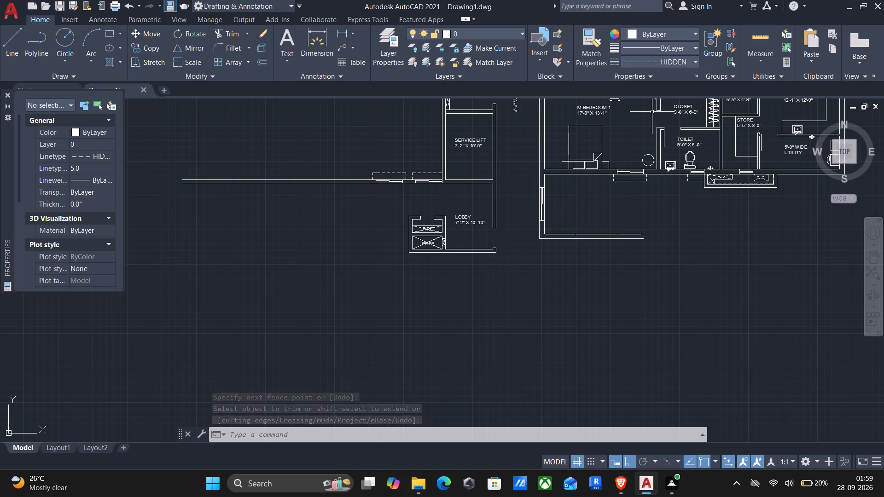
key(Return)
middle_drag(617, 200, 612, 228)
scroll(547, 214, up, 3)
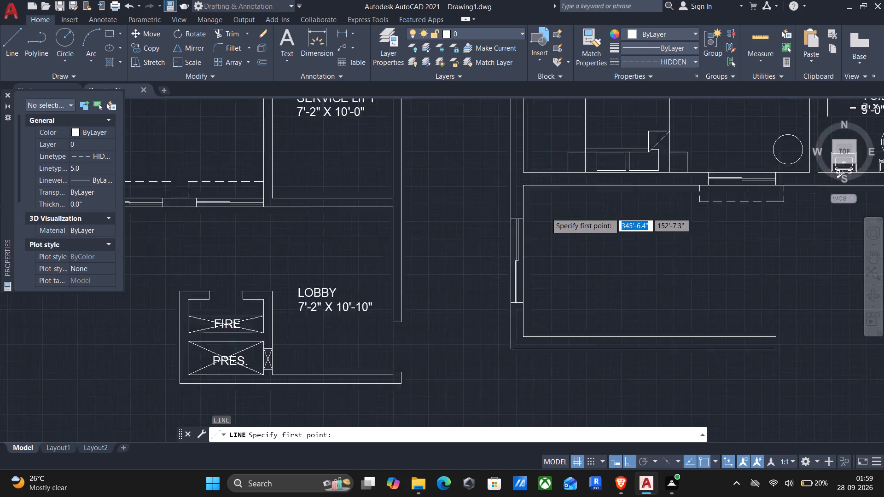
click(510, 224)
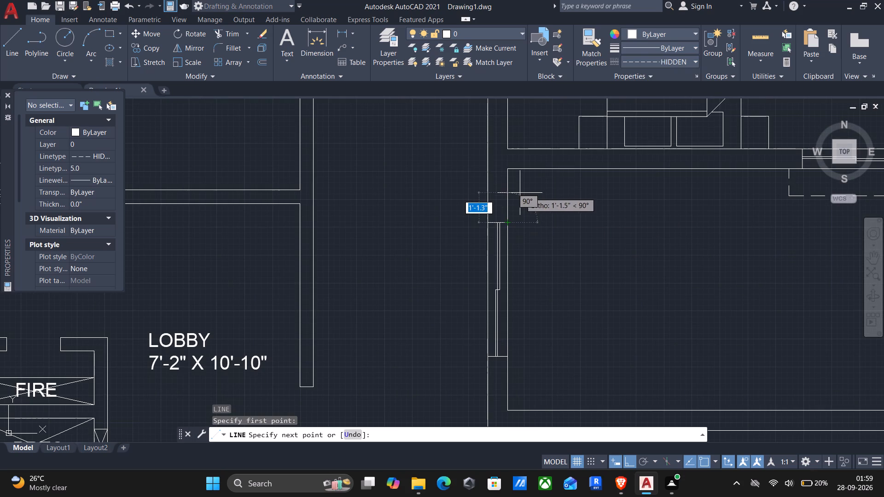
key(6)
key(shift+quotedbl)
key(Return)
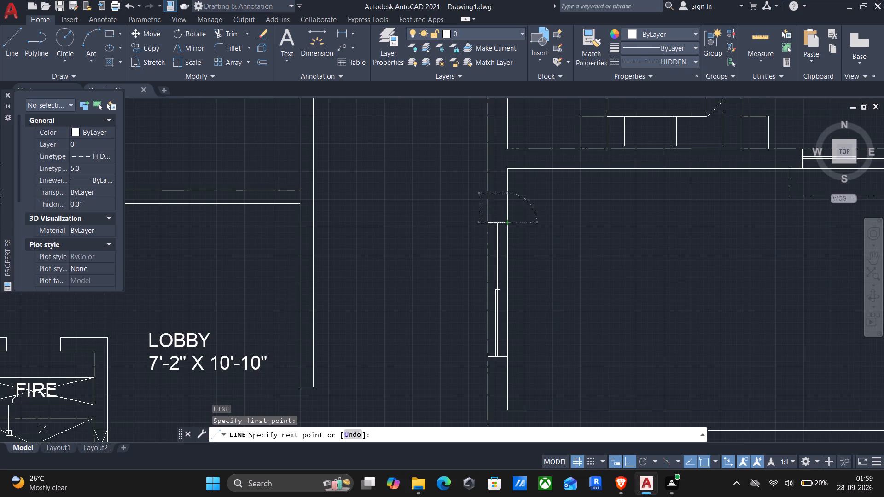
text(1')
key(Return)
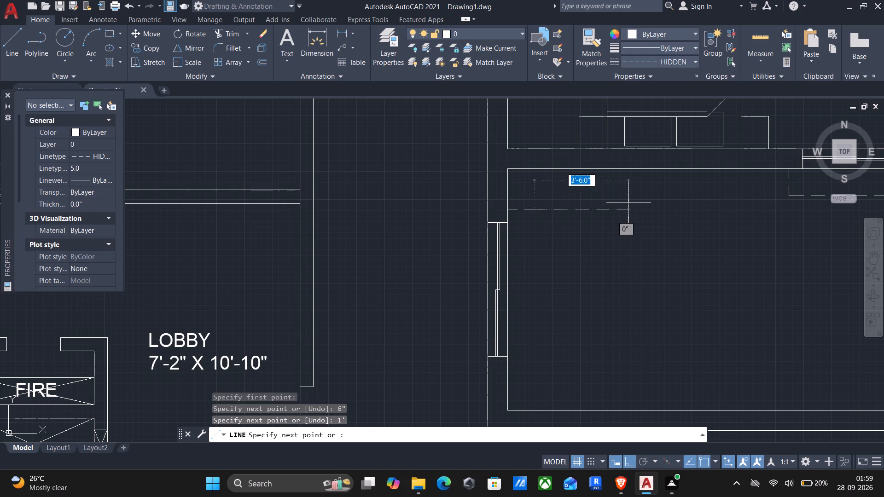
middle_drag(575, 290, 583, 213)
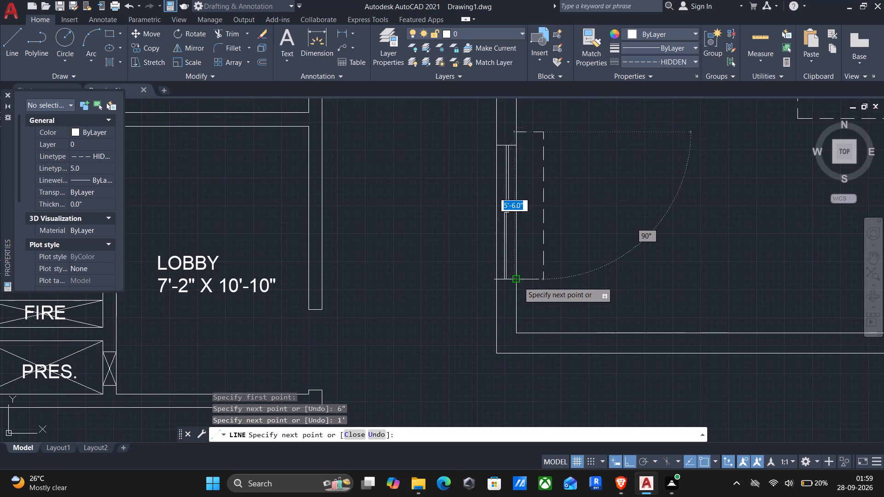
click(543, 280)
text(6")
key(Return)
scroll(518, 291, up, 2)
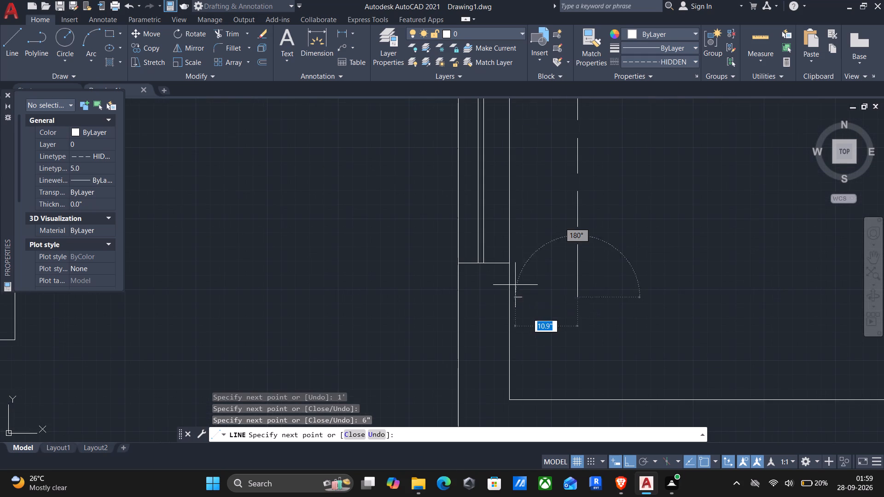
click(509, 297)
key(Return)
scroll(531, 304, down, 2)
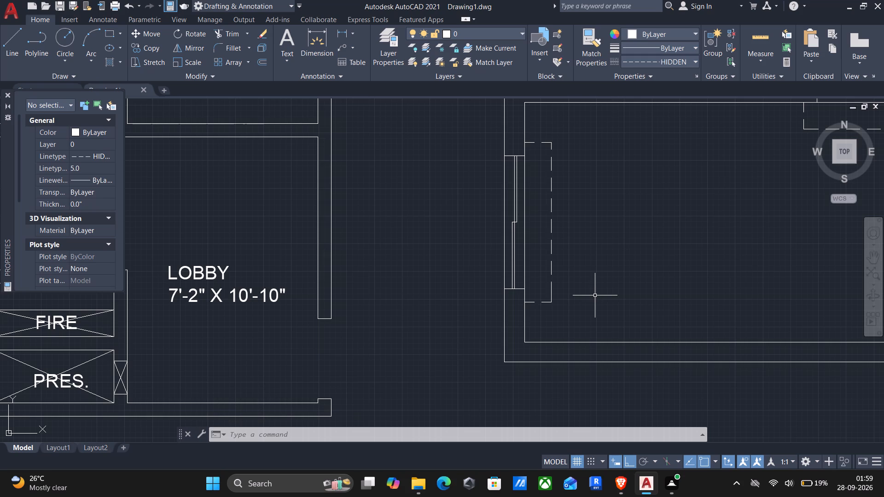
Look over the plan around the corridor, lobby, service lift and both apartments.
scroll(437, 269, down, 3)
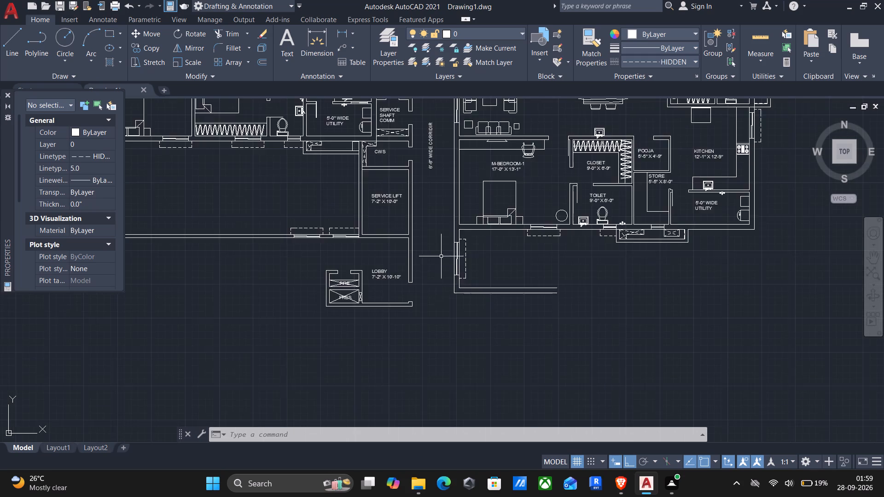
middle_drag(436, 263, 426, 404)
middle_drag(383, 282, 389, 360)
middle_drag(389, 360, 383, 333)
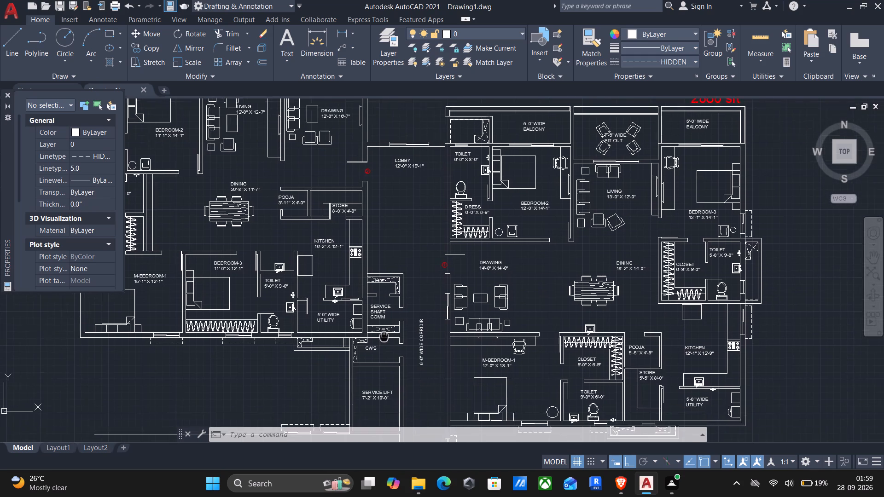
middle_drag(383, 333, 381, 324)
middle_drag(441, 379, 388, 294)
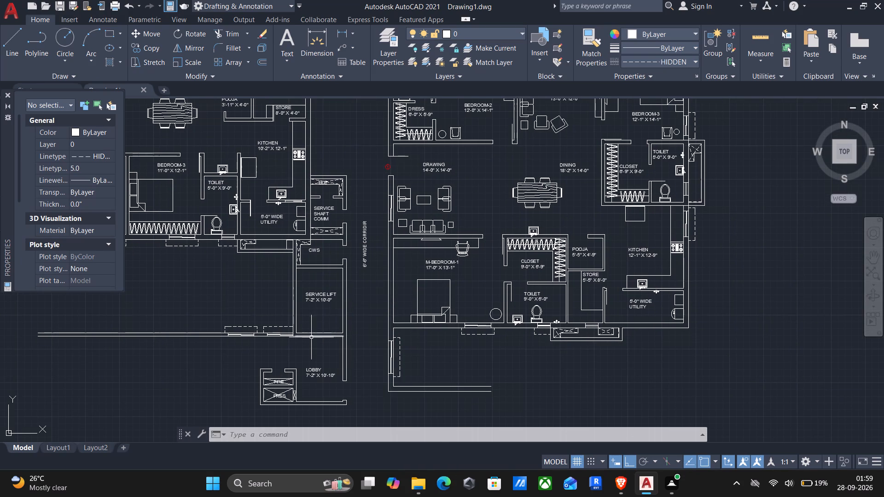
middle_drag(311, 338, 374, 356)
middle_drag(406, 175, 406, 175)
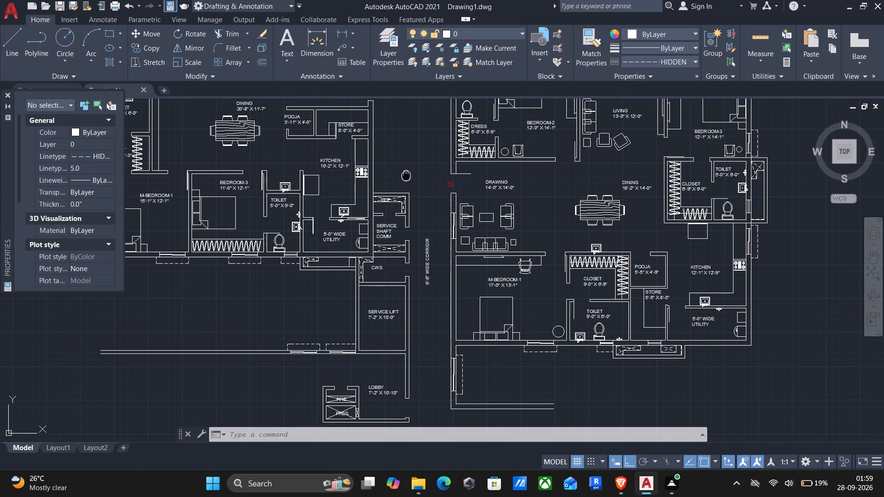
middle_drag(406, 175, 408, 185)
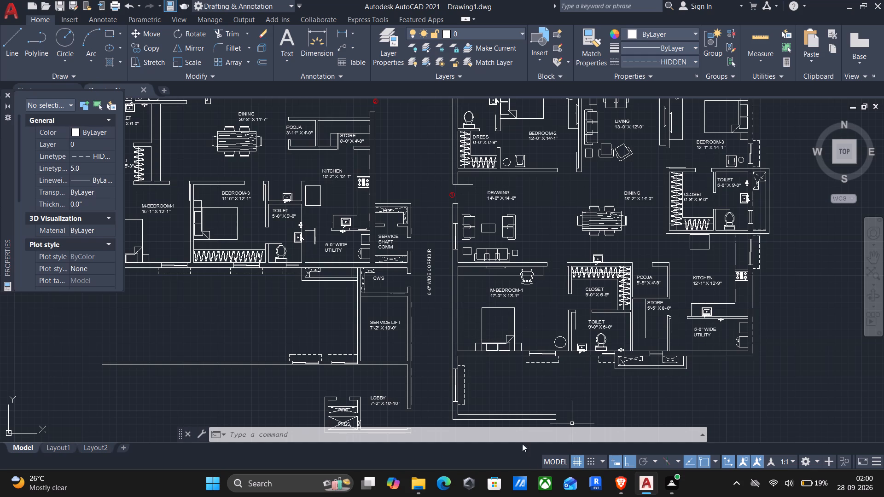
Delete the dashed outline projecting into the room, keeping the 6" segment on the wall face at the window's upper end.
scroll(509, 412, up, 1)
middle_drag(505, 414, 497, 381)
scroll(454, 351, up, 1)
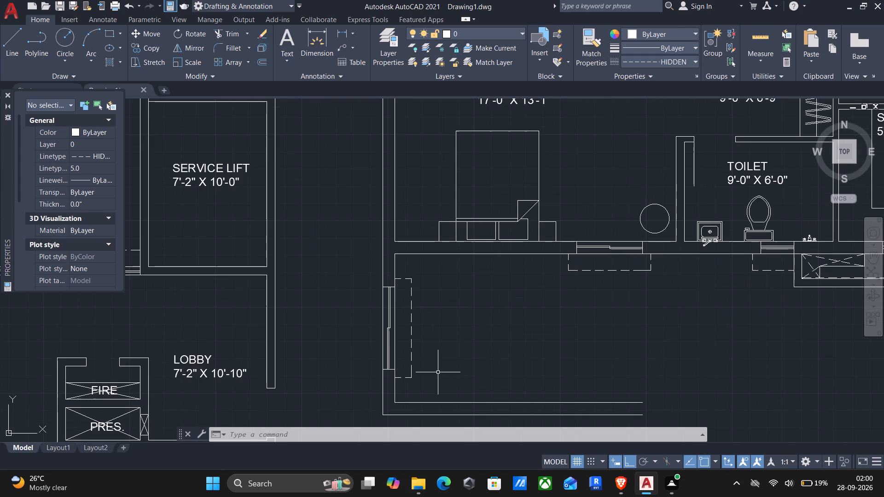
click(441, 384)
scroll(410, 304, up, 1)
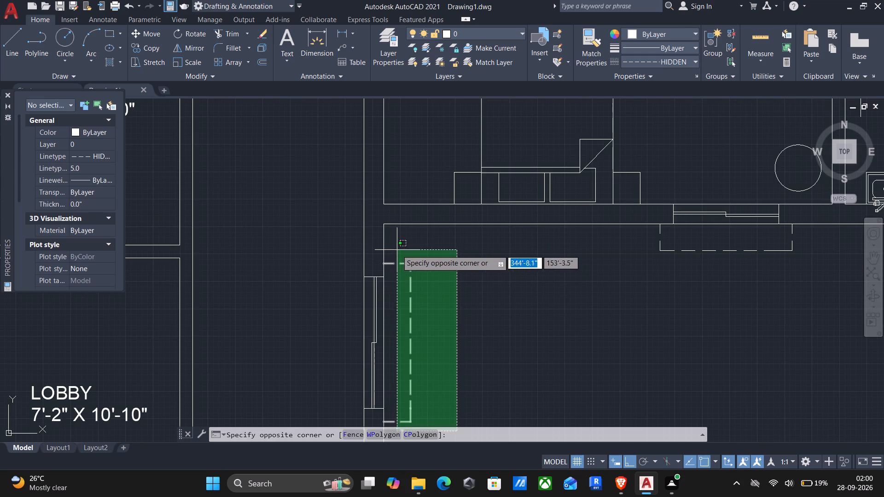
click(397, 250)
key(Delete)
Offset the 6" wall-face segment at the window's upper end 2' into the room, and that copy a further 9".
middle_drag(446, 300, 473, 276)
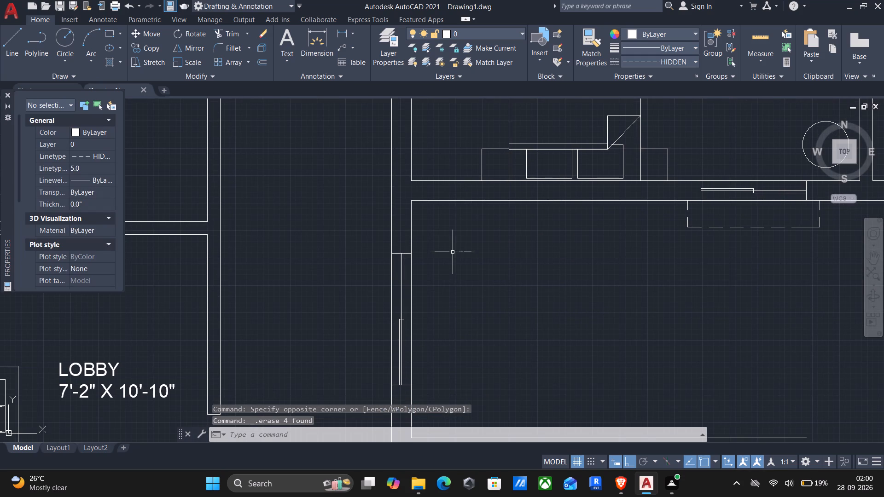
key(o)
key(Return)
drag(411, 239, 417, 234)
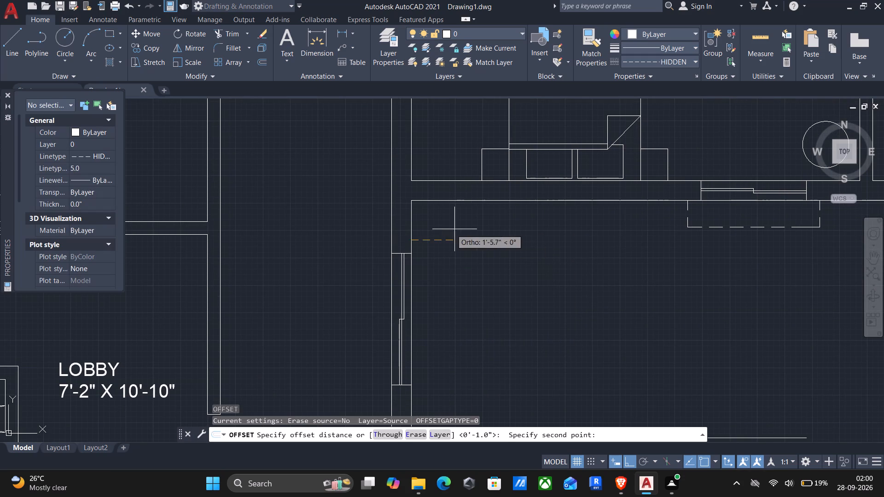
click(459, 230)
click(412, 242)
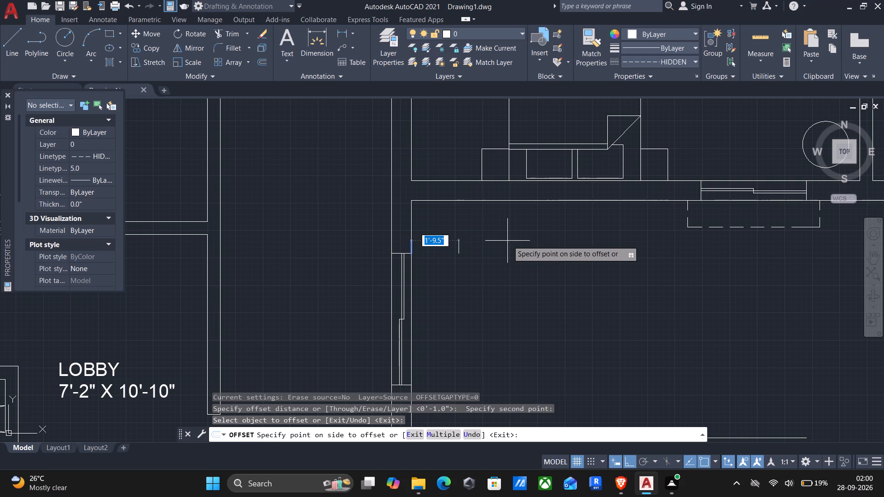
key(2)
key(apostrophe)
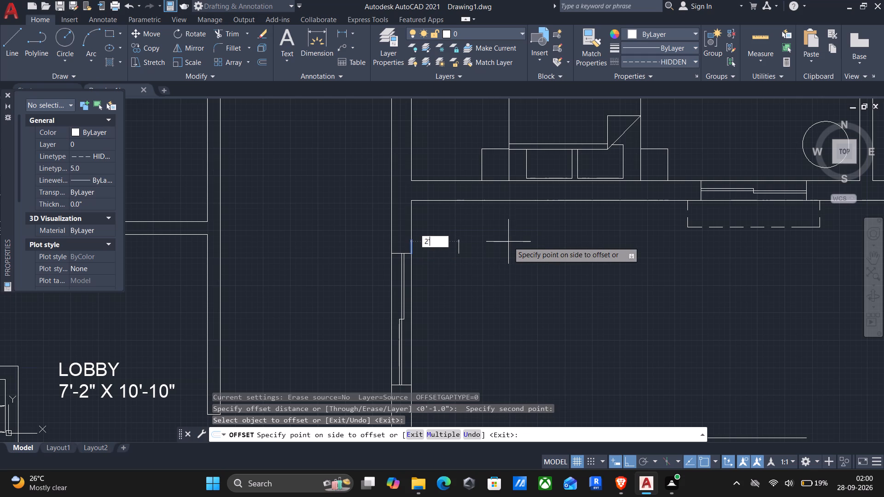
key(Return)
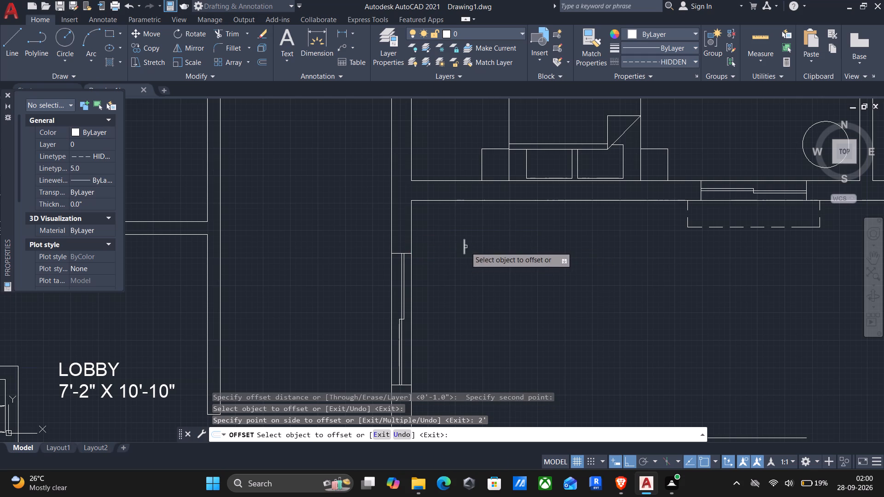
click(465, 247)
key(9)
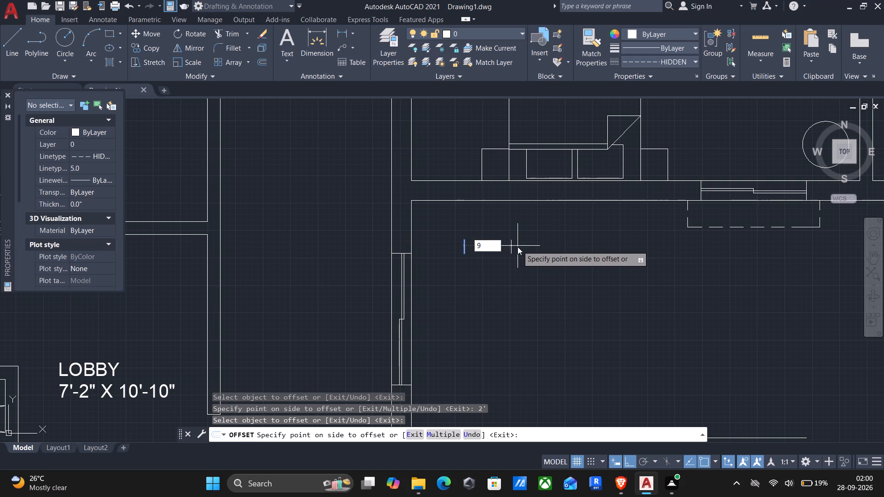
key(shift+quotedbl)
key(Return)
key(Return)
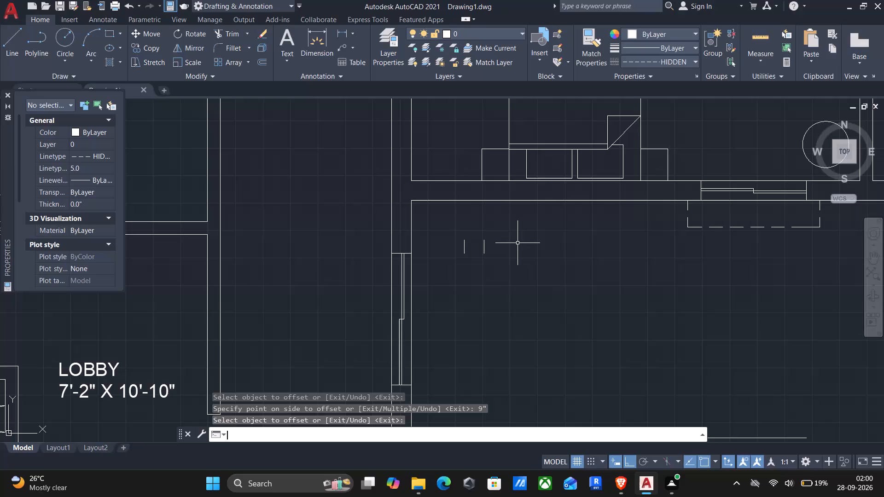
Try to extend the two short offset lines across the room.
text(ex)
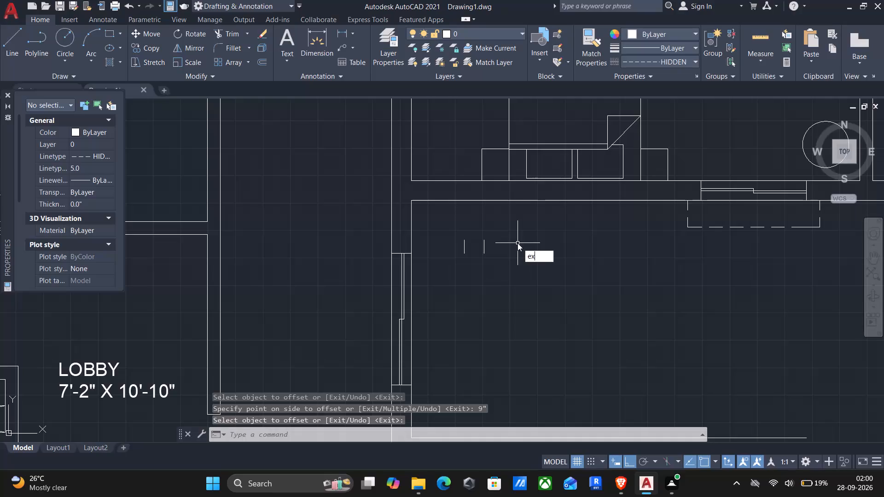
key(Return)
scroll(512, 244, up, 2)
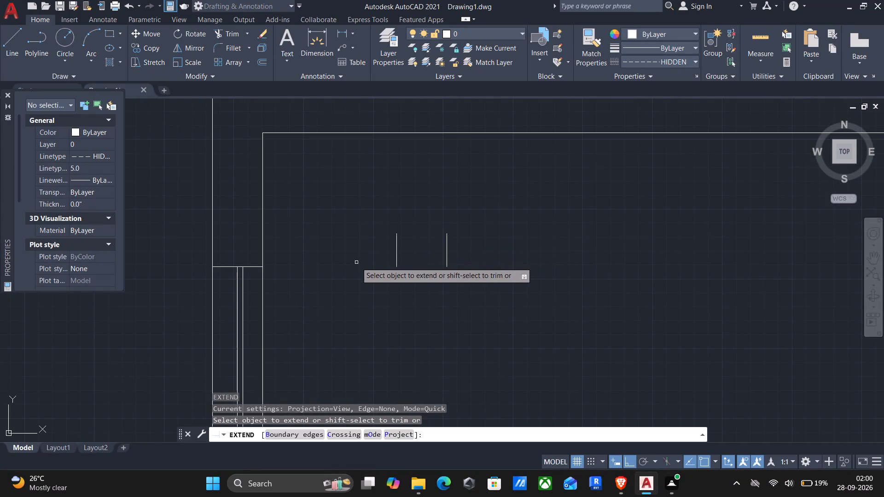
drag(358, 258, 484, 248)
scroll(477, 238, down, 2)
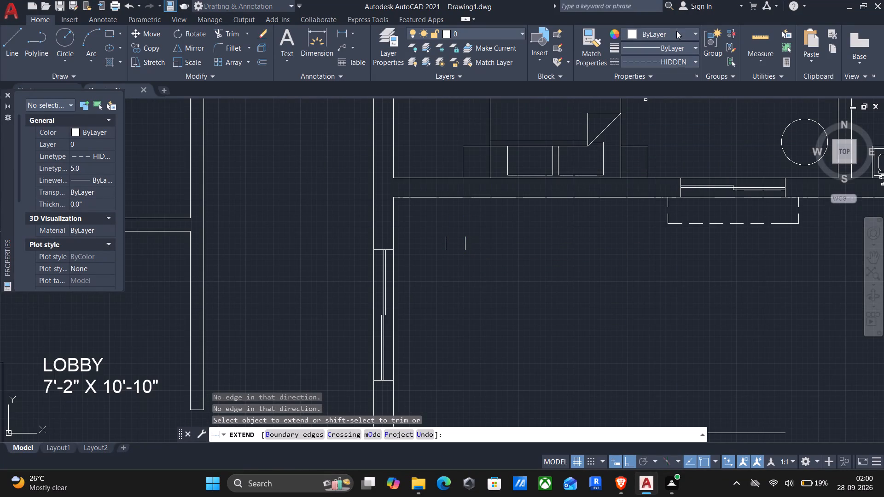
Set the current linetype back to ByLayer.
click(666, 63)
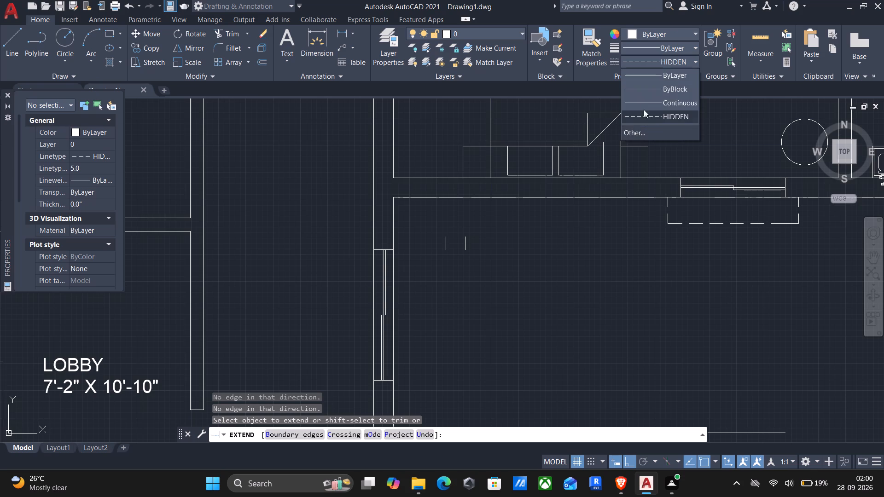
click(646, 79)
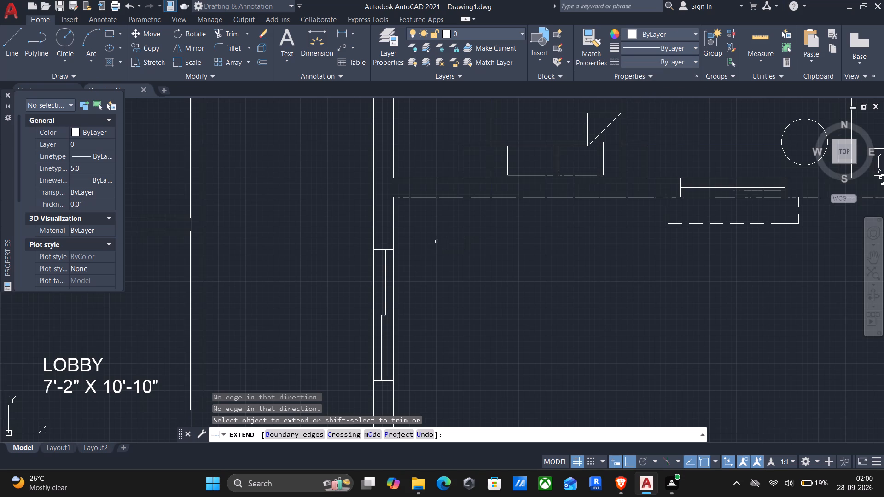
Extend both offset dashed lines to the room's upper and lower inner wall lines.
drag(438, 235, 440, 240)
drag(440, 243, 489, 230)
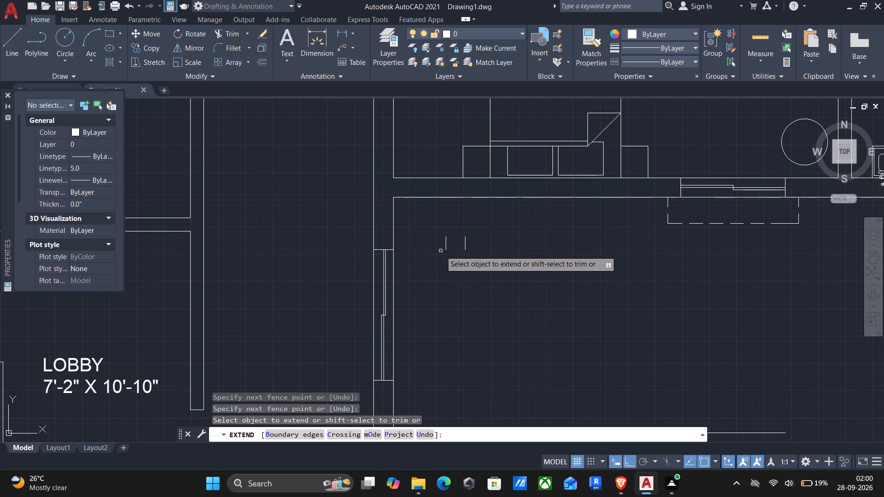
drag(435, 246, 483, 243)
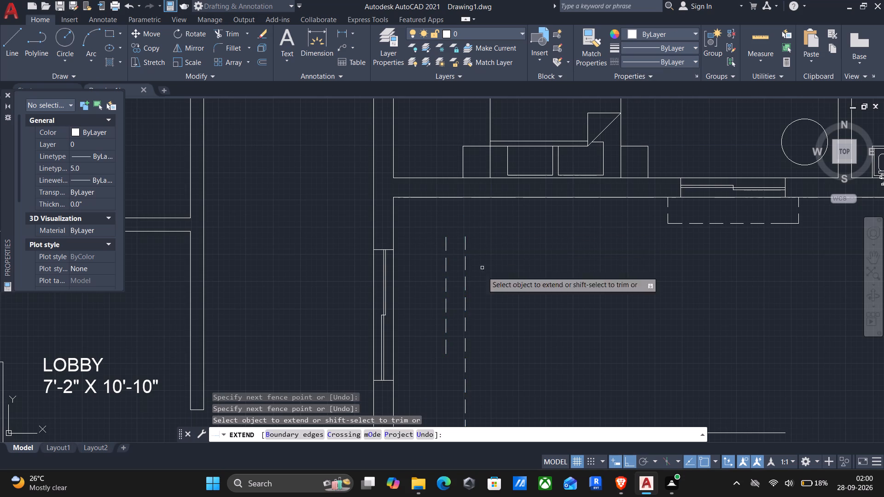
middle_drag(490, 306, 518, 204)
scroll(522, 194, down, 1)
drag(526, 198, 489, 201)
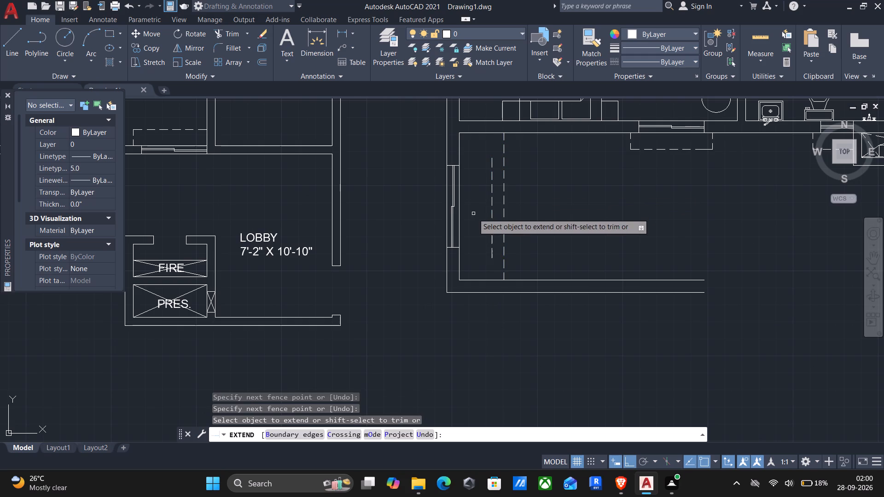
drag(475, 212, 489, 197)
click(491, 190)
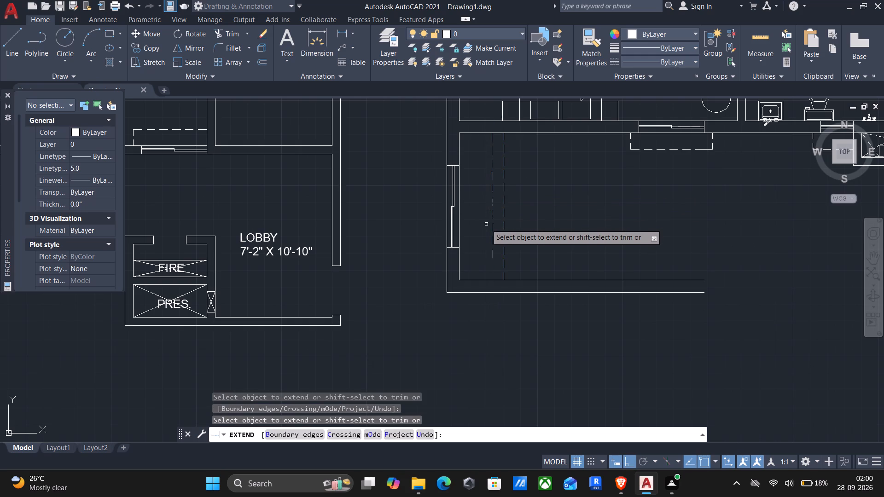
click(490, 231)
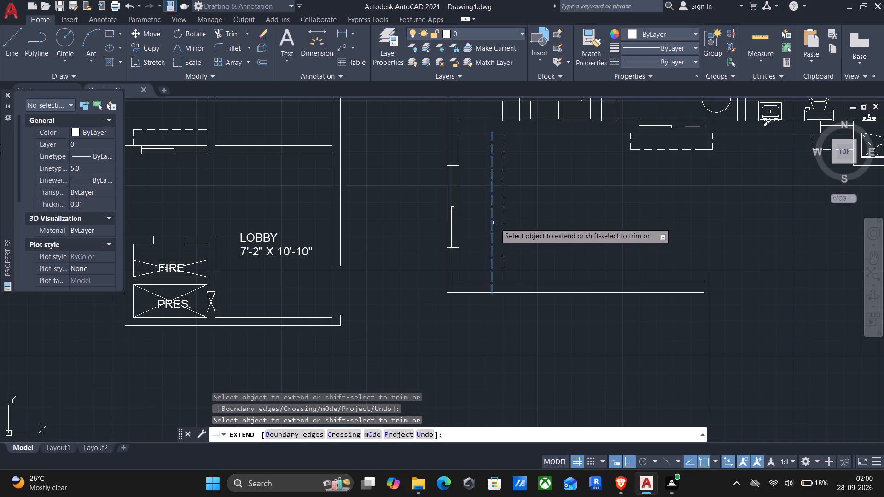
key(Escape)
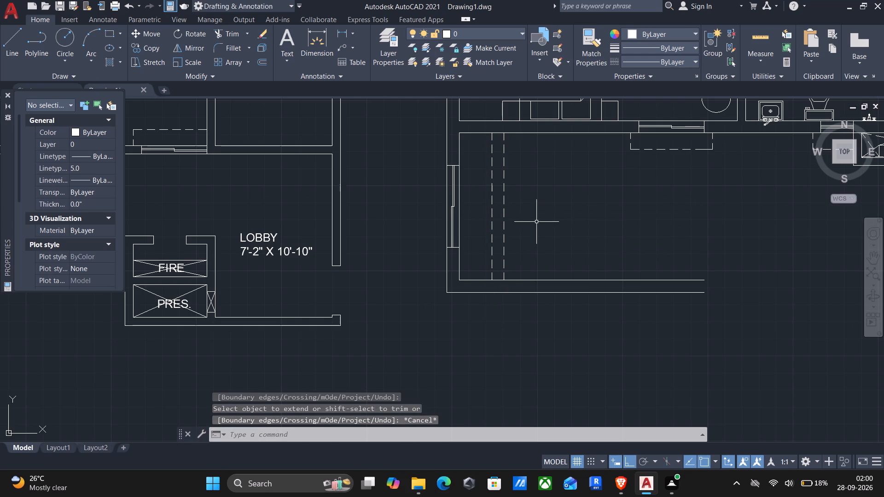
Match the two dashed lines across the room beside the window to the lower inner wall line's properties.
text(ma)
text(tc)
key(Return)
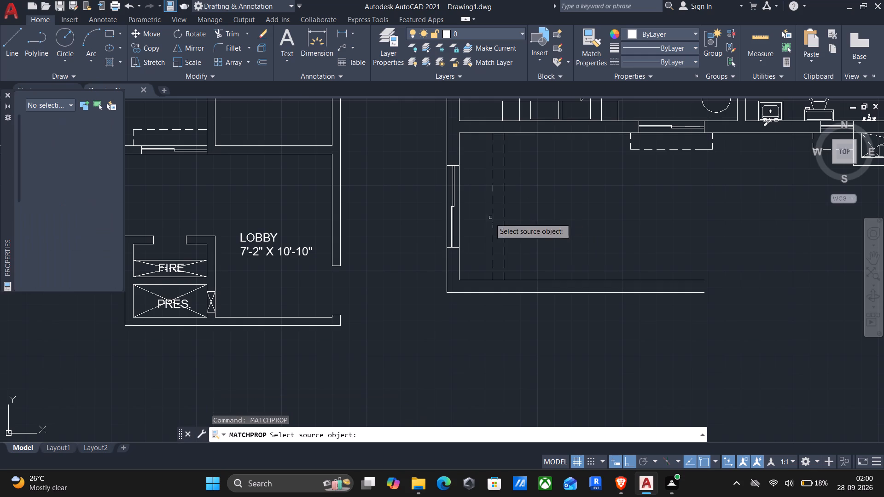
click(576, 280)
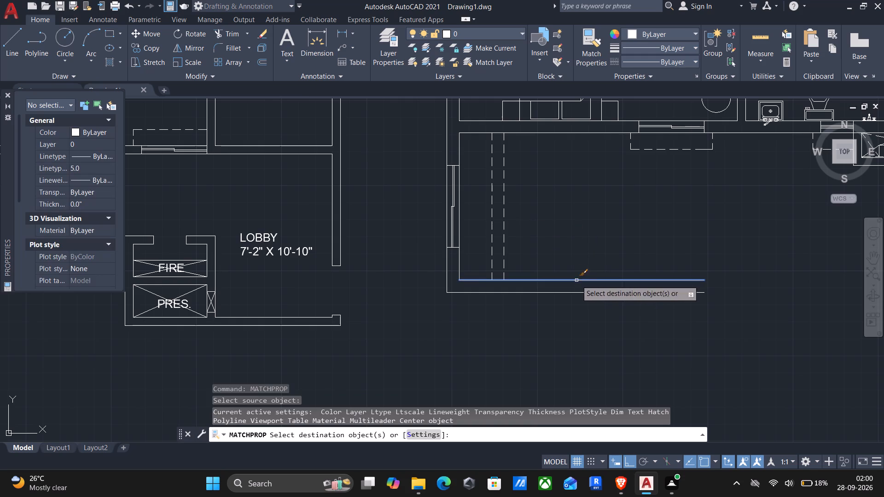
drag(547, 218, 533, 221)
click(482, 227)
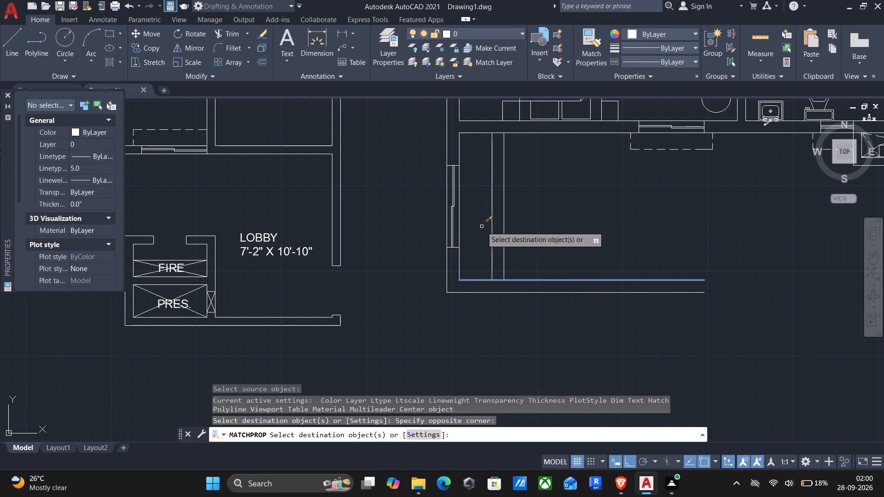
middle_drag(493, 246, 526, 166)
scroll(525, 169, down, 1)
middle_drag(520, 291, 519, 243)
key(Return)
Copy the vertical 6'-6" wide corridor label into the narrow strip between the window wall and the two parallel lines.
middle_drag(516, 231, 496, 401)
scroll(496, 402, down, 1)
middle_drag(698, 277, 656, 322)
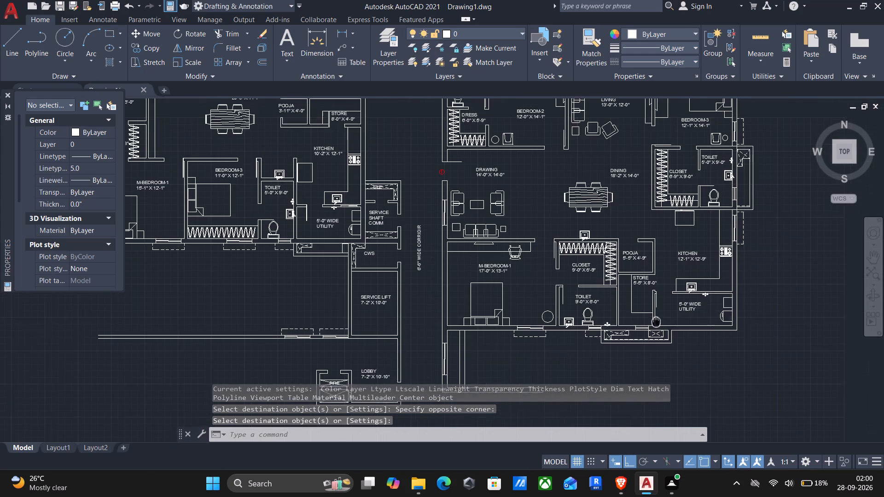
middle_drag(656, 322, 654, 324)
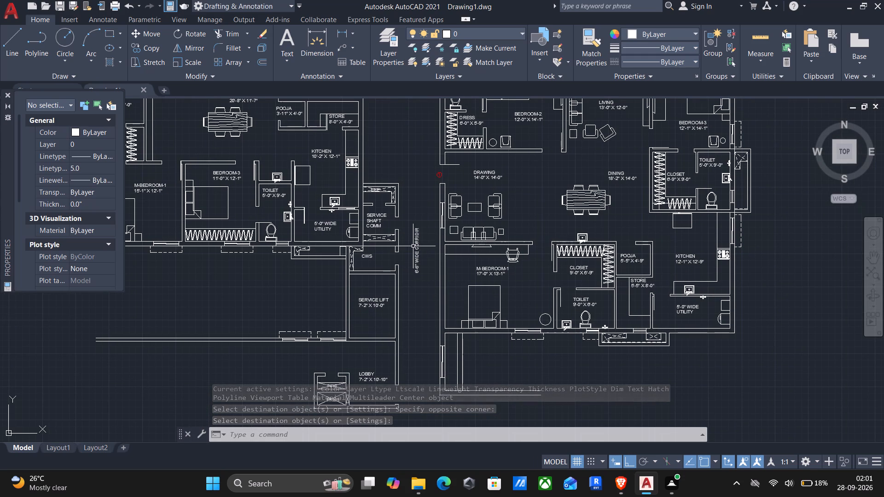
click(415, 245)
key(c)
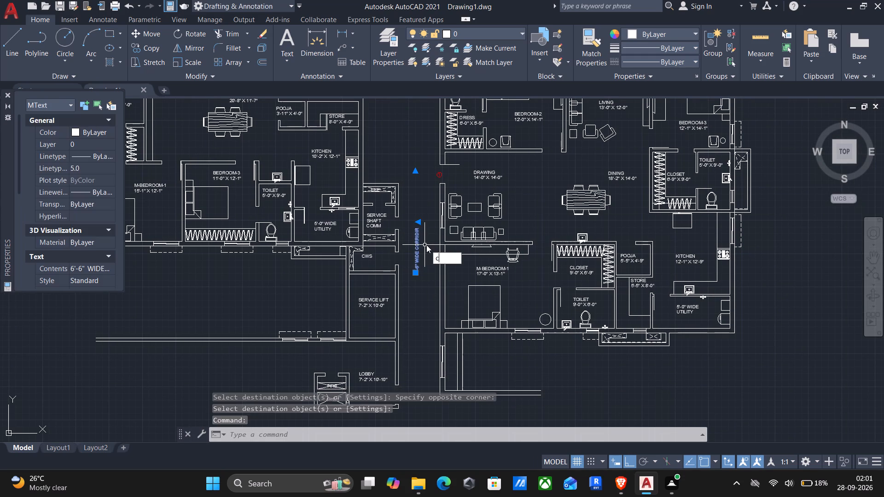
key(o)
key(Return)
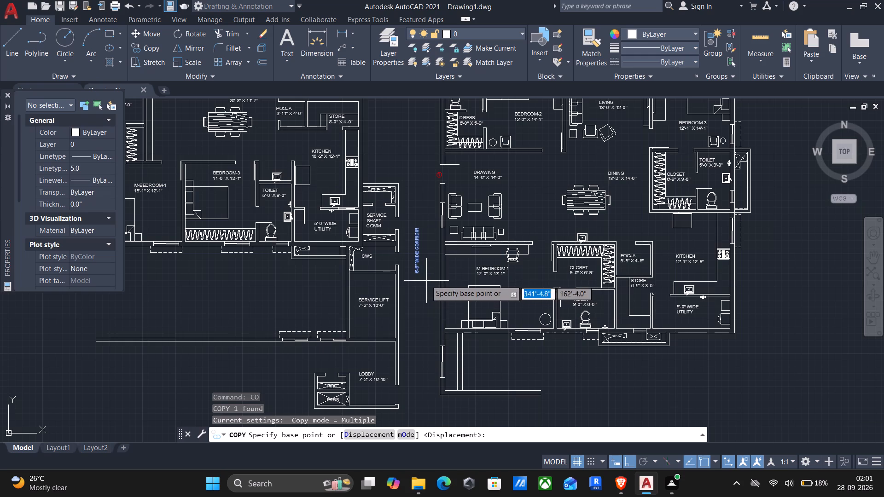
click(419, 276)
middle_drag(463, 350, 471, 270)
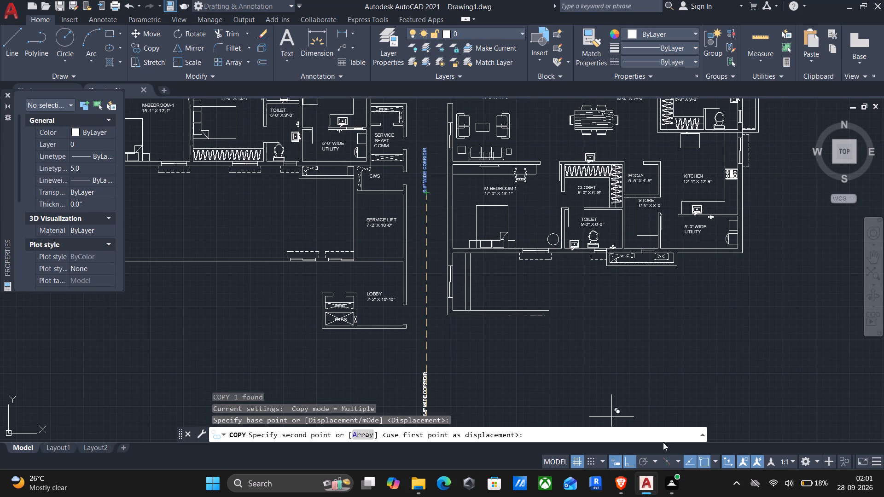
click(638, 457)
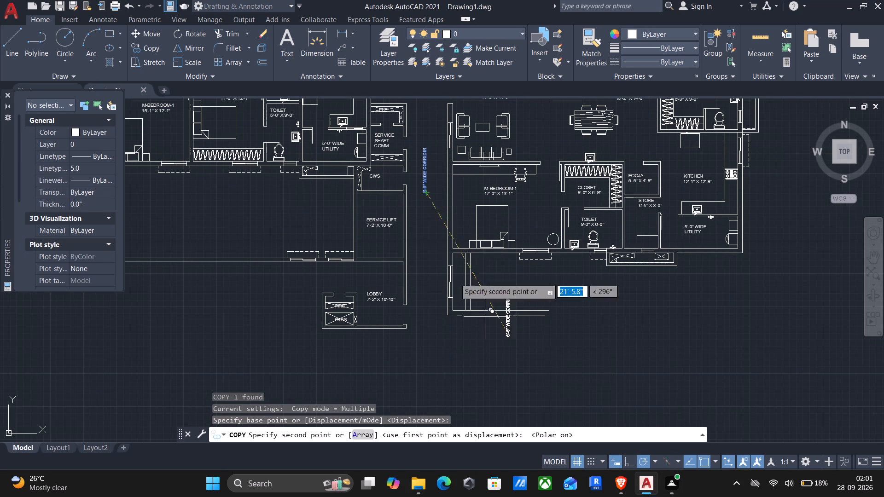
scroll(453, 261, up, 3)
middle_drag(463, 346, 474, 213)
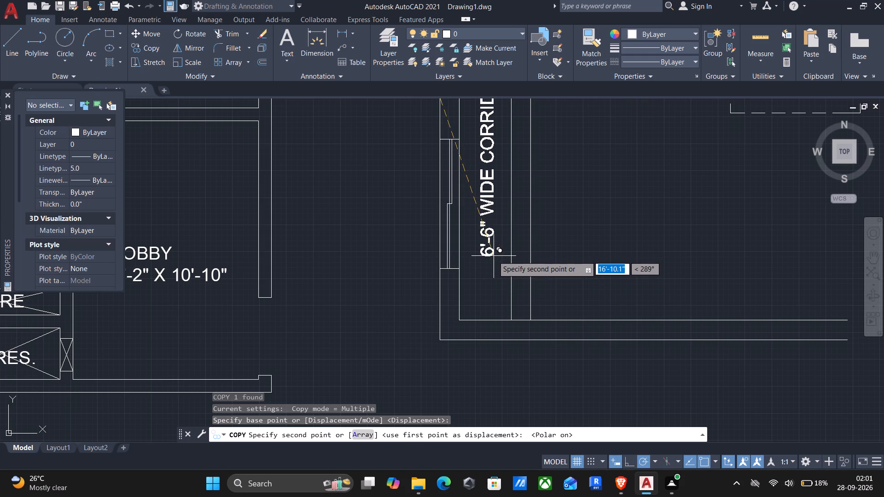
click(493, 256)
key(Escape)
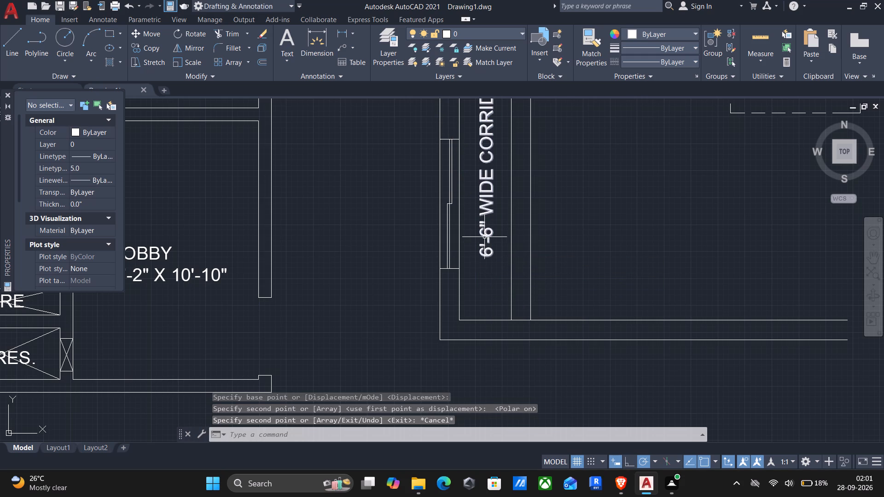
Change the copied corridor label's text to AC ODU.
double_click(484, 237)
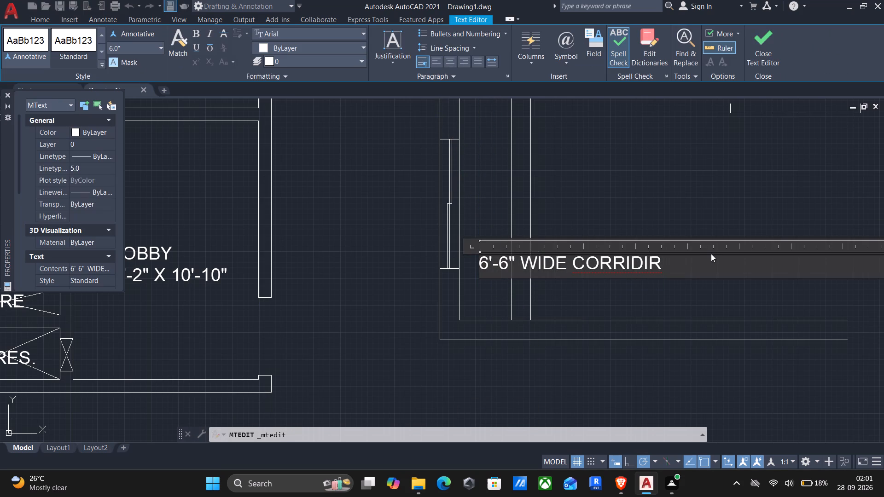
drag(711, 262, 710, 262)
drag(710, 262, 288, 286)
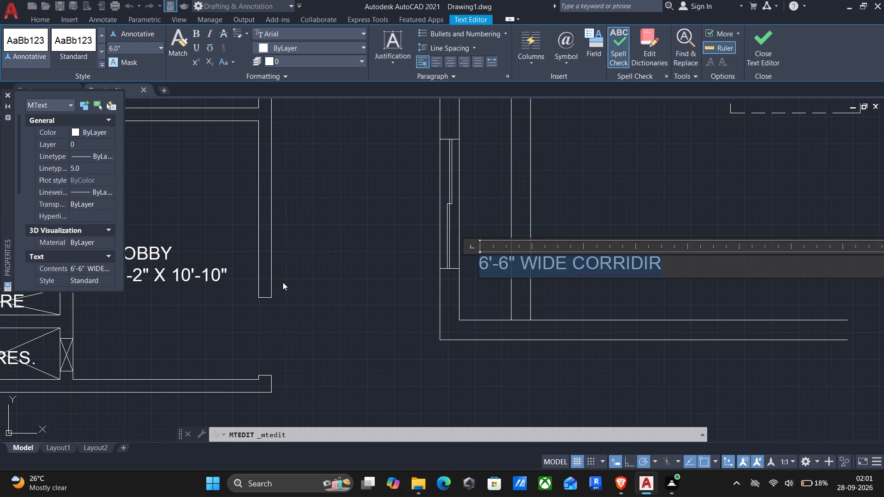
key(a)
text(C ODU)
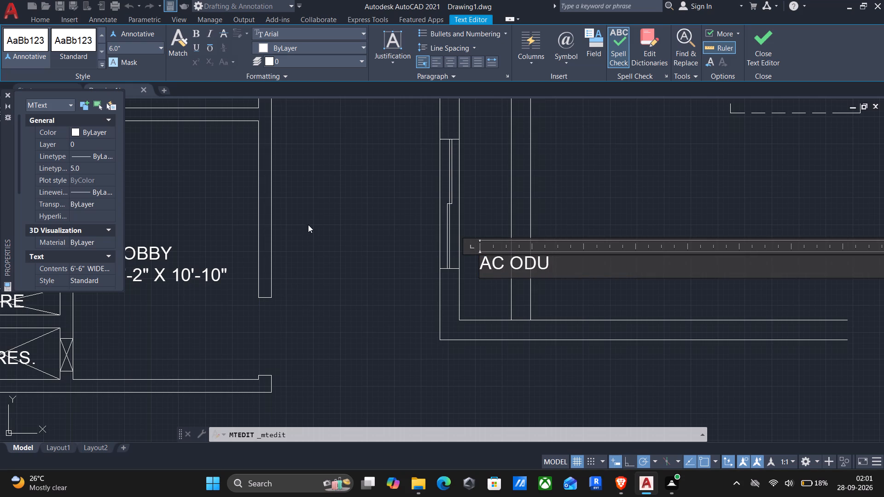
click(308, 226)
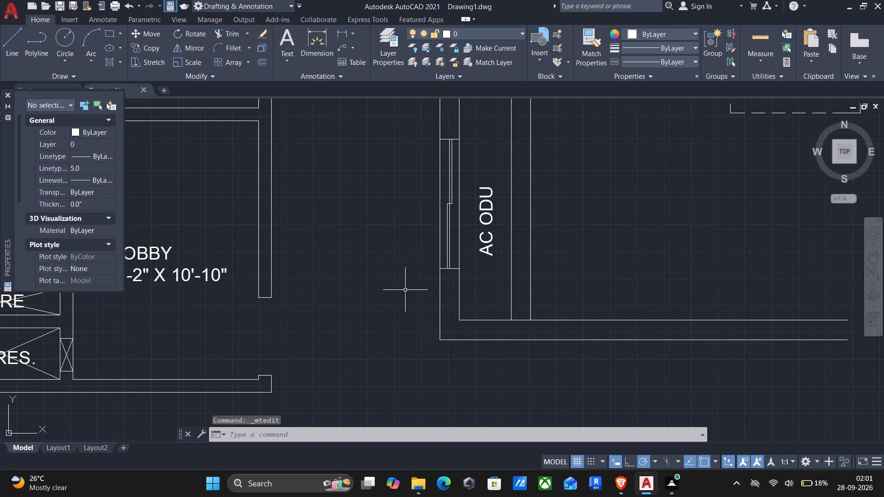
Draw a vertical line about 24'-5" down from the dashed outline's midpoint below the left apartment's M-BEDROOM-1 window, across the long horizontal wall.
scroll(403, 320, down, 1)
middle_drag(437, 313, 550, 326)
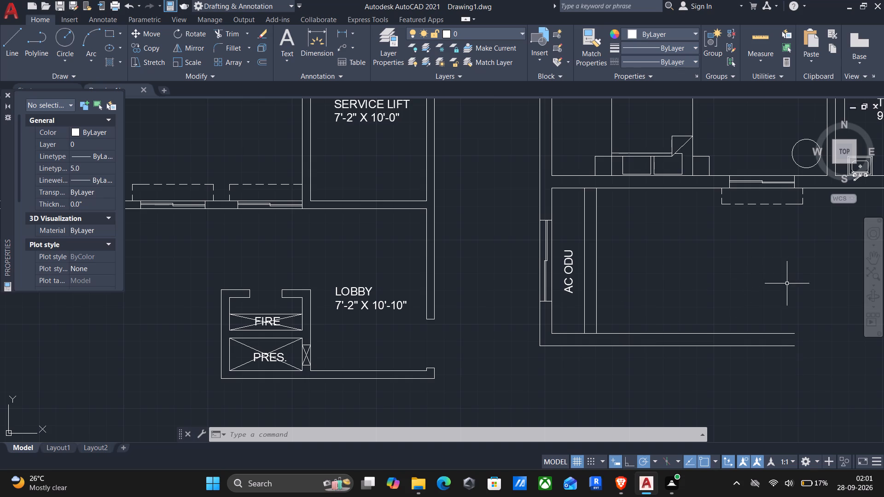
middle_drag(525, 381, 811, 283)
scroll(819, 281, down, 2)
middle_drag(740, 286, 716, 419)
middle_drag(688, 368, 665, 336)
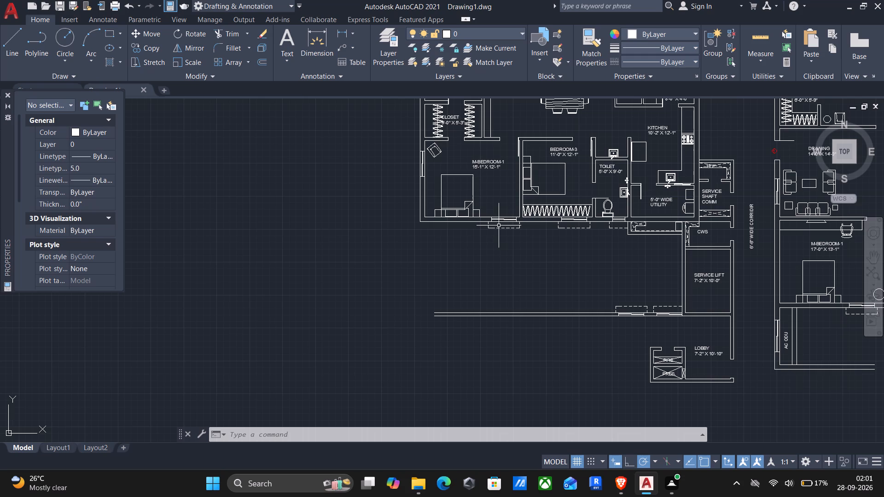
key(l)
key(Return)
scroll(503, 237, up, 2)
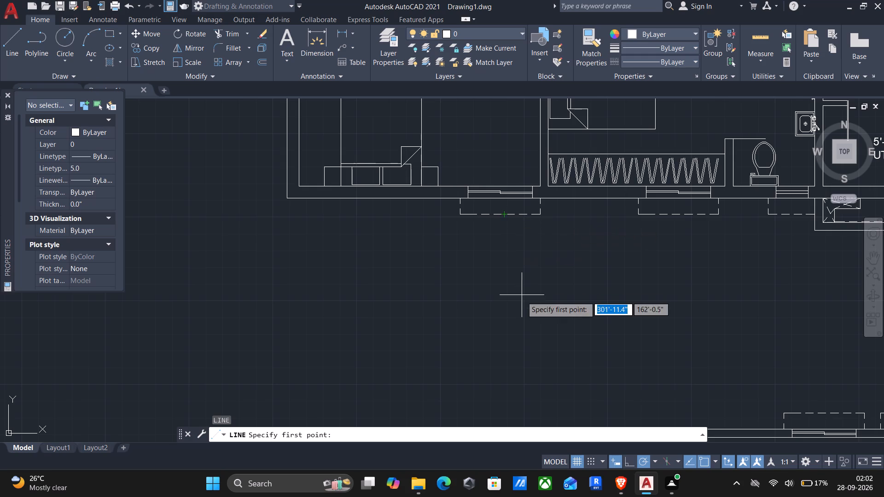
scroll(520, 309, up, 1)
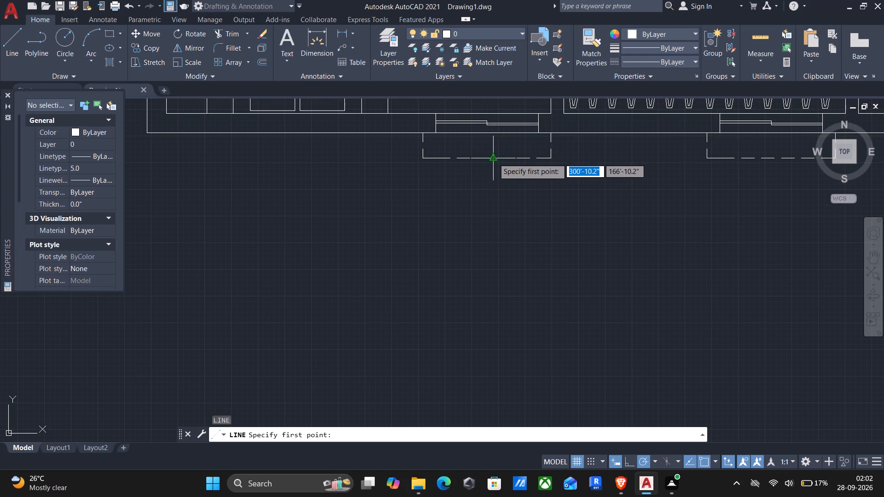
click(493, 158)
middle_drag(508, 288, 463, 165)
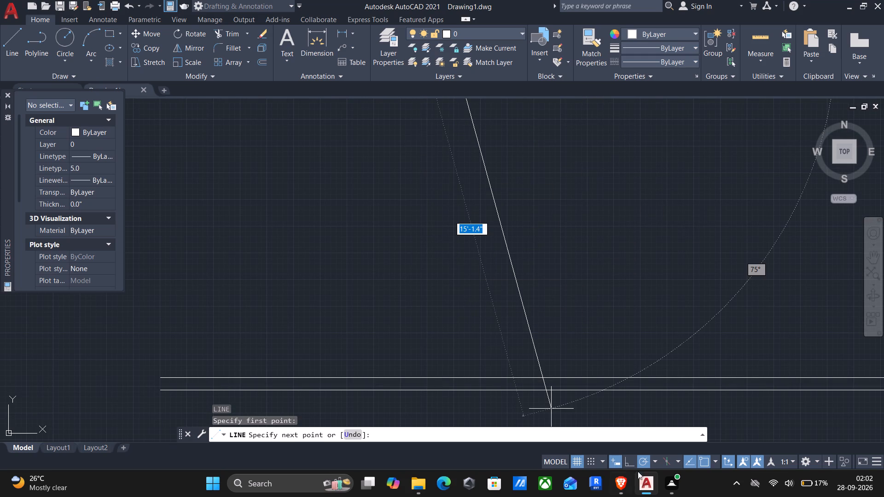
click(629, 461)
middle_drag(515, 287, 499, 246)
scroll(498, 243, down, 1)
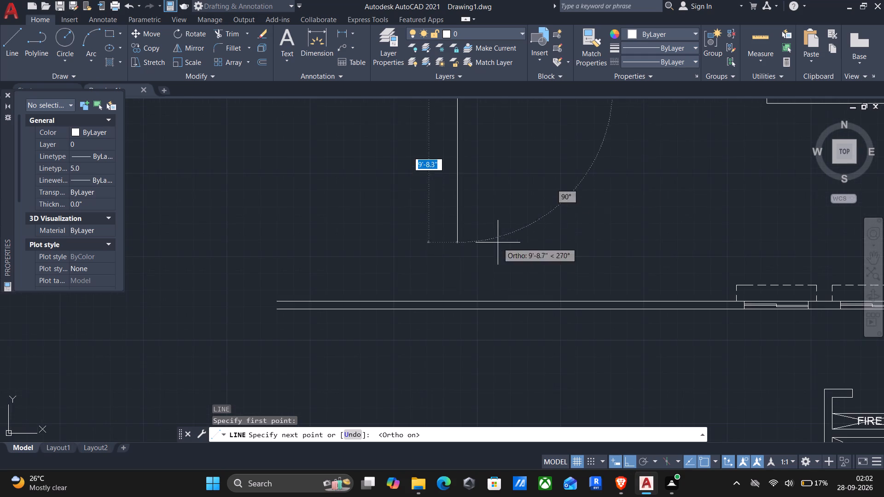
middle_drag(479, 307, 471, 264)
scroll(459, 207, down, 2)
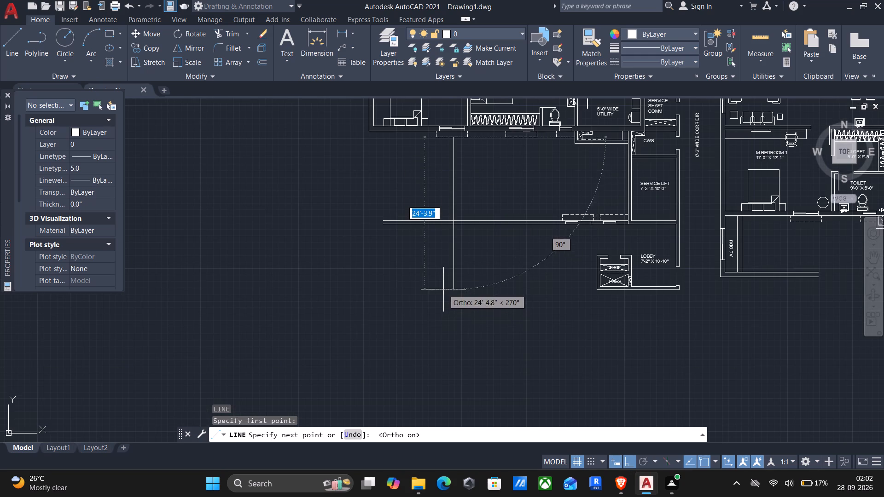
click(443, 289)
key(Return)
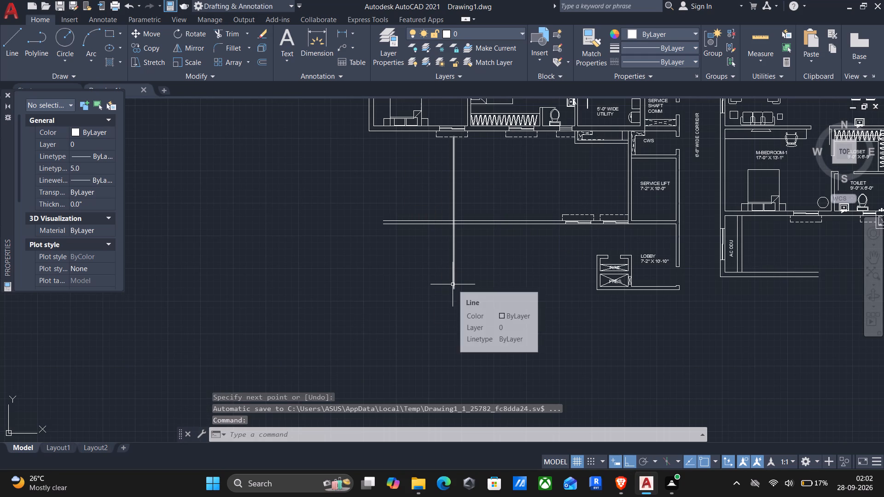
Offset the new vertical line 9" toward the lobby to form a wall.
key(o)
key(Return)
drag(435, 240, 448, 237)
click(473, 244)
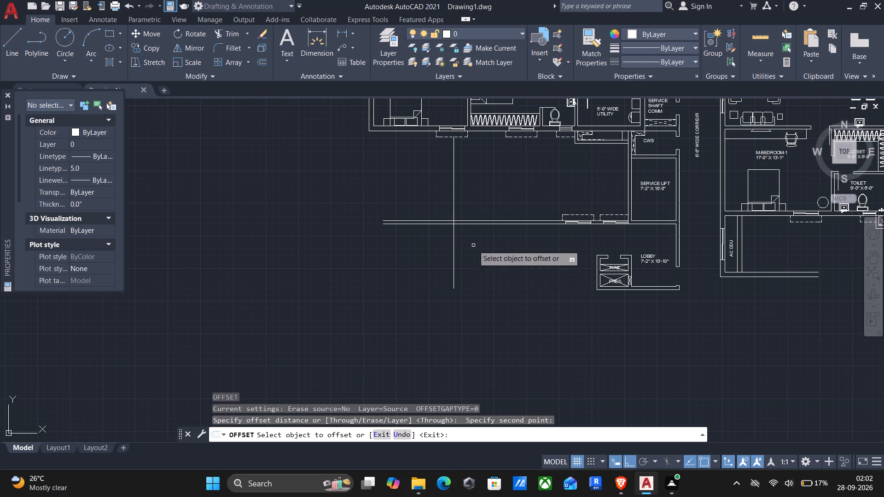
click(452, 271)
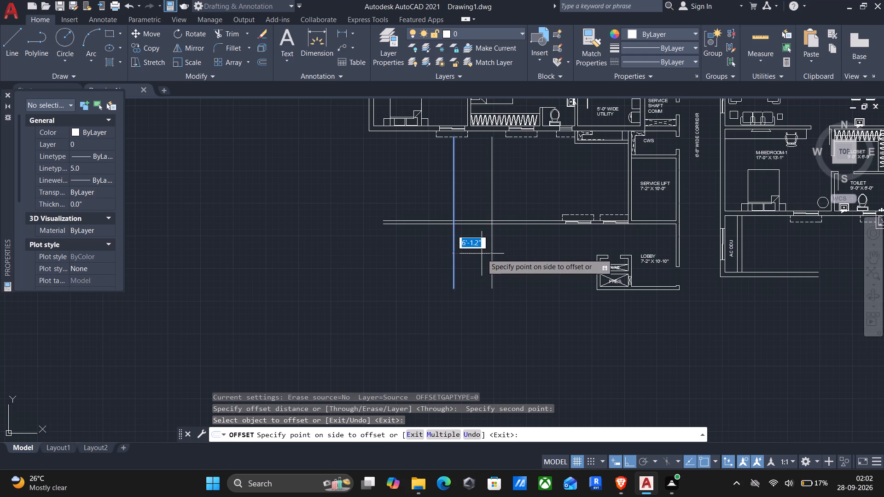
key(9)
key(shift+quotedbl)
key(Return)
middle_drag(391, 259, 414, 277)
key(Return)
Trim the two vertical lines where they cross the long horizontal wall and remove their portions above it.
key(t)
key(r)
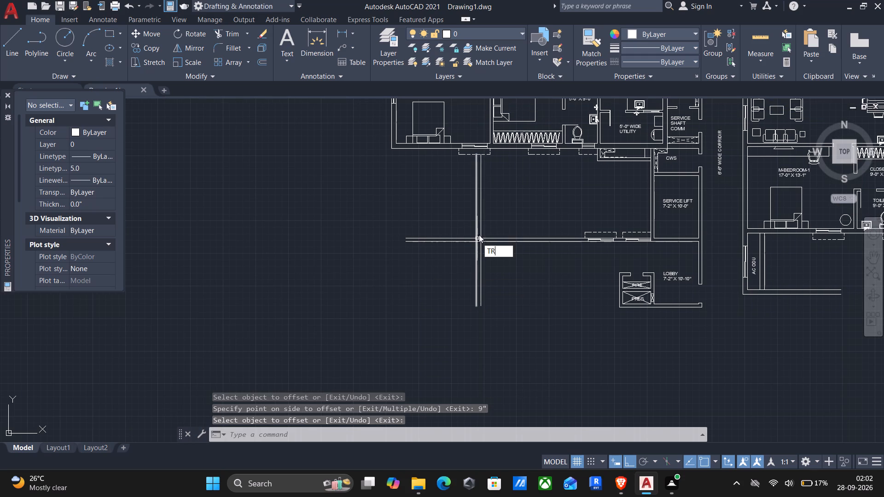
key(Return)
scroll(470, 243, up, 3)
scroll(517, 227, up, 3)
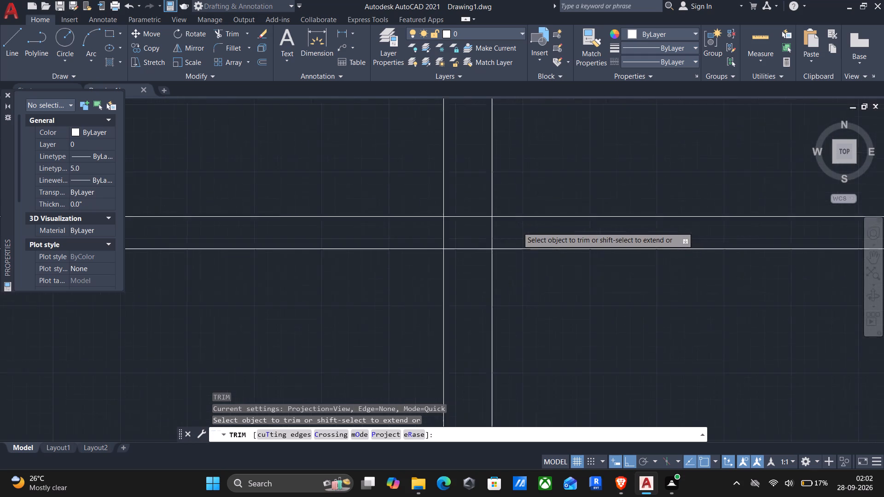
drag(519, 225, 374, 235)
scroll(372, 234, down, 2)
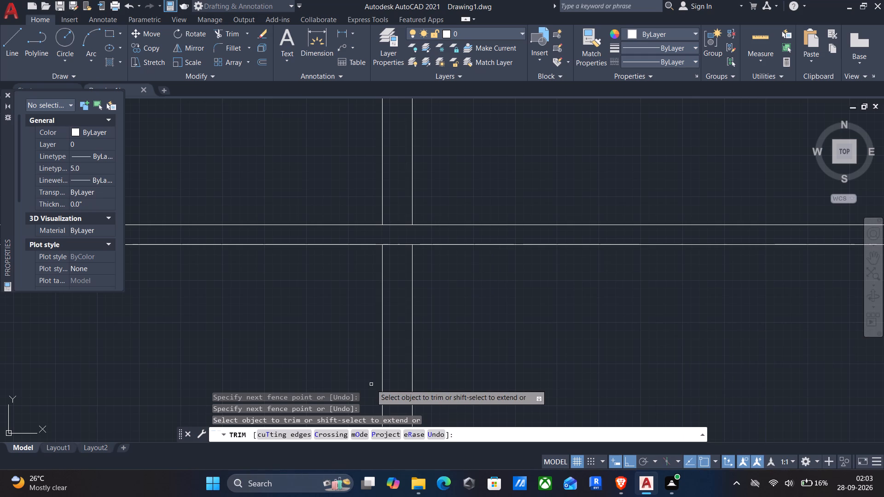
scroll(337, 200, down, 3)
middle_drag(387, 234, 384, 345)
drag(374, 268, 320, 271)
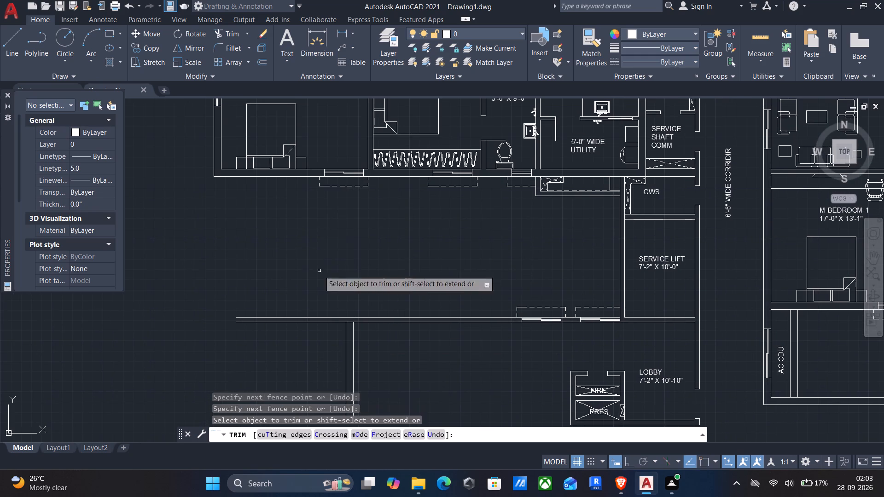
middle_drag(337, 294, 358, 220)
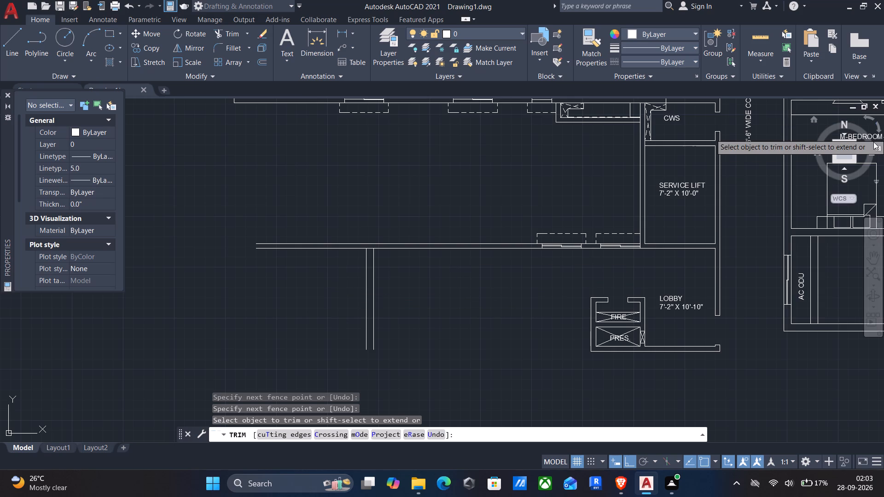
middle_drag(830, 225, 791, 143)
middle_drag(582, 259, 628, 272)
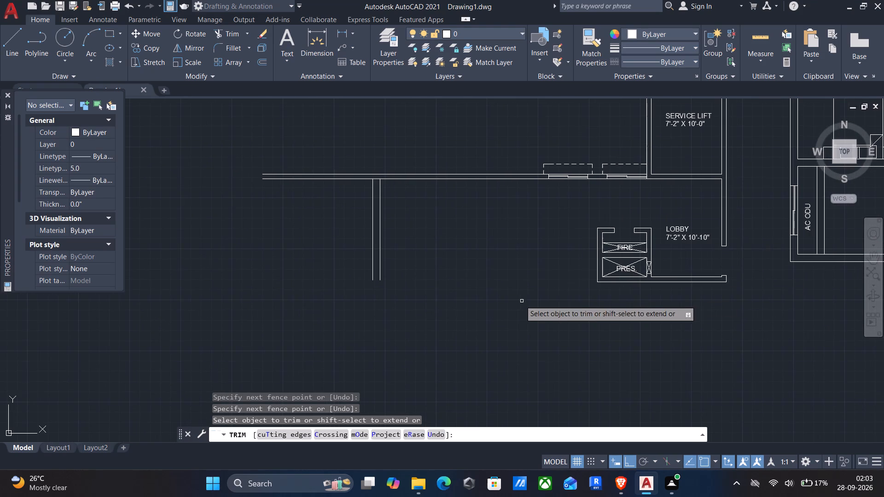
middle_drag(508, 296, 532, 295)
middle_drag(482, 293, 539, 303)
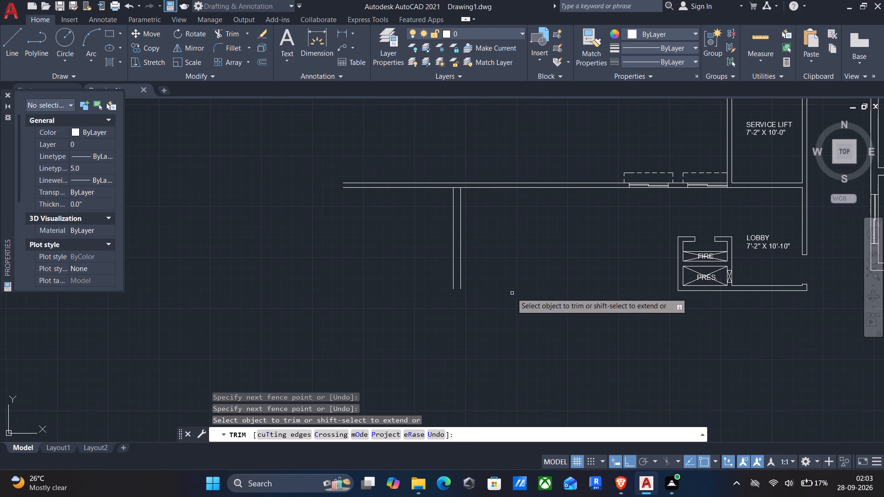
key(Escape)
Extend the two vertical wall lines up to the upper line of the long horizontal wall.
key(e)
key(x)
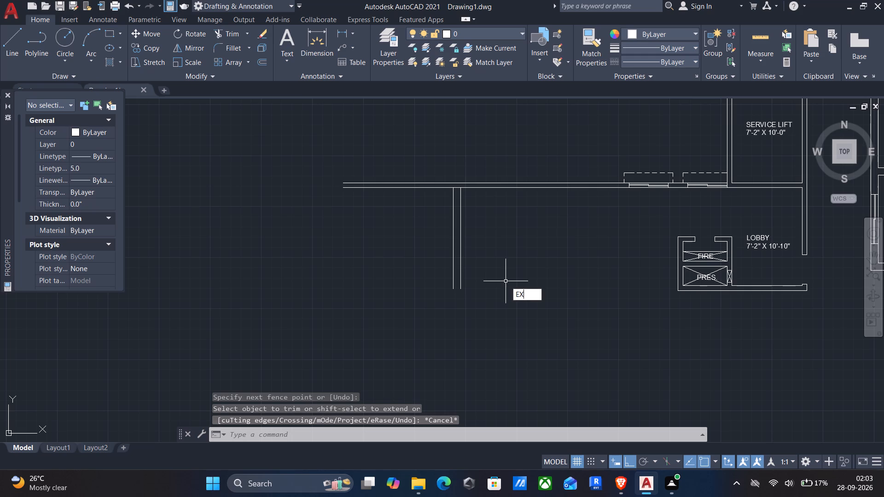
key(Return)
drag(502, 254, 440, 250)
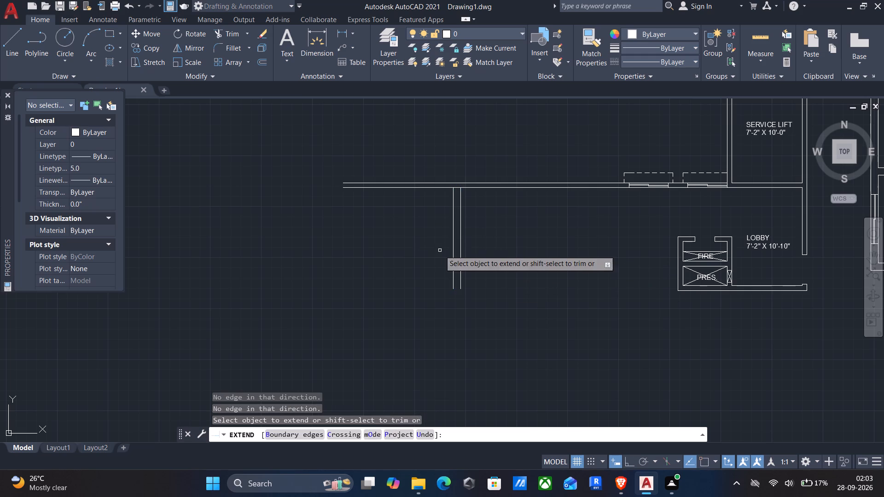
drag(474, 221, 443, 224)
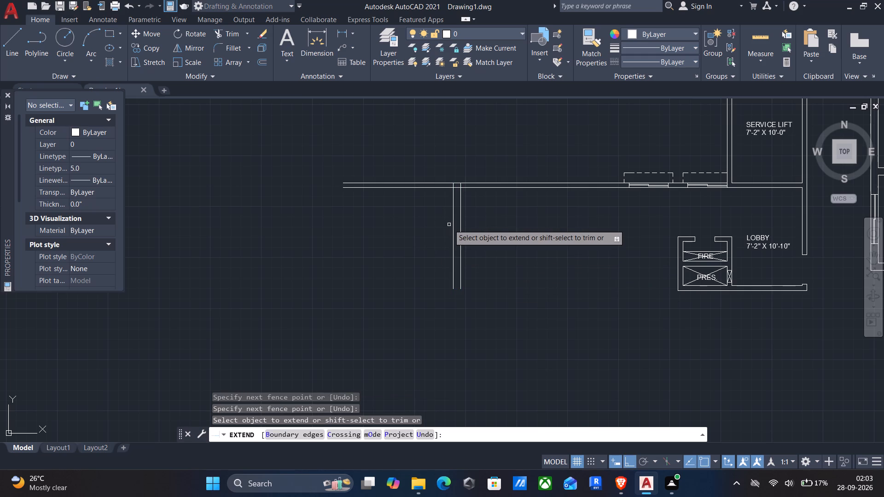
key(Escape)
Trim the horizontal wall lines beyond the vertical wall and the overlapping pieces inside their junction to form a clean outer corner.
text(TR)
key(Return)
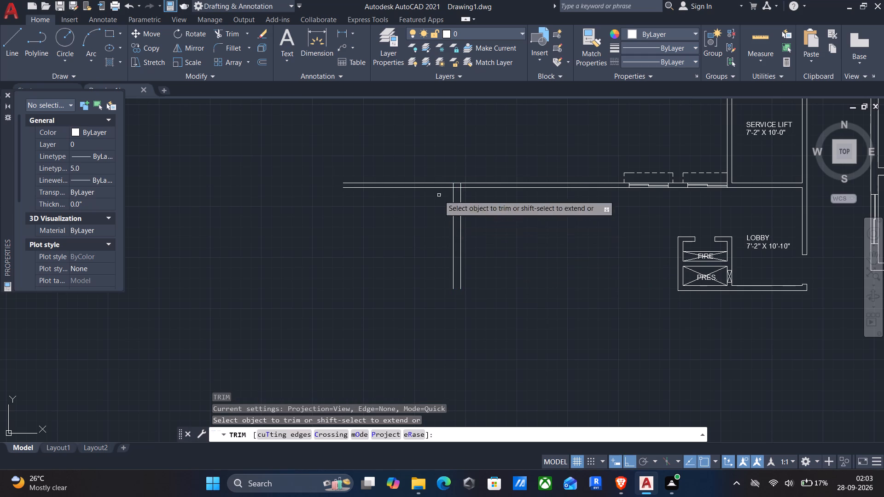
drag(433, 166, 431, 225)
scroll(451, 186, up, 5)
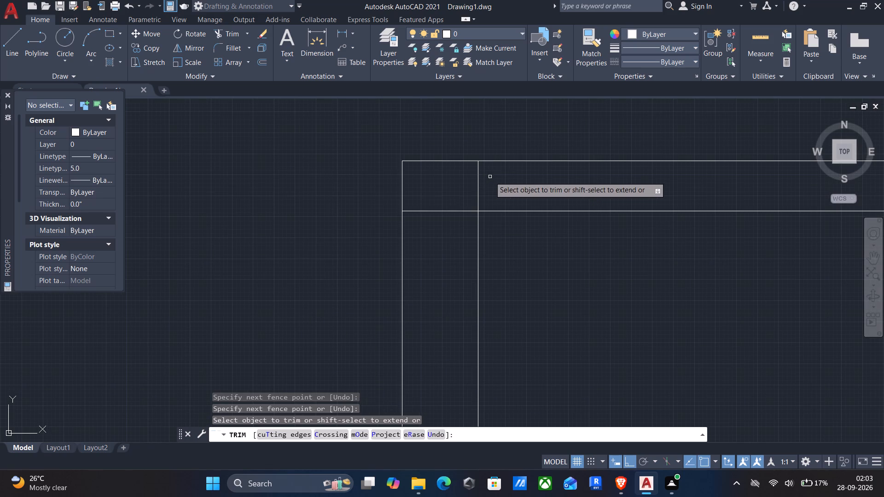
drag(491, 176, 438, 248)
scroll(439, 253, down, 3)
middle_drag(440, 268, 456, 165)
scroll(346, 261, down, 2)
middle_drag(347, 259, 336, 219)
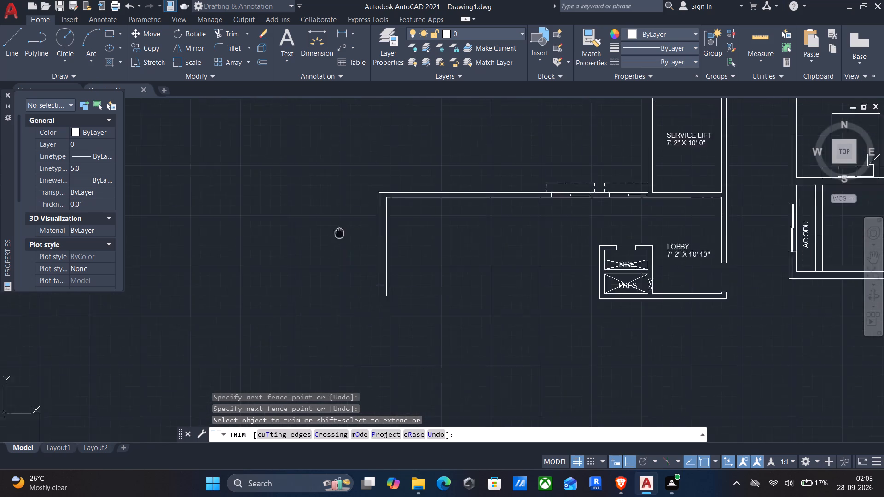
middle_drag(336, 219, 332, 205)
key(Escape)
Offset the vertical wall's inner line 5' toward the lobby as the first stair tread line.
key(o)
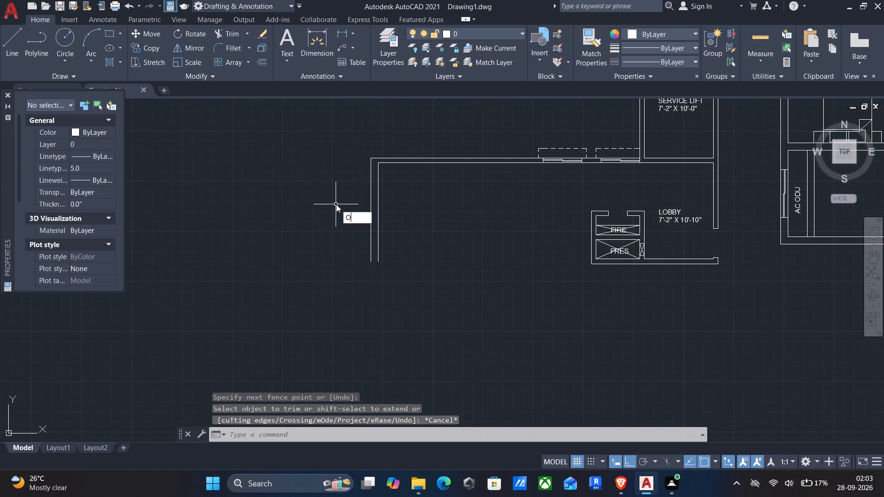
key(Return)
click(379, 201)
click(401, 196)
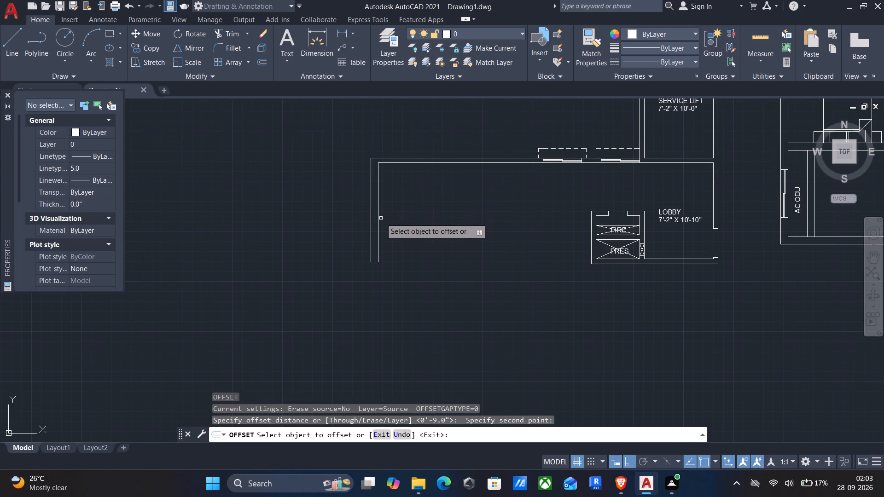
click(378, 220)
text(5')
key(Return)
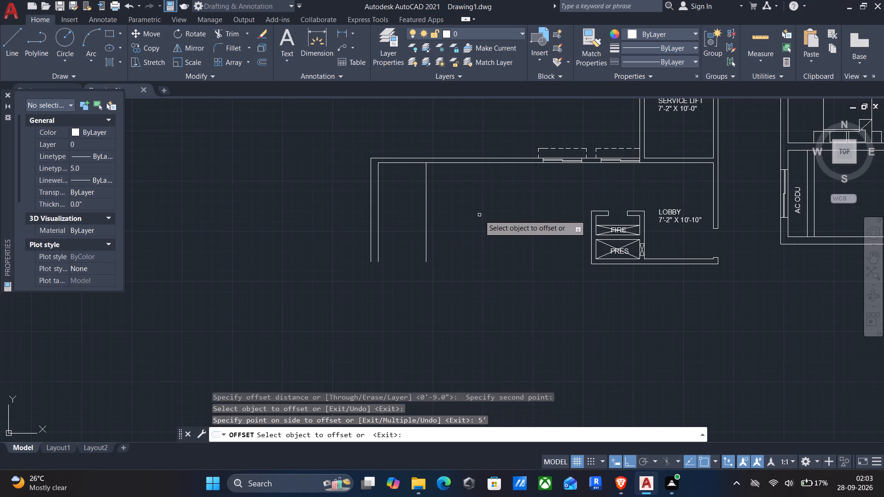
Offset the first tread line toward the lobby twice in succession at 11" spacing.
click(426, 237)
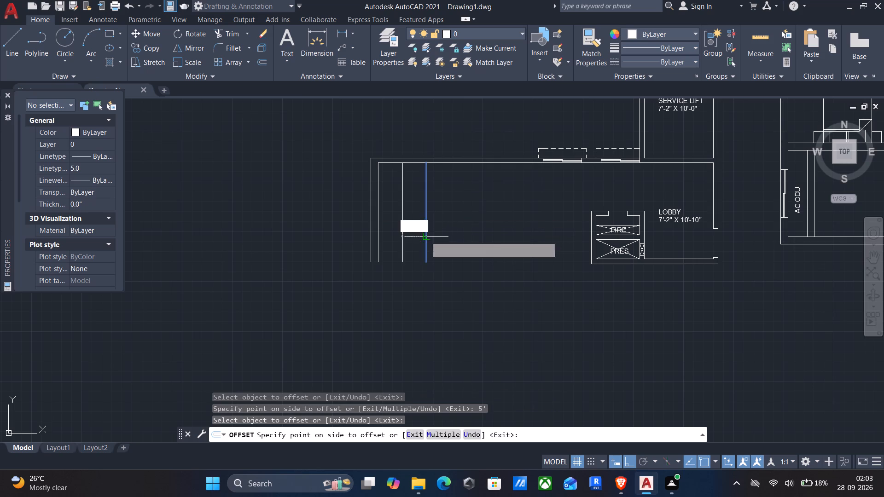
key(1)
key(0)
key(BackSpace)
key(BackSpace)
key(BackSpace)
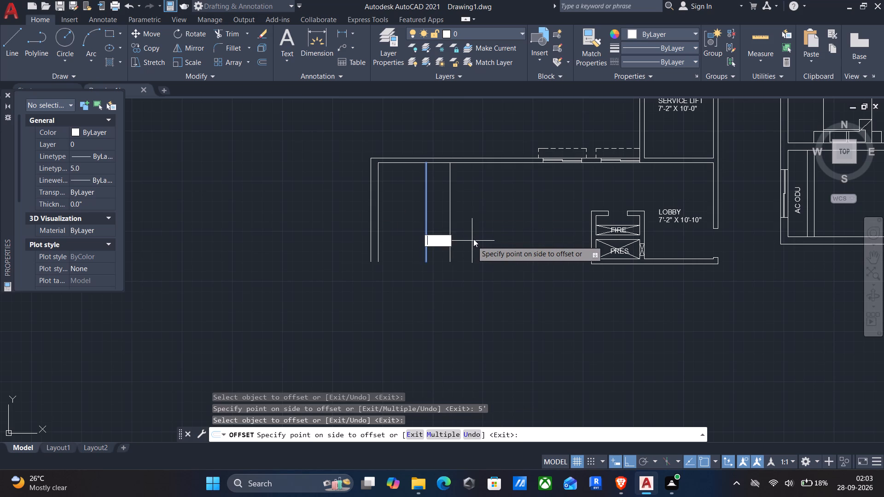
text(11)
key(shift+quotedbl)
key(Return)
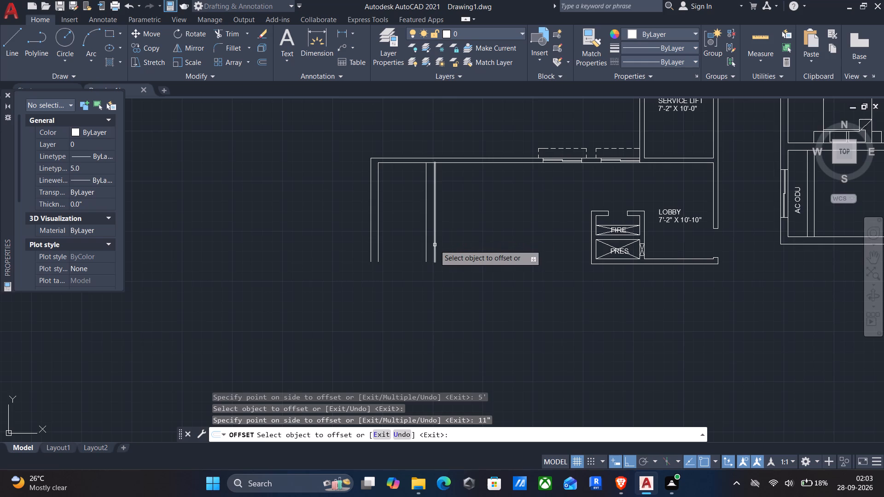
click(435, 245)
text(11)
key(shift+quotedbl)
key(Return)
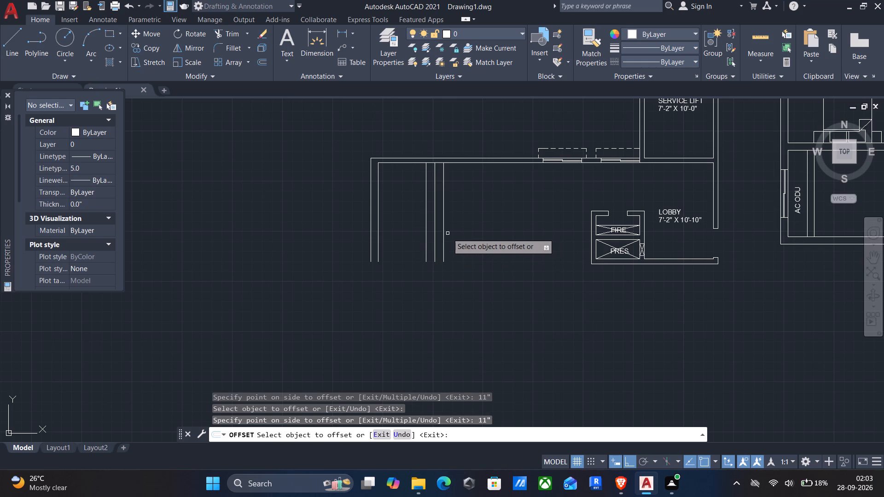
Add four more tread lines by successively offsetting the newest line 11" toward the lobby.
click(445, 235)
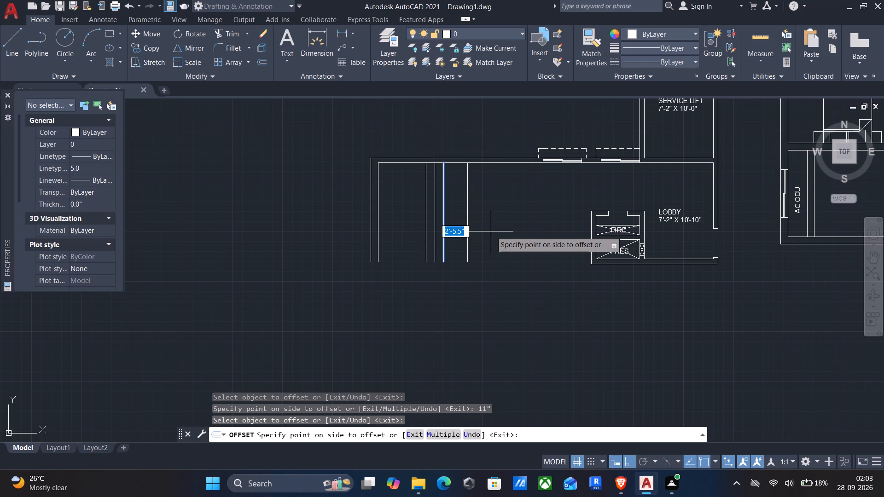
text(11")
key(Return)
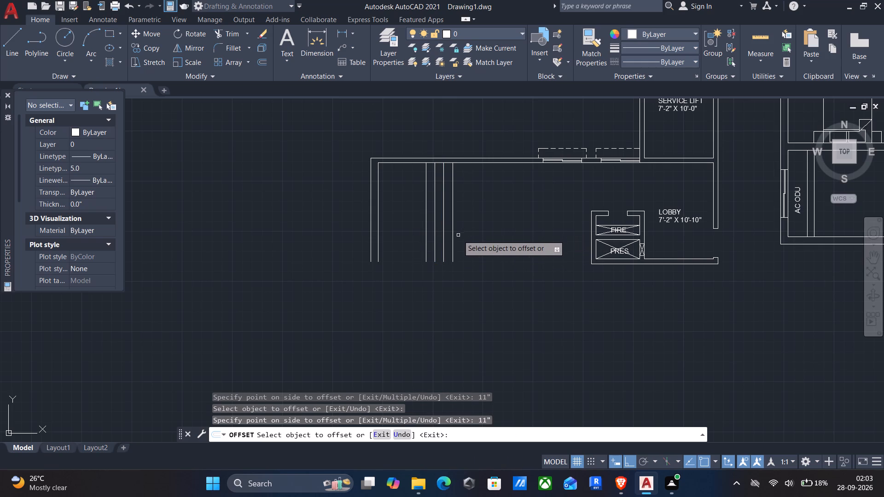
click(453, 242)
key(1)
text(1")
key(Return)
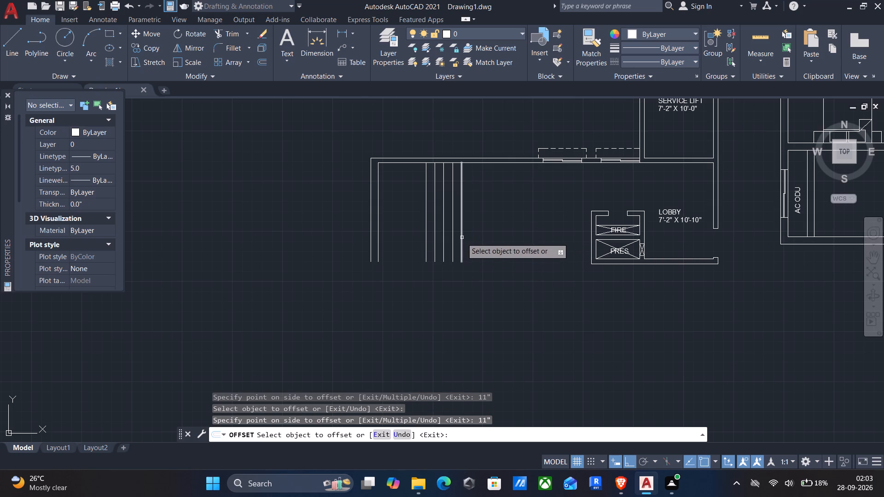
click(461, 238)
text(11")
key(Return)
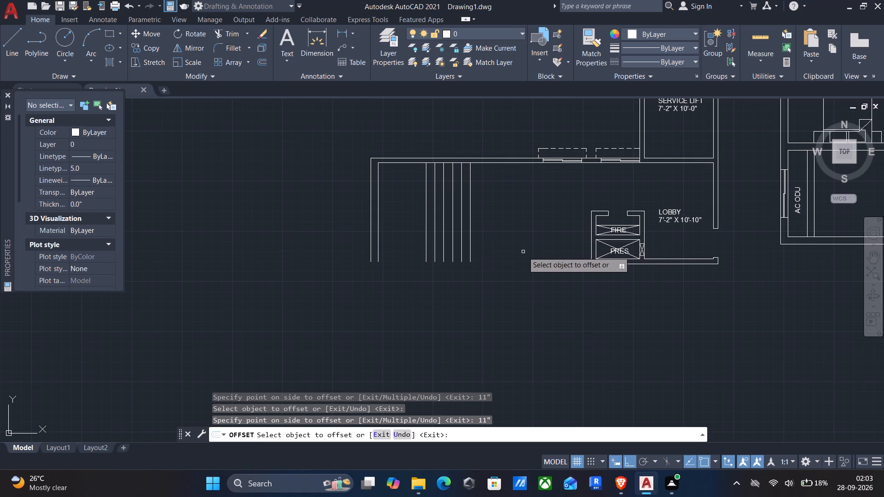
click(471, 257)
text(11")
key(Return)
Continue the stair with three more tread lines, each offset 11" toward the lobby from the previous one.
click(479, 254)
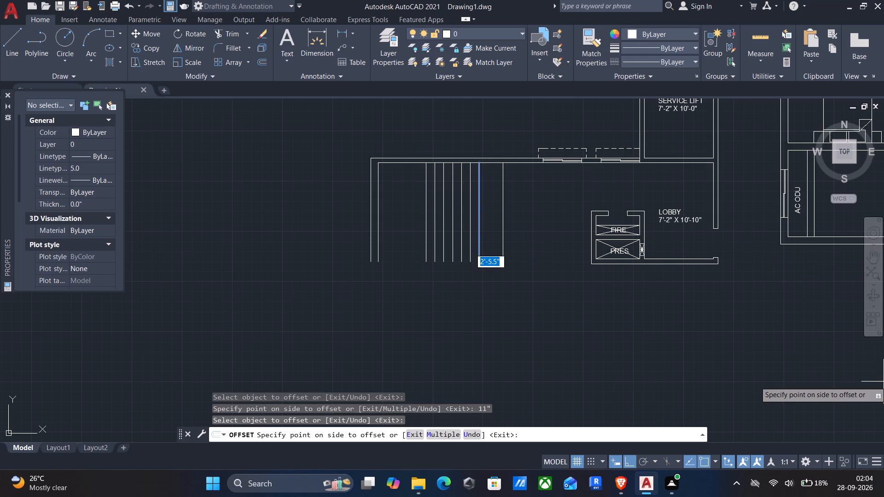
text(11)
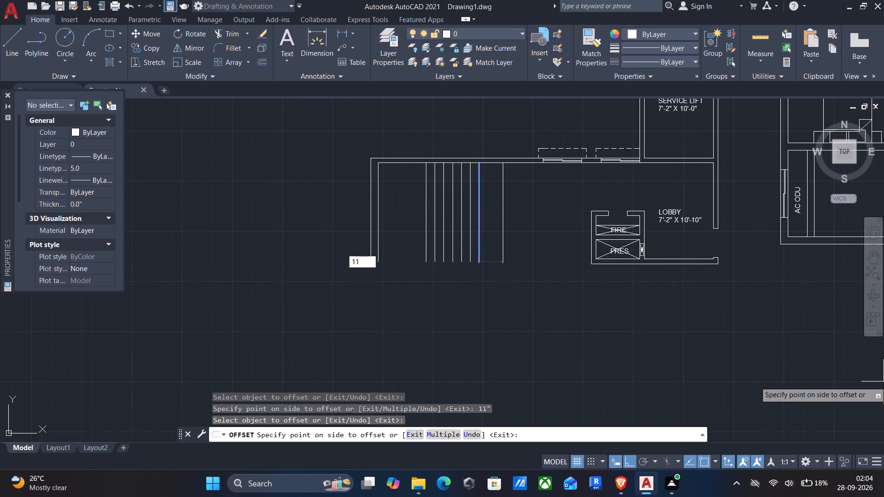
key(shift+quotedbl)
key(Return)
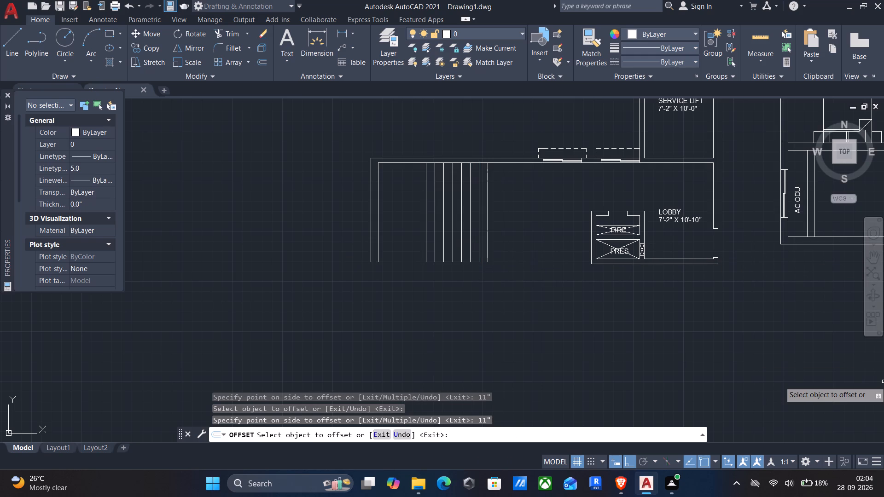
click(488, 238)
text(11")
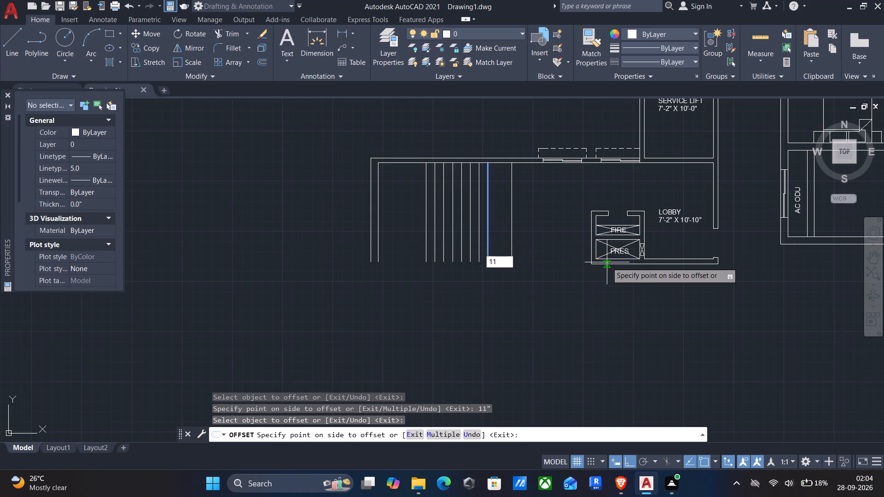
key(Return)
click(496, 242)
key(1)
key(1)
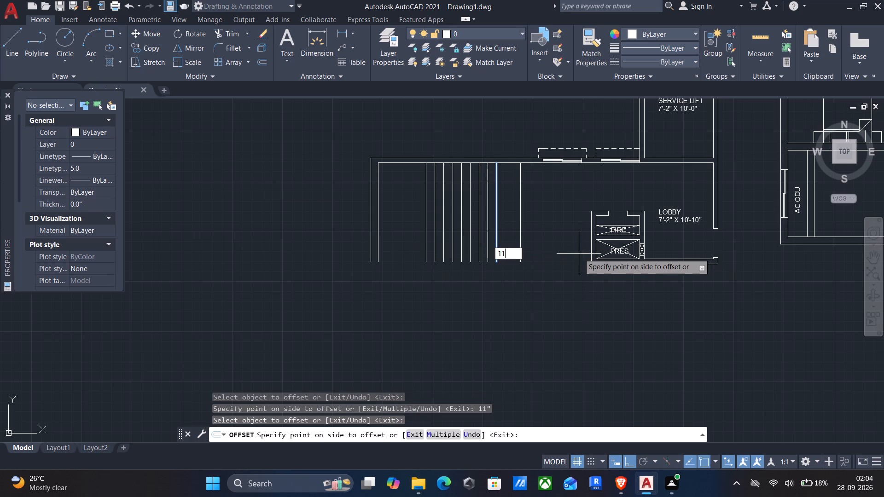
key(shift+quotedbl)
key(Return)
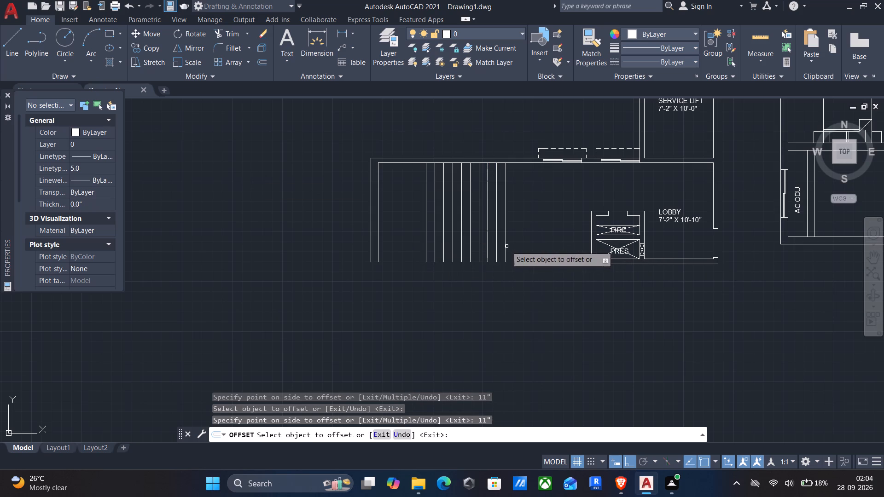
Offset the last three tread lines toward the lobby, each 11" from the previous one, and finish the offsetting.
click(506, 246)
text(11")
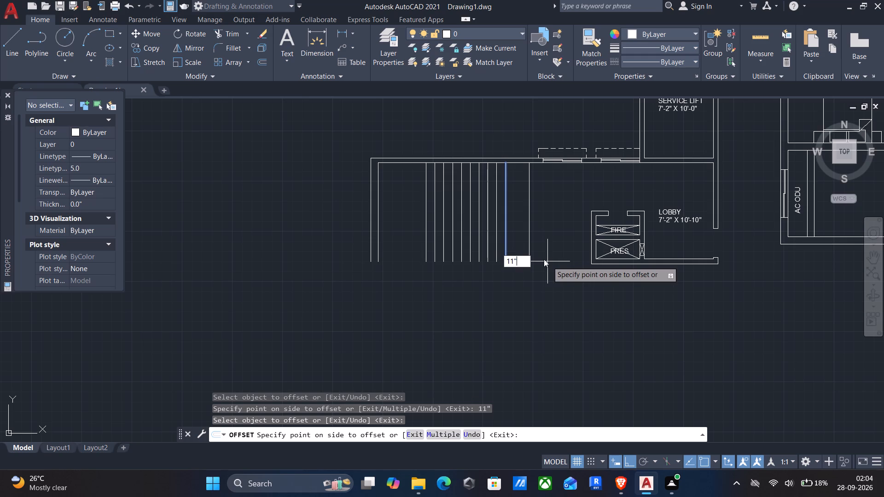
key(Return)
click(515, 253)
text(11")
key(Return)
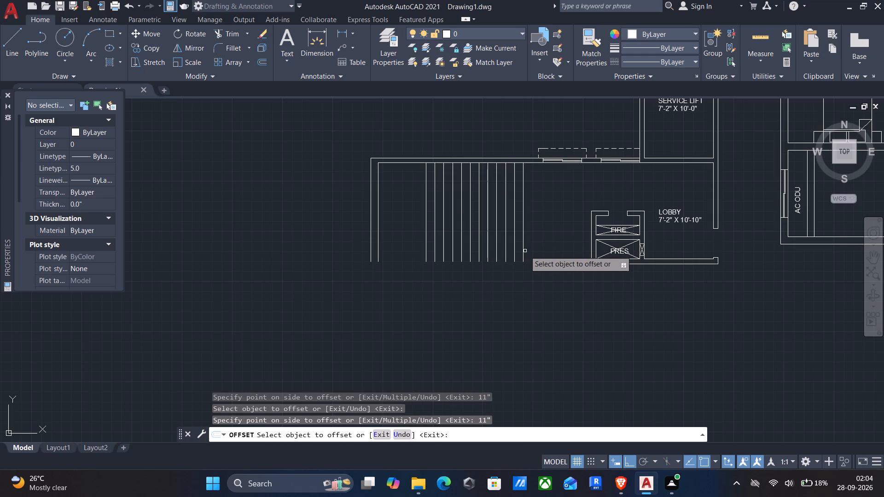
click(523, 252)
key(1)
key(1)
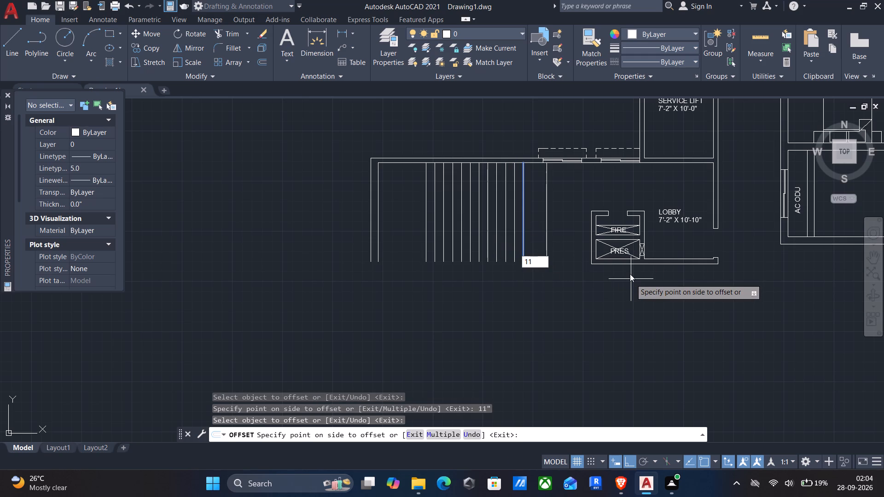
key(shift+quotedbl)
key(Return)
middle_drag(541, 290, 556, 261)
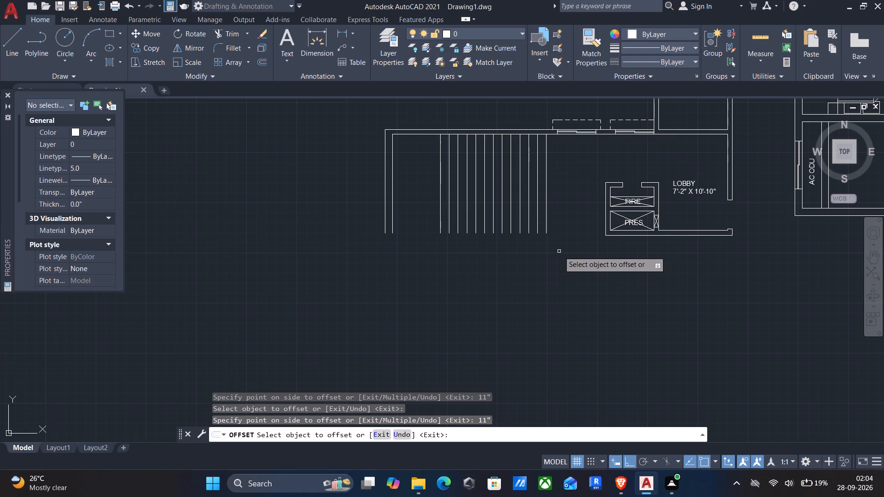
key(Return)
Draw a horizontal line through the midpoints of the tread lines, from the tread nearest the lobby to the first tread.
key(l)
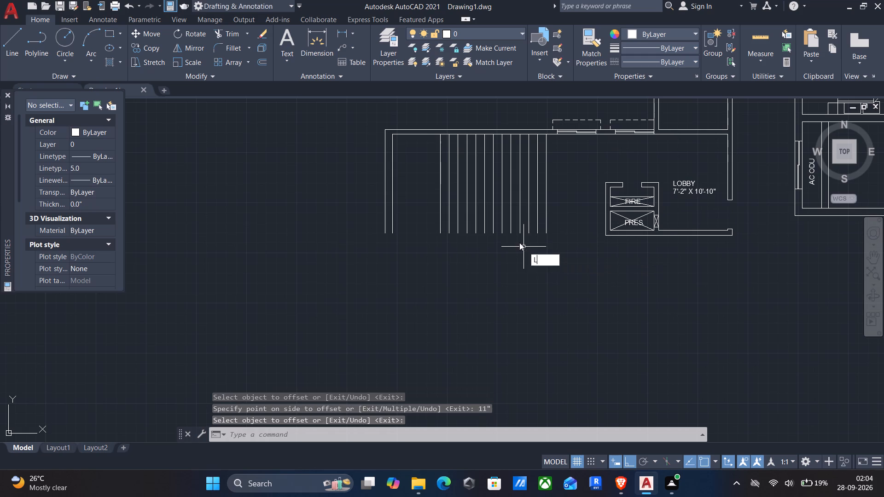
key(Return)
click(544, 187)
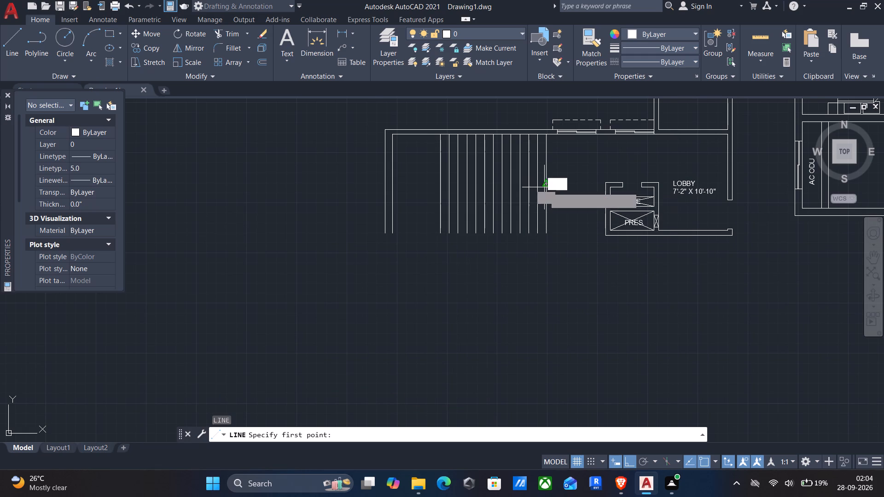
click(437, 183)
key(Return)
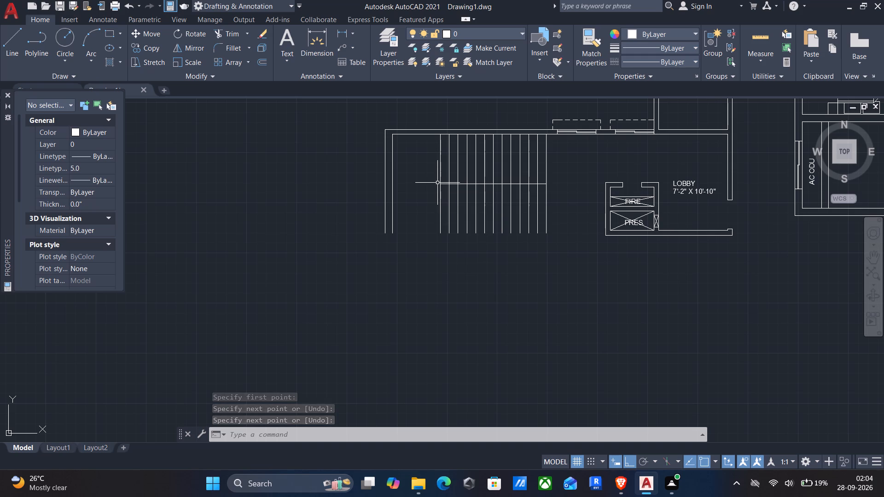
Offset the stair's horizontal centre line 6" upward, toward the long horizontal wall.
key(o)
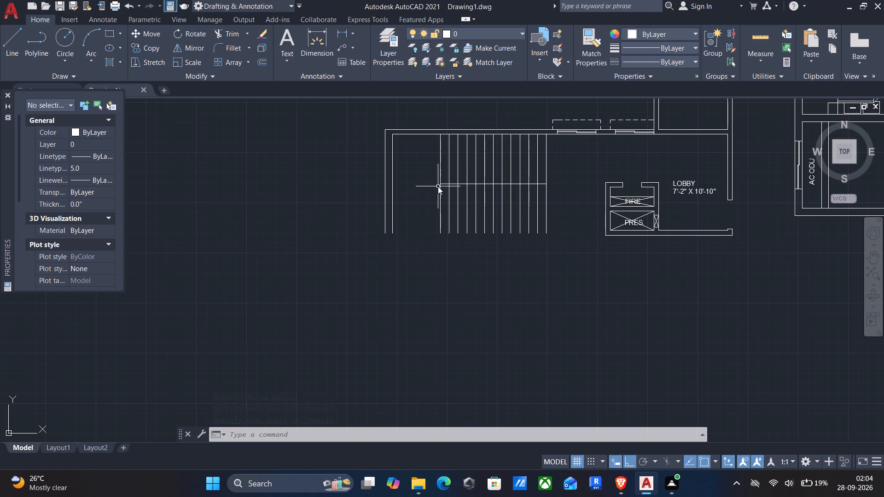
key(Return)
click(446, 183)
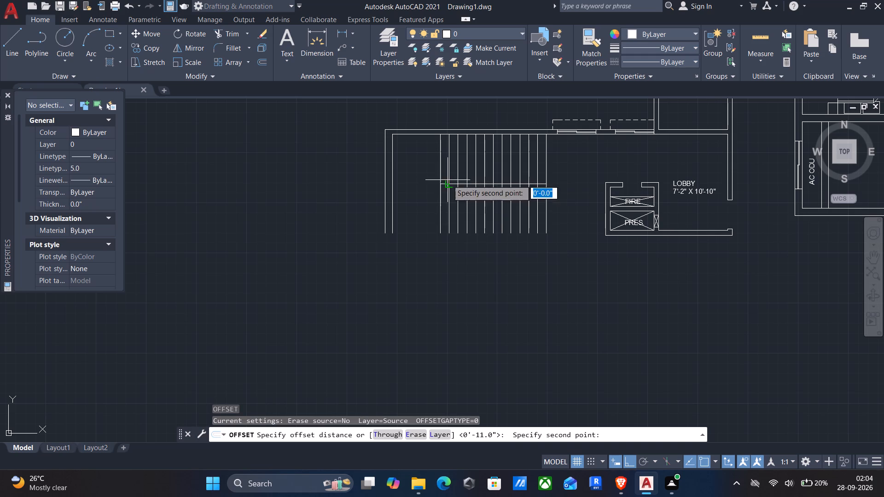
click(454, 168)
click(452, 184)
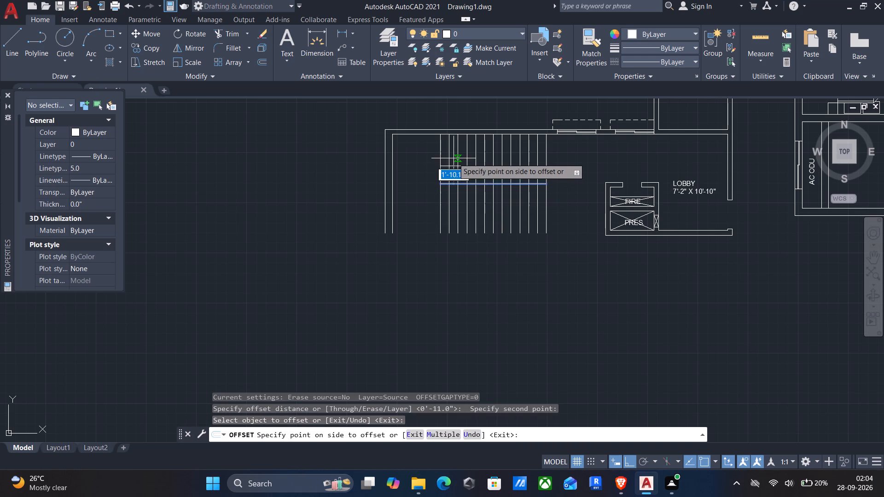
key(6)
key(shift+quotedbl)
key(Return)
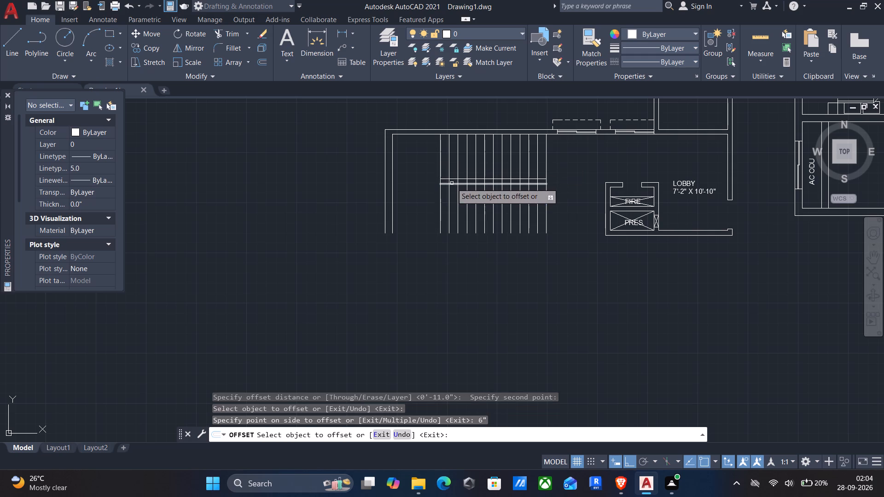
Offset the stair's horizontal centre line 6" downward, away from the long horizontal wall, and finish the offsetting.
click(452, 184)
key(6)
key(shift+quotedbl)
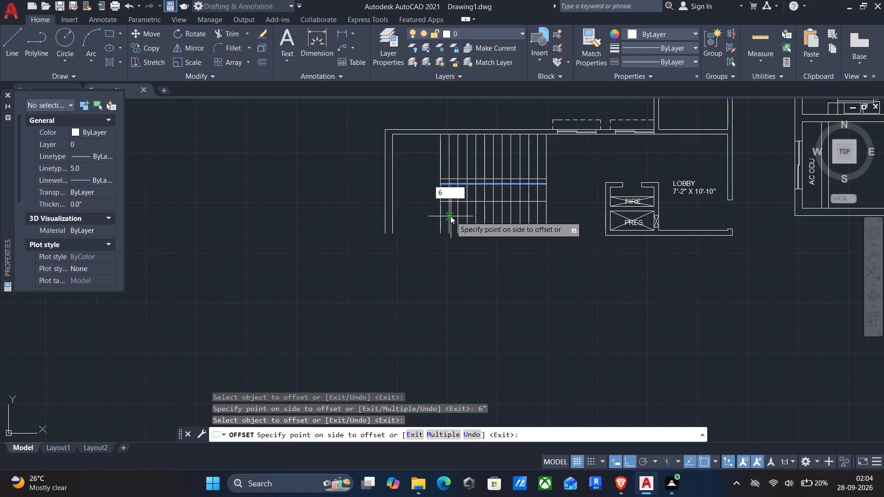
key(Return)
middle_drag(430, 250, 426, 235)
key(Return)
scroll(461, 161, up, 2)
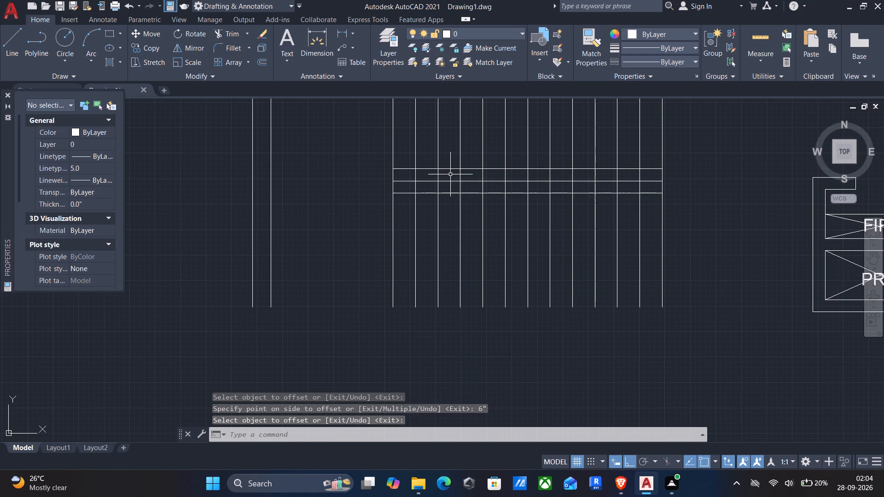
Delete the stair's original horizontal centre line between the two offset lines.
click(446, 180)
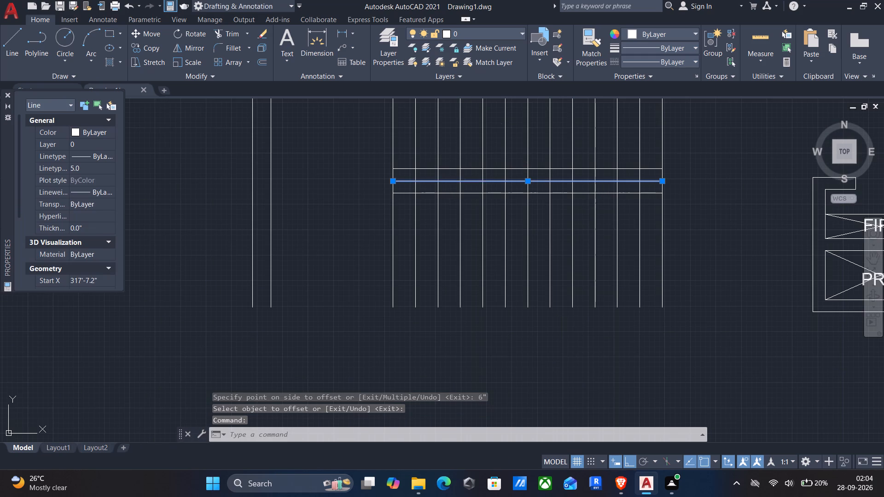
key(Delete)
Draw a rectangle between the two horizontal stair lines, spanning from the first tread line to the last one.
key(r)
key(e)
key(c)
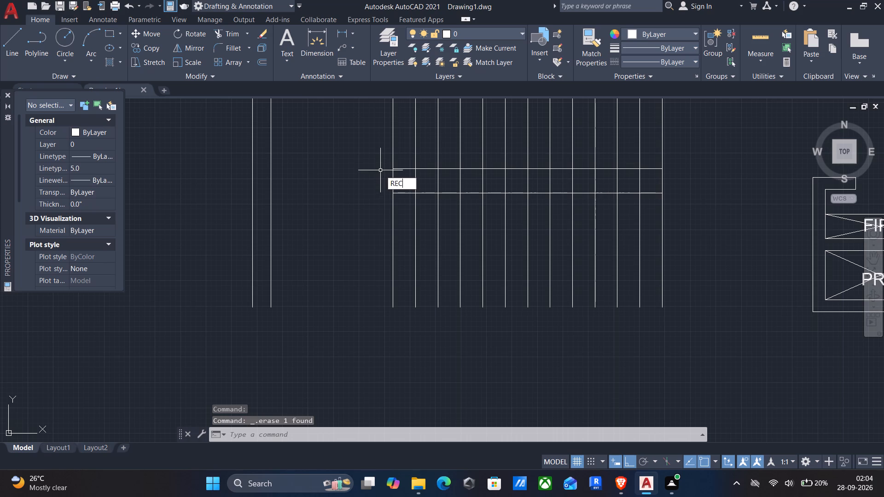
key(Return)
click(392, 168)
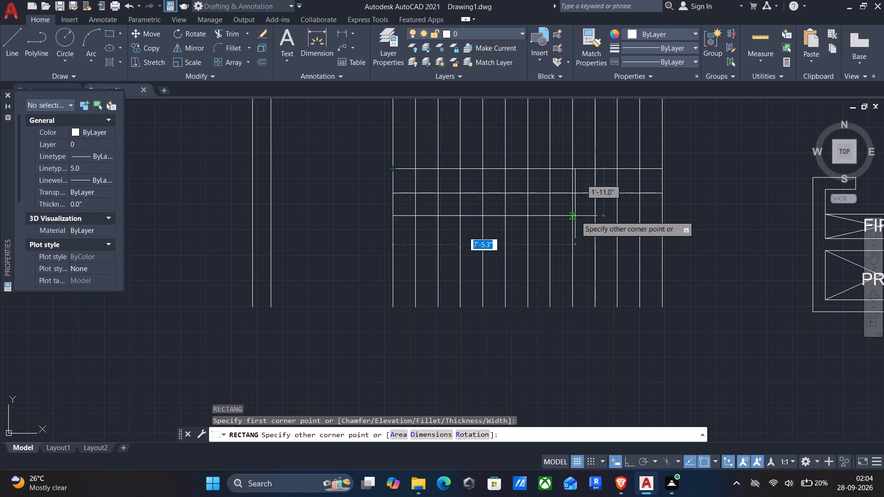
click(664, 194)
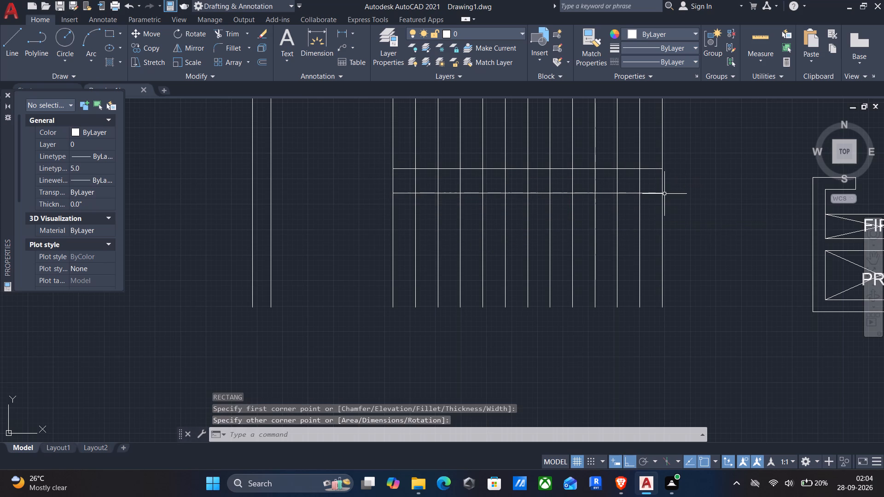
Offset the narrow rectangle across the stair treads 2" outward.
key(o)
key(Return)
drag(539, 154, 538, 148)
drag(536, 139, 536, 147)
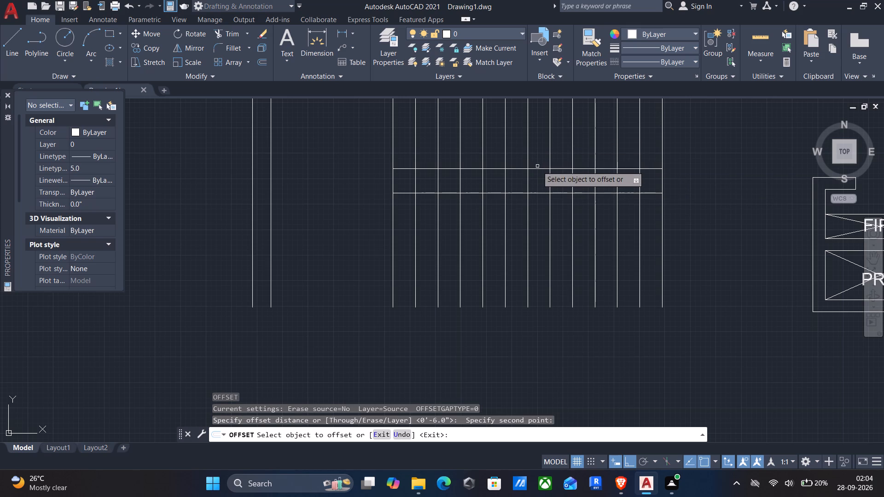
click(537, 168)
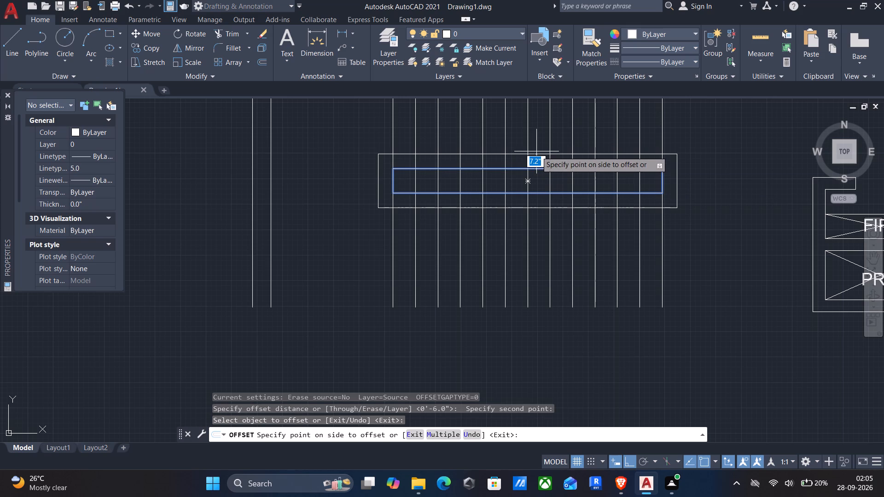
key(2)
key(shift+quotedbl)
key(Return)
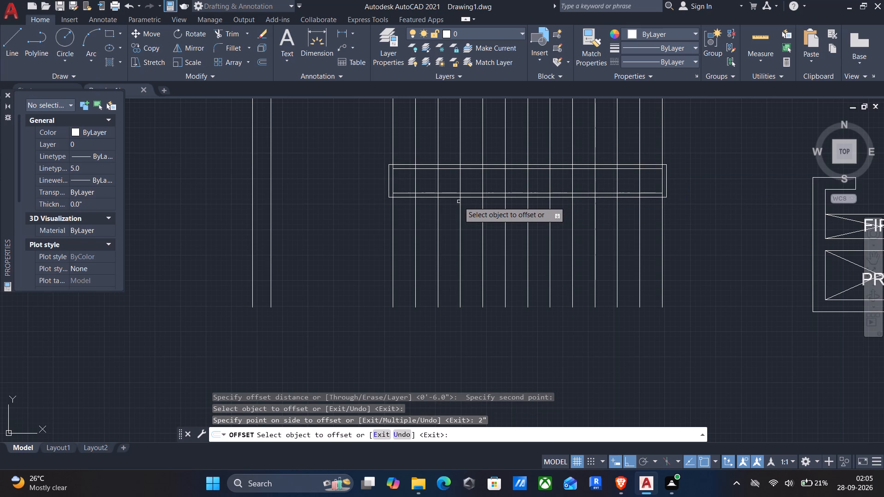
key(Return)
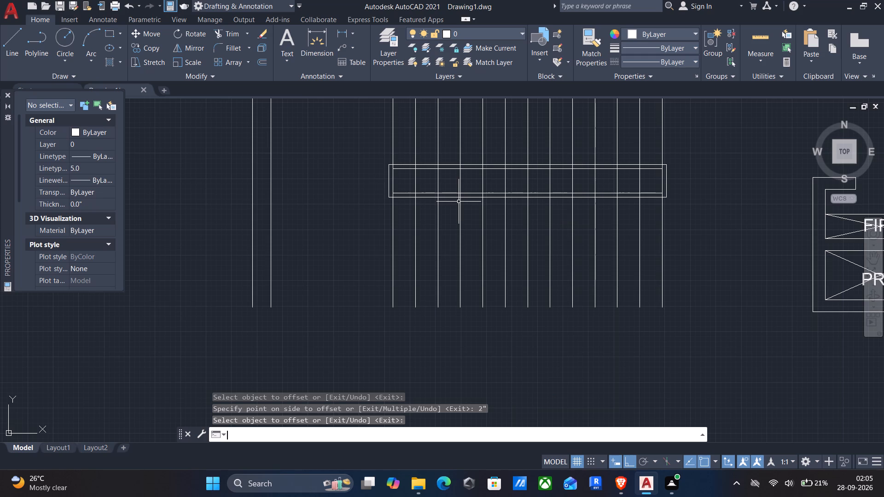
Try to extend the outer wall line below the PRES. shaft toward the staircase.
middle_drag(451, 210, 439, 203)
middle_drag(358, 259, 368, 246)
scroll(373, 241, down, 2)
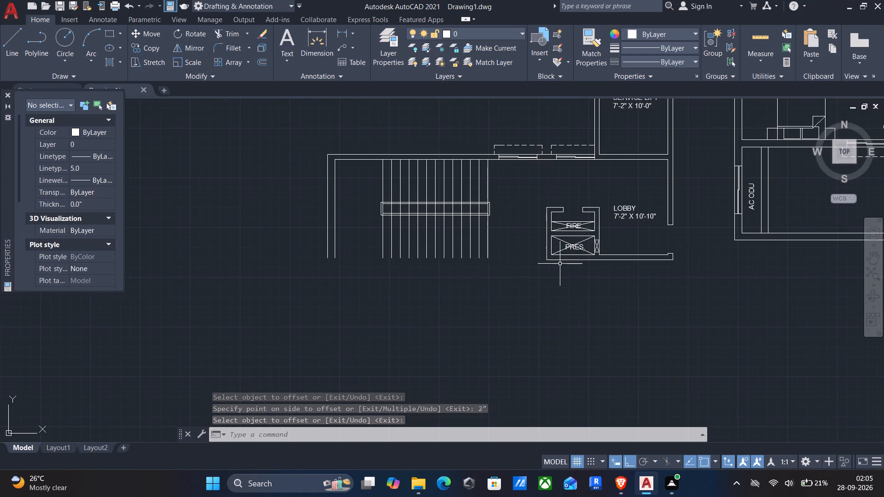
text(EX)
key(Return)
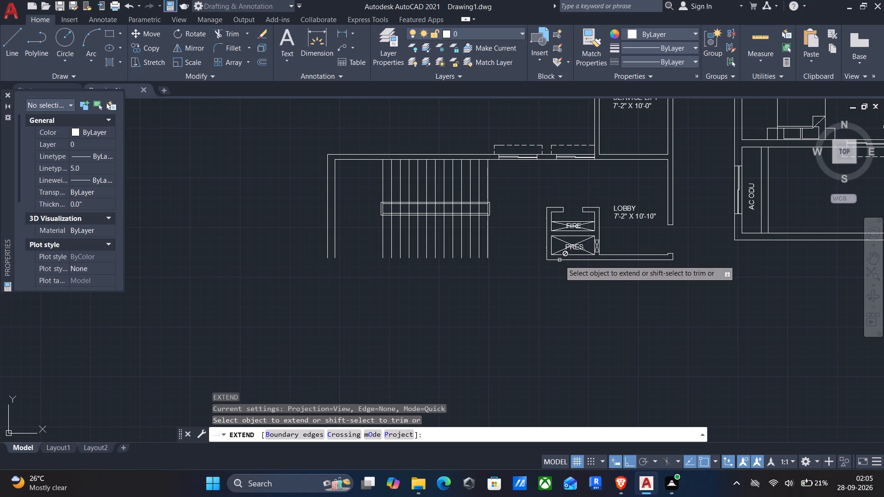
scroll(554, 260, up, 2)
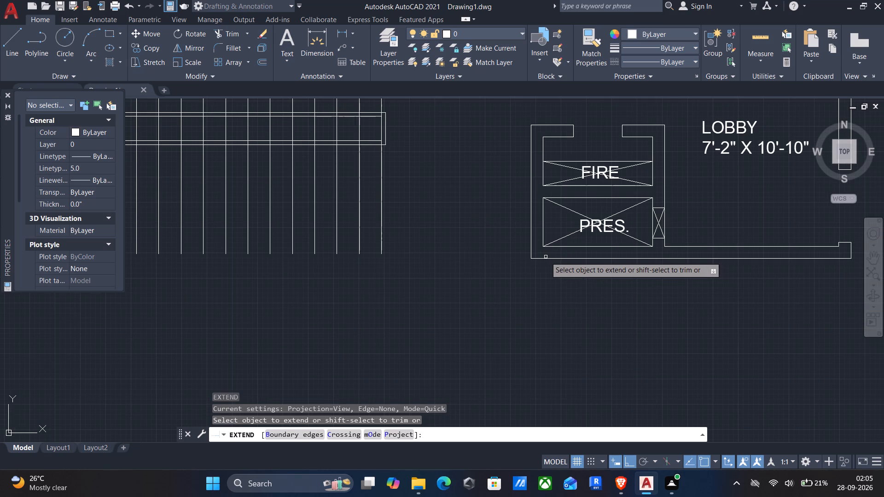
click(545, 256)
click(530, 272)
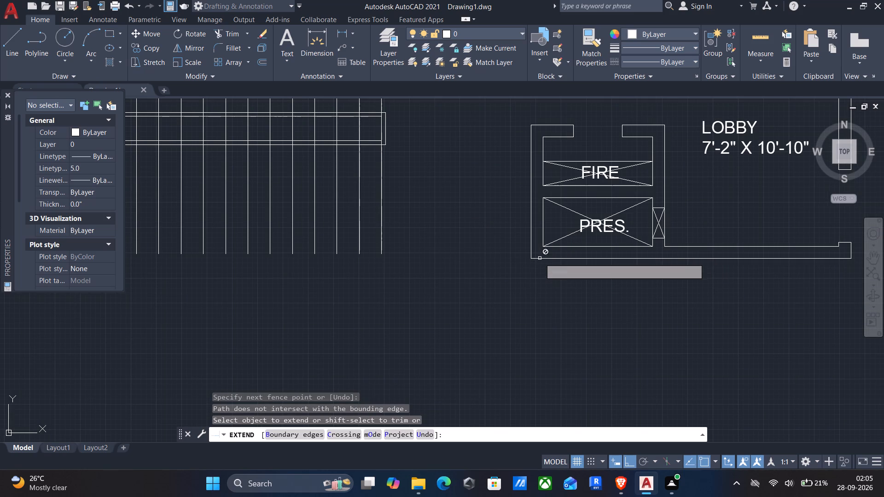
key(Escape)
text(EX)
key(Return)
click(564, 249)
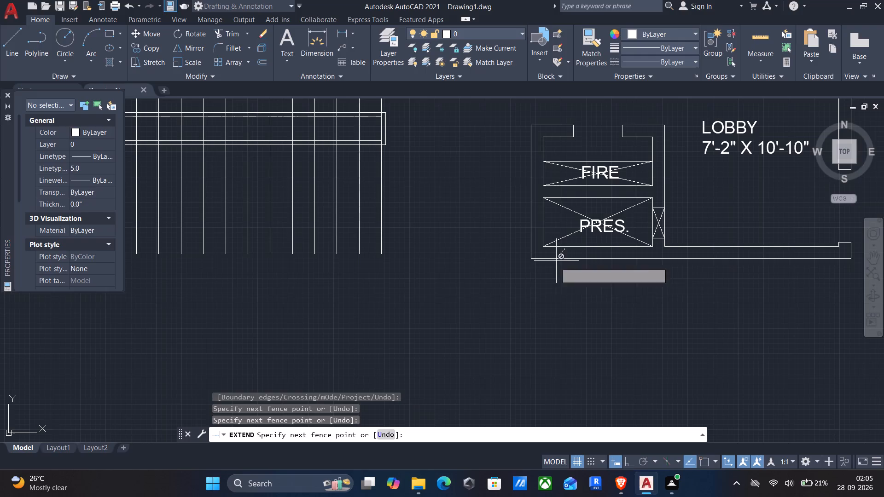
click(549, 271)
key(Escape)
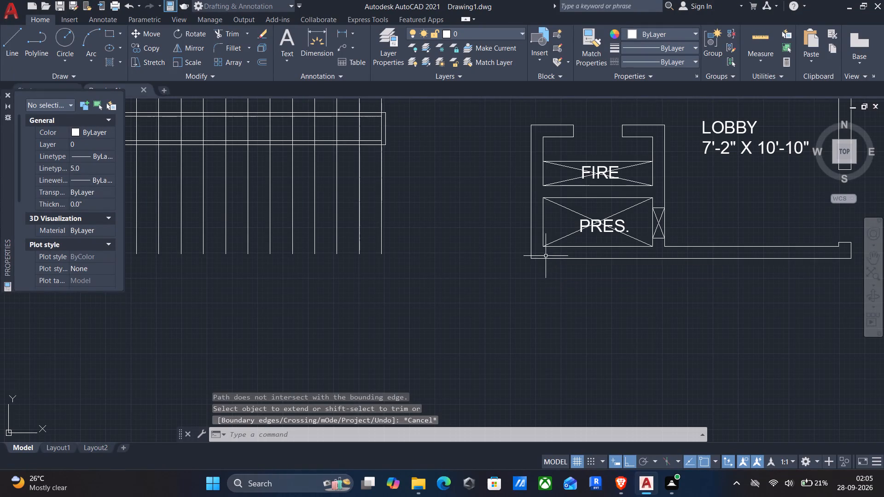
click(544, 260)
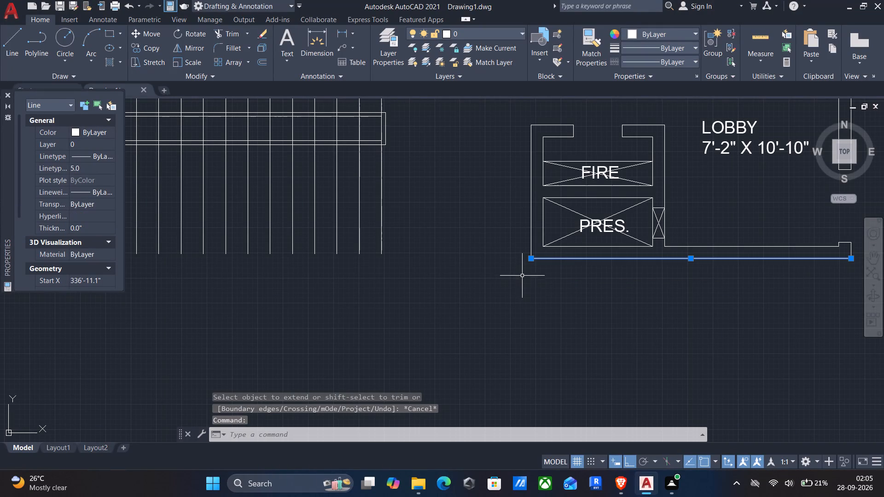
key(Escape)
Draw a horizontal line from the outer wall corner below the PRES. shaft to between the staircase's two vertical wall lines.
key(l)
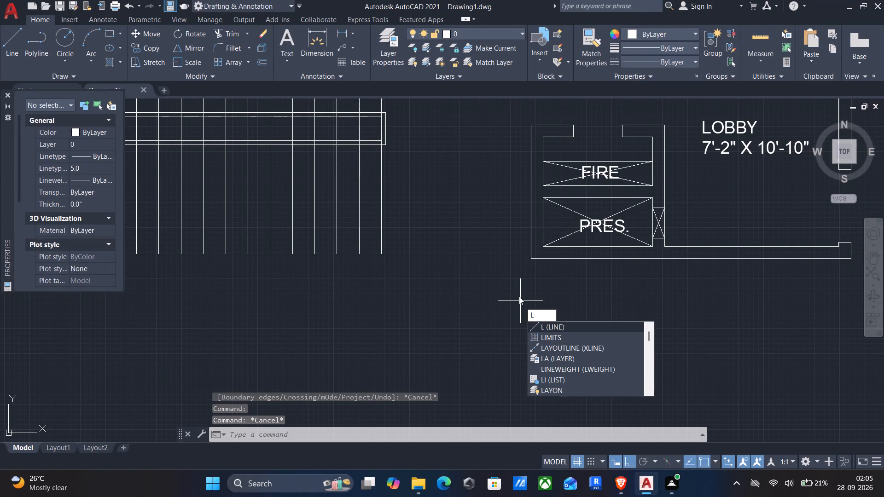
key(Return)
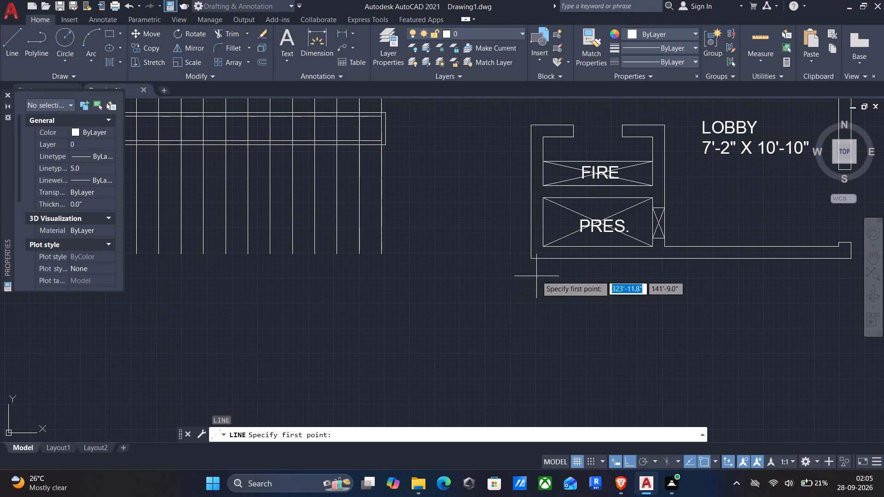
click(532, 255)
middle_drag(477, 281, 551, 303)
scroll(564, 301, down, 1)
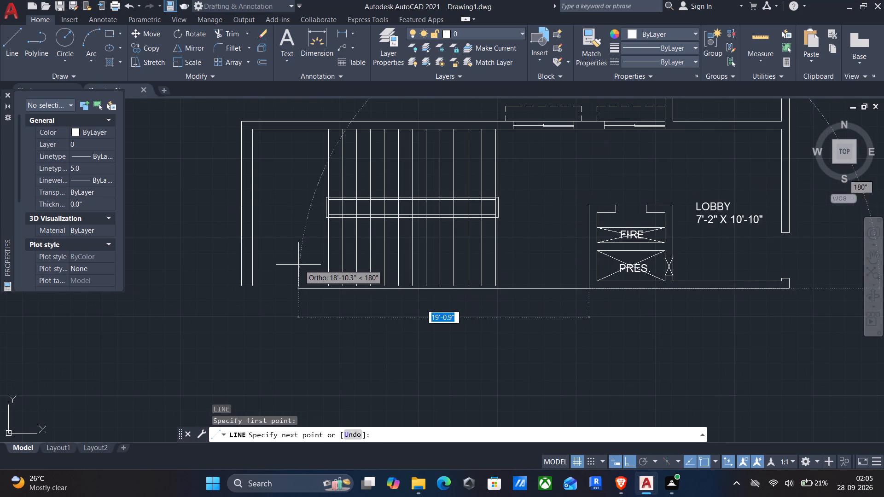
scroll(252, 288, up, 2)
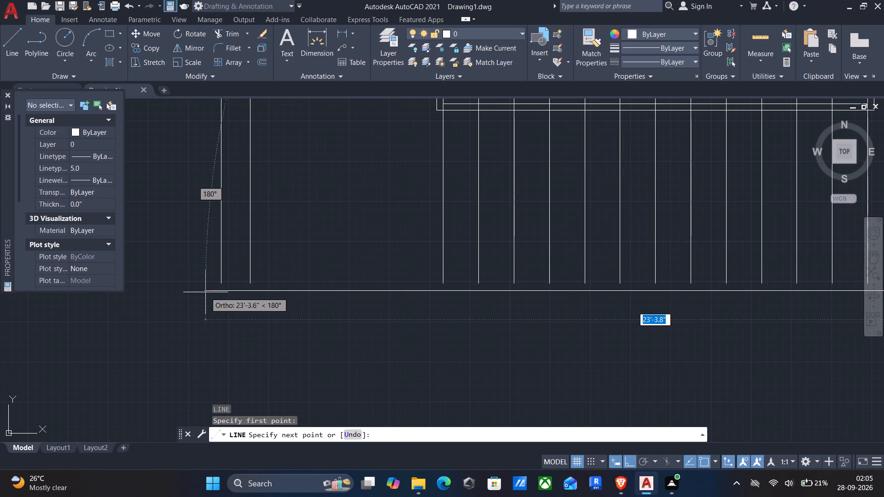
click(238, 296)
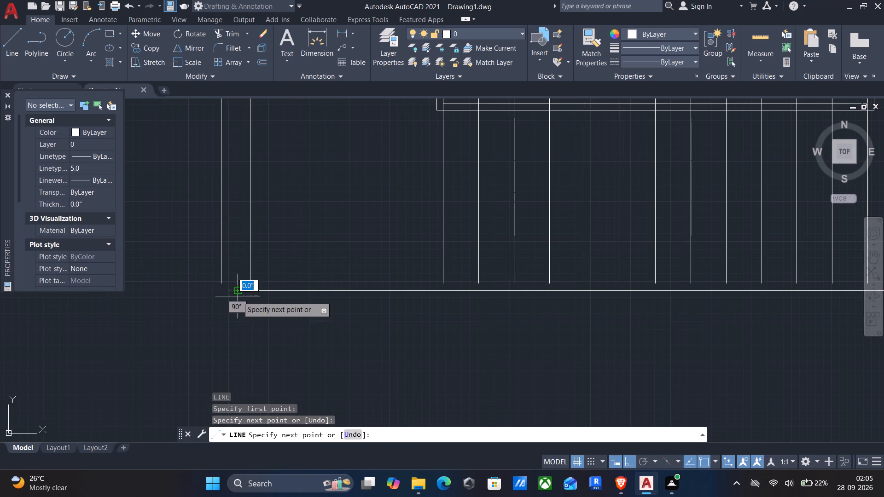
scroll(257, 304, down, 2)
scroll(352, 329, down, 2)
middle_drag(355, 335, 328, 340)
key(Return)
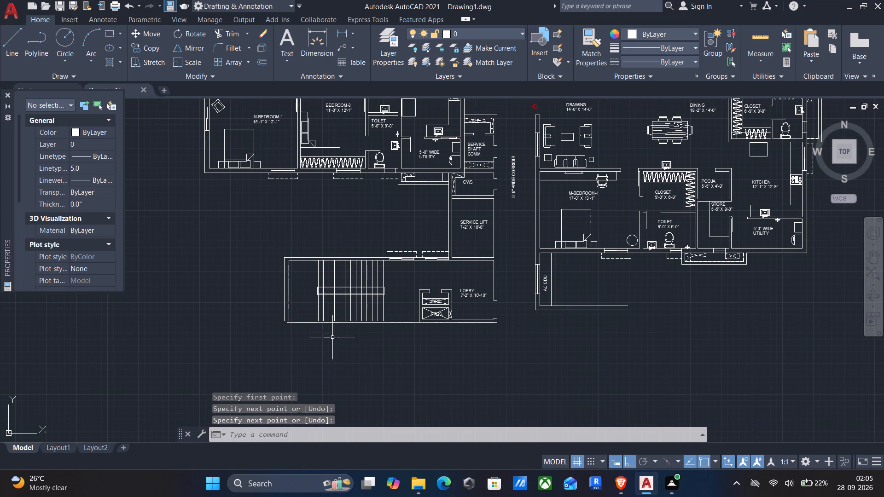
Offset the new horizontal wall line below the staircase 9" upward, toward the treads.
key(o)
key(Return)
scroll(383, 337, up, 2)
drag(385, 310, 392, 273)
drag(396, 259, 395, 273)
click(383, 300)
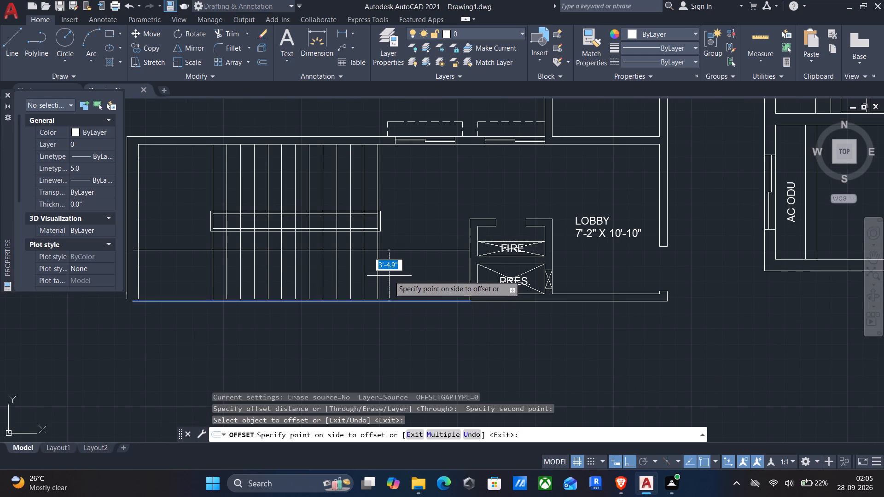
text(9")
key(Return)
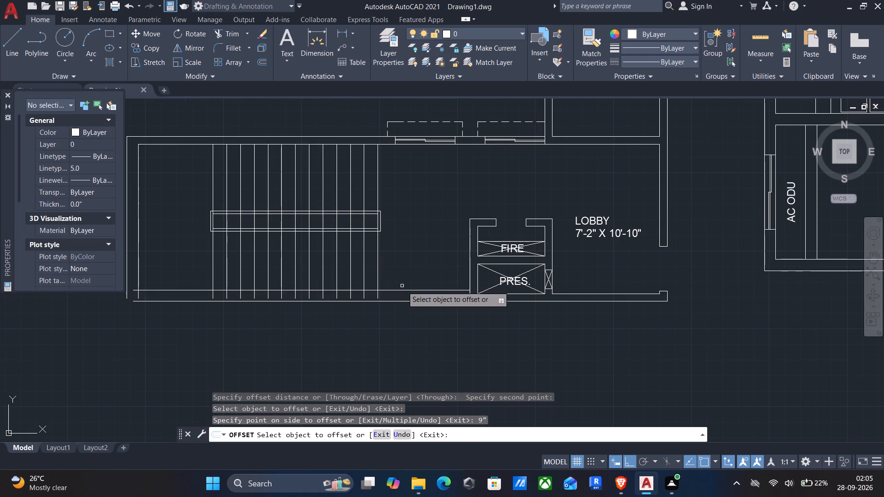
middle_drag(474, 316, 529, 326)
middle_drag(346, 321, 376, 327)
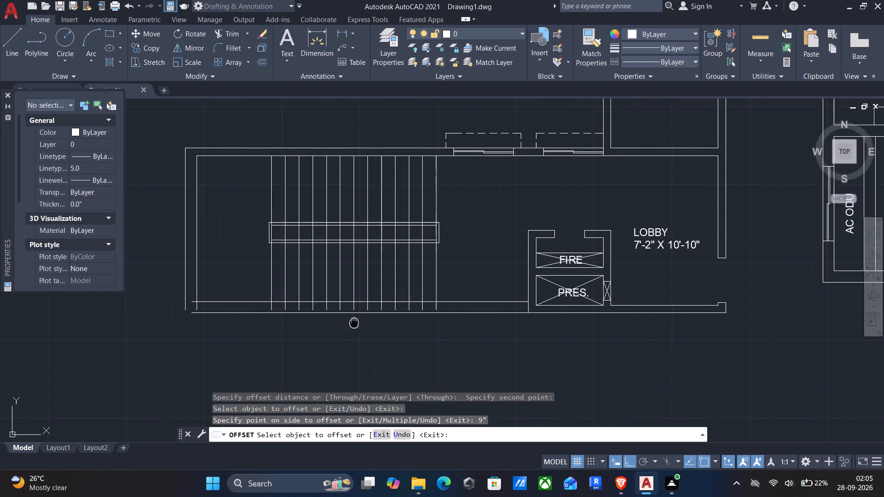
middle_drag(376, 327, 508, 343)
key(Return)
Fillet the outer and inner wall lines at the staircase's lower-left corner to join them with radius 0.
key(f)
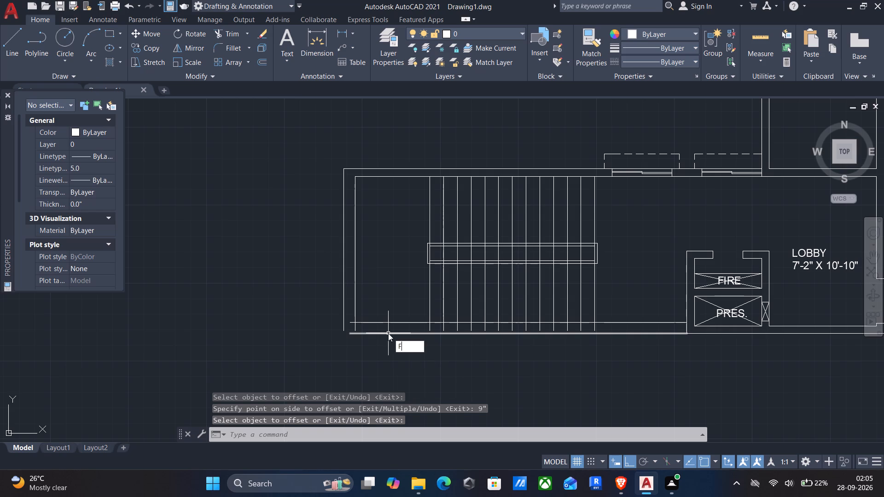
key(Return)
click(389, 334)
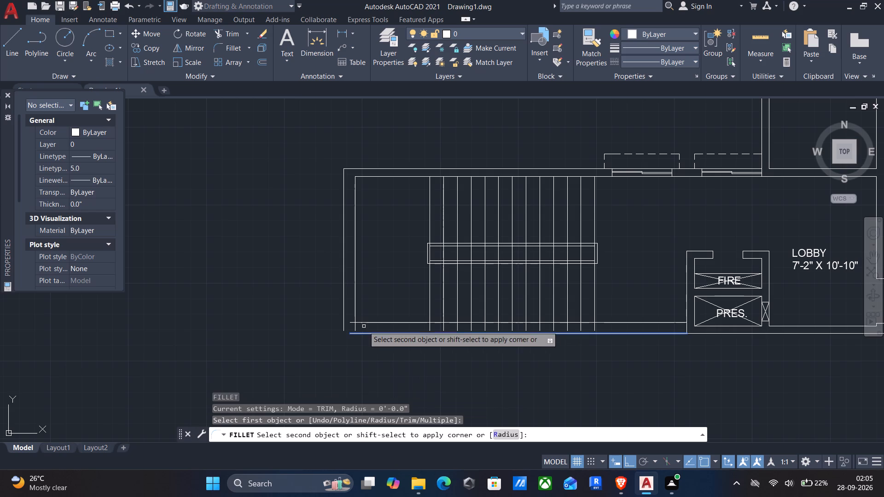
click(341, 319)
click(342, 317)
key(Return)
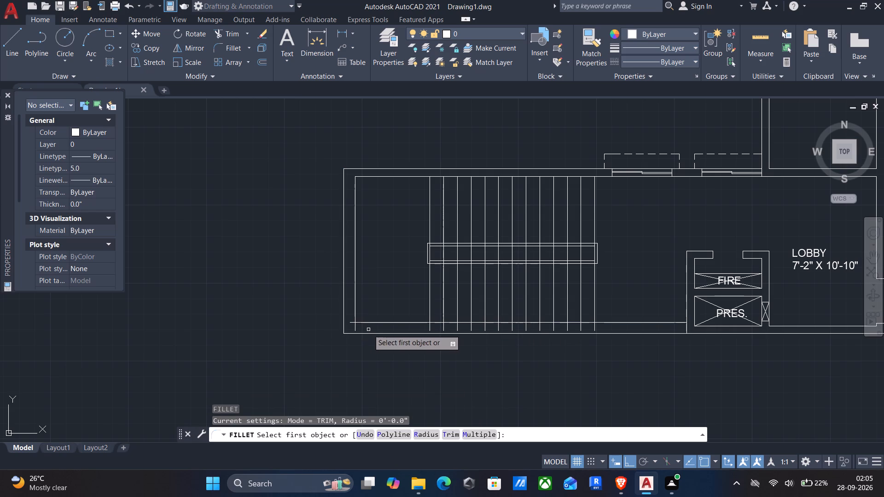
click(371, 324)
click(355, 312)
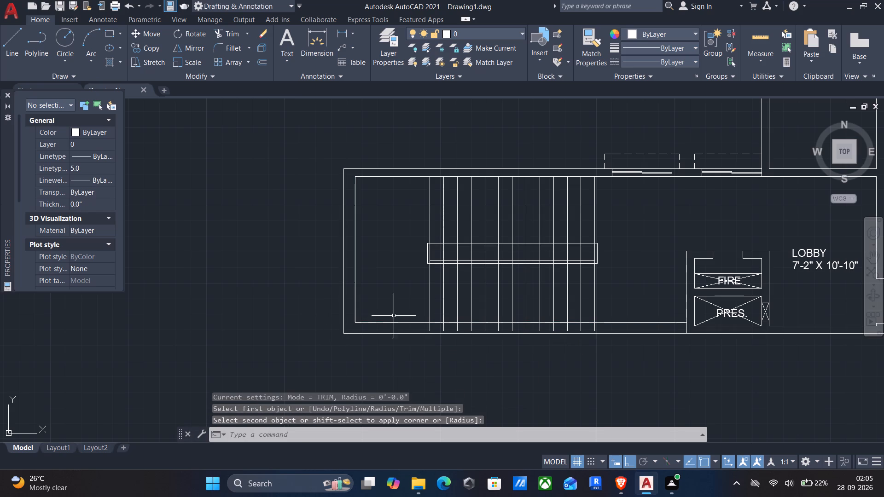
Trim the lower ends of the stair treads that run past the inner wall line below the staircase.
text(TR)
key(Return)
scroll(601, 318, up, 4)
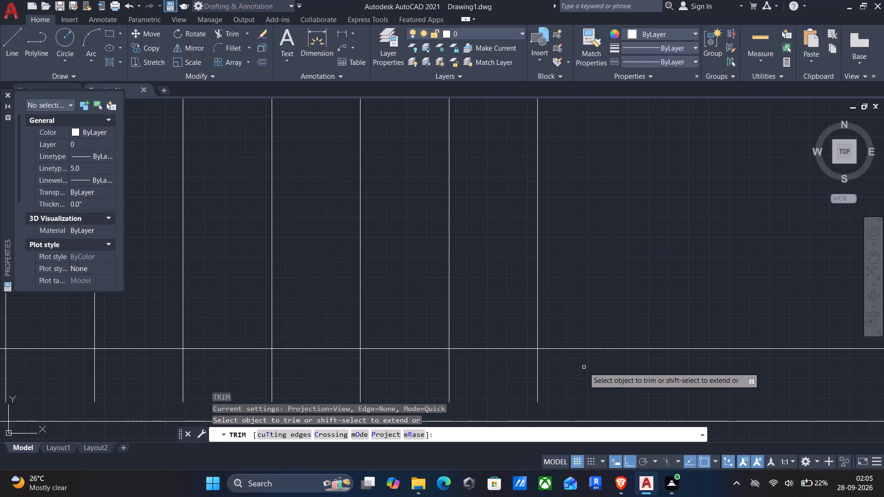
drag(584, 367, 66, 362)
middle_drag(46, 365, 442, 339)
scroll(460, 334, down, 2)
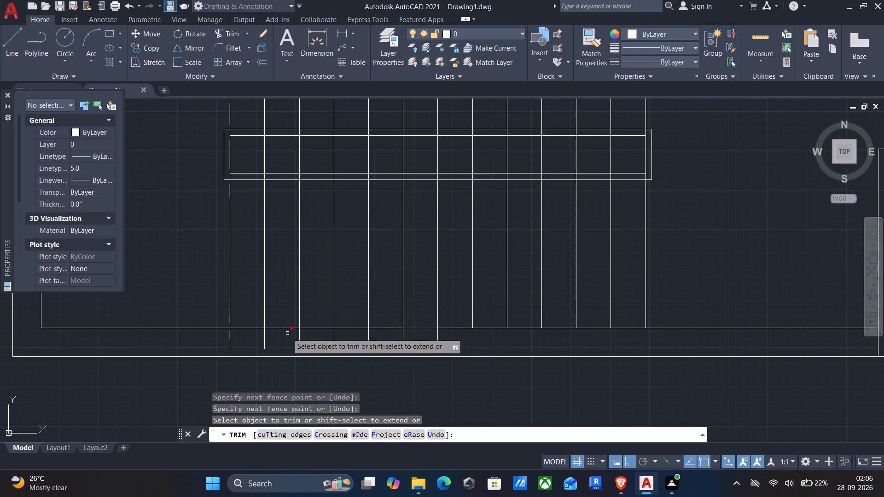
scroll(205, 335, up, 2)
drag(204, 330, 786, 338)
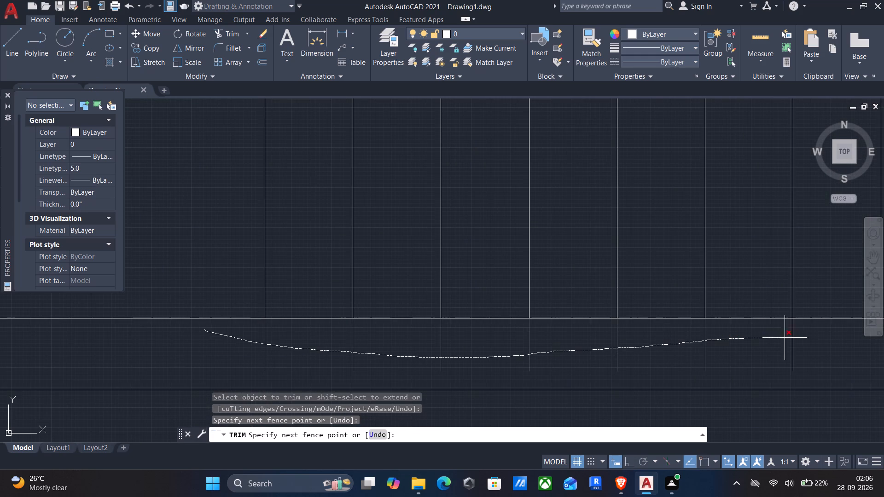
drag(786, 338, 797, 338)
scroll(798, 341, down, 1)
middle_drag(793, 359, 507, 368)
scroll(507, 368, down, 2)
middle_drag(499, 405, 499, 394)
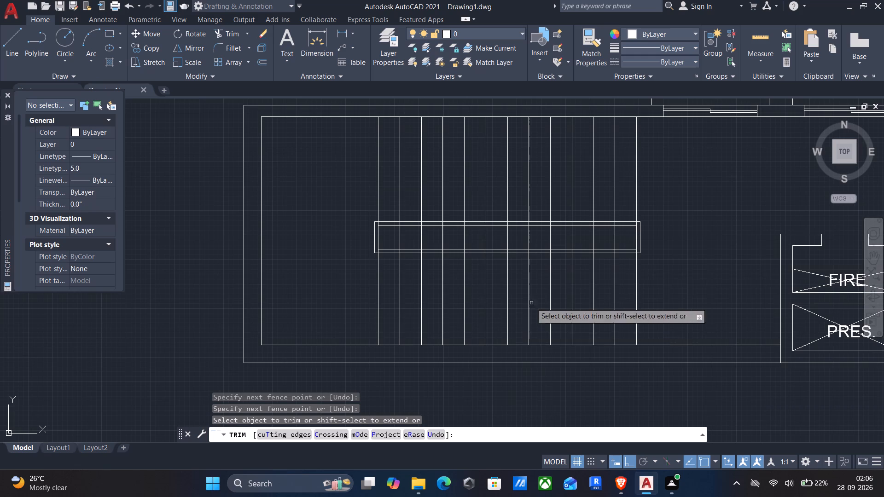
Trim away the tread lines passing through the inside of the staircase's central rail.
scroll(617, 234, up, 3)
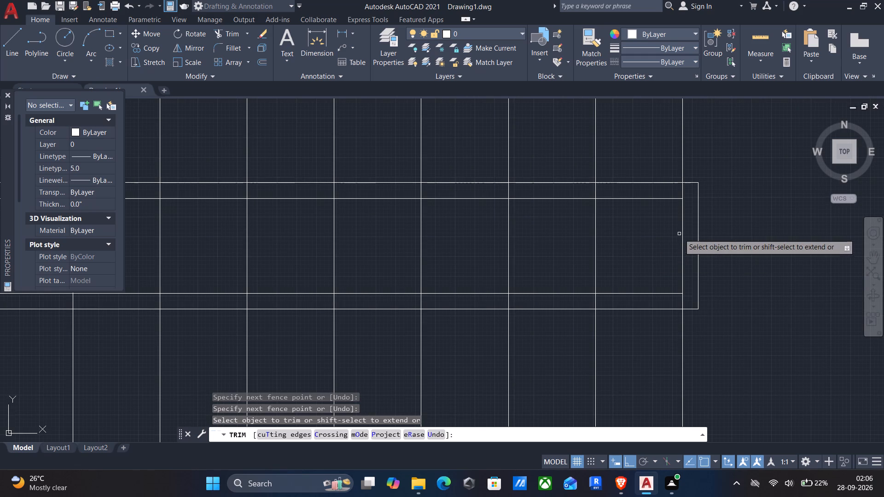
drag(686, 233, 410, 246)
middle_drag(382, 242, 531, 266)
drag(551, 258, 230, 248)
middle_drag(298, 284, 675, 343)
scroll(677, 342, down, 1)
drag(680, 338, 544, 340)
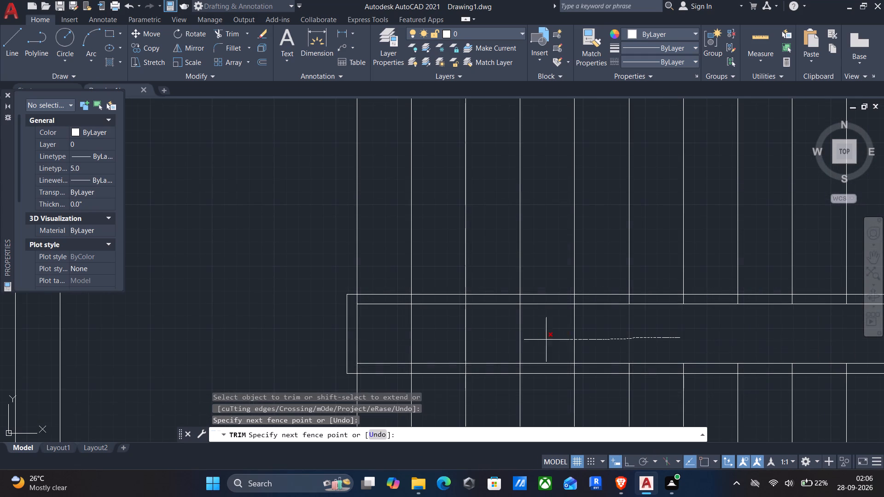
drag(544, 340, 396, 344)
scroll(393, 340, down, 1)
middle_drag(390, 342, 375, 325)
scroll(372, 323, down, 2)
middle_drag(341, 338, 331, 327)
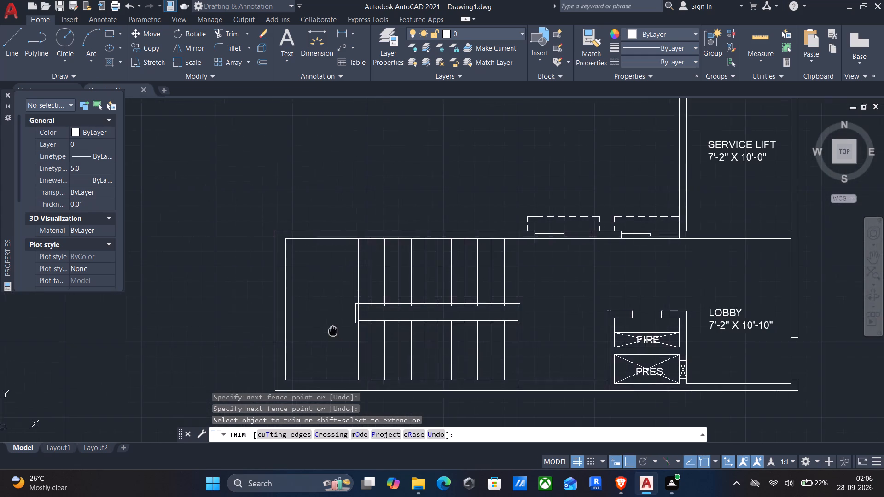
middle_drag(331, 327, 315, 295)
key(Return)
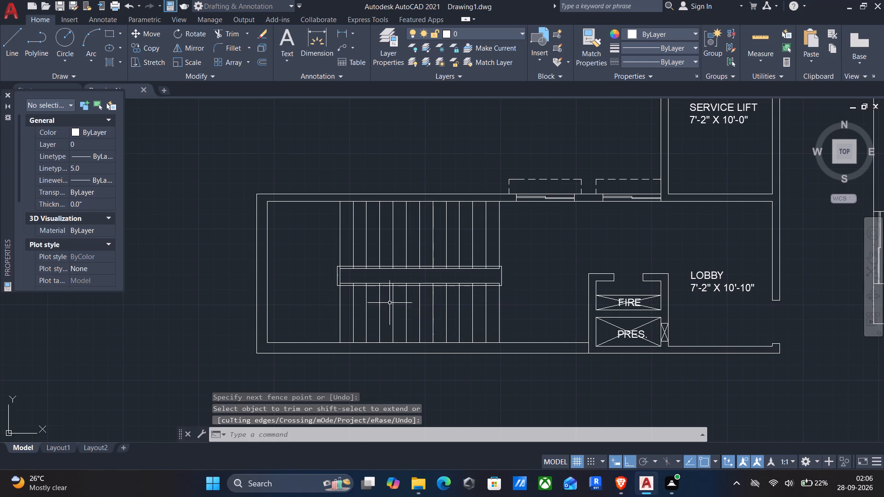
Draw a direction line from the middle of the upper flight's lobby-side tread across to the landing and down toward the lower flight.
scroll(395, 304, down, 1)
middle_drag(401, 308, 435, 319)
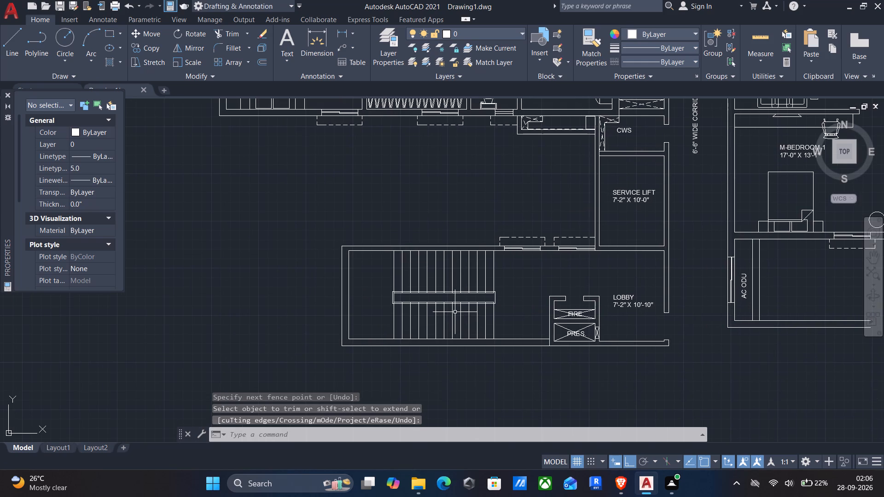
key(l)
key(Return)
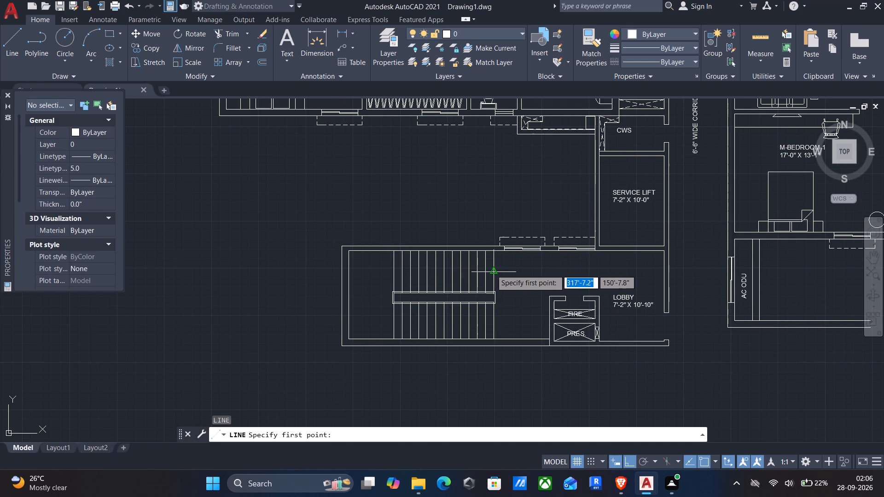
click(493, 269)
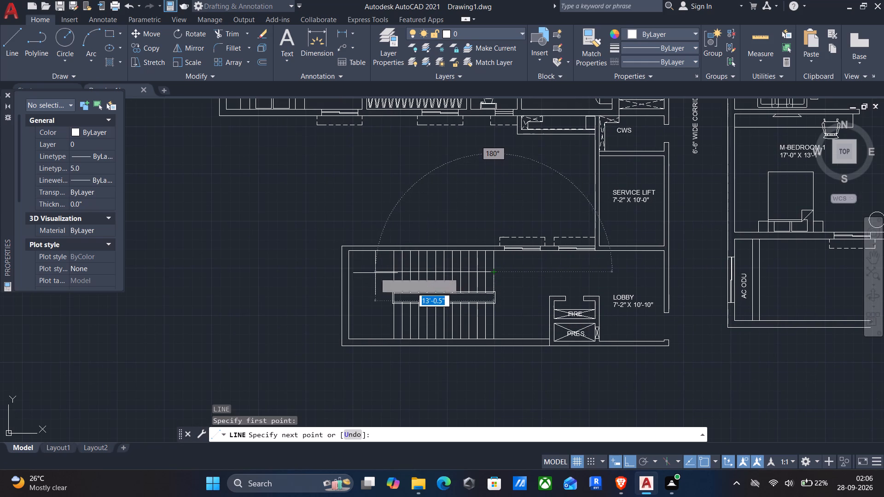
click(370, 273)
click(370, 315)
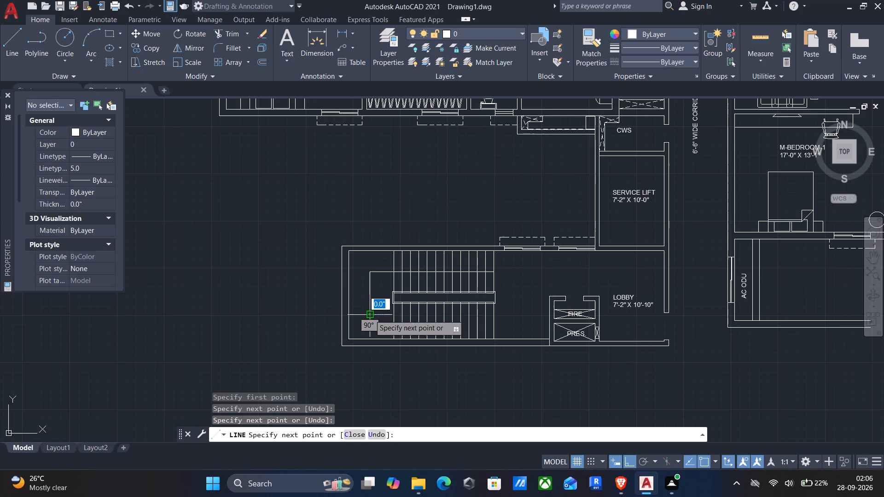
key(Return)
Draw a horizontal line about 3' long from the lower flight's second tread into the landing.
key(Return)
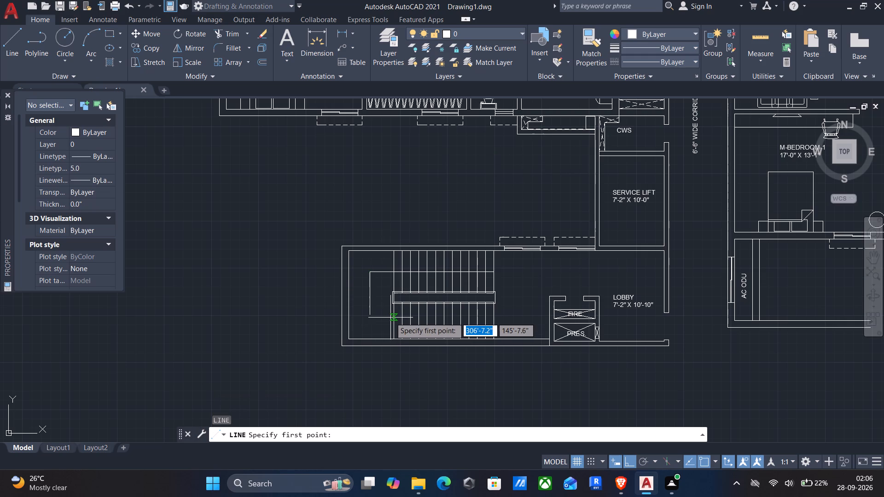
click(403, 319)
scroll(373, 321, up, 2)
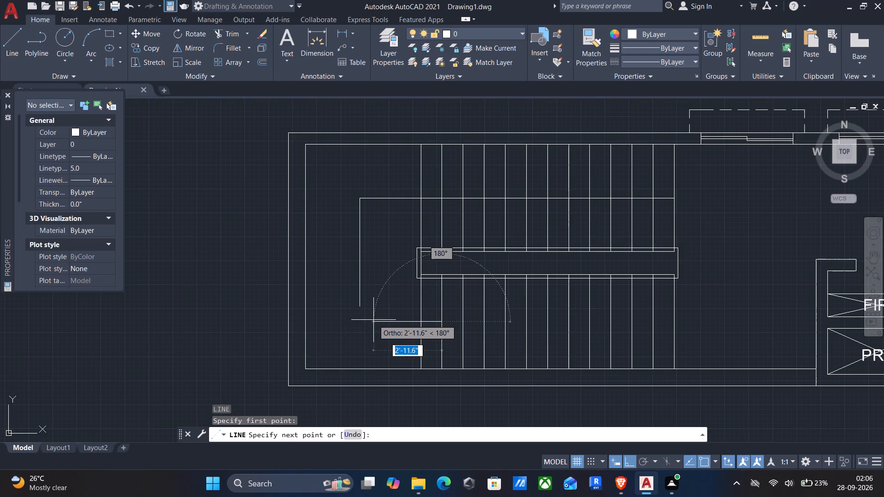
click(372, 322)
key(Return)
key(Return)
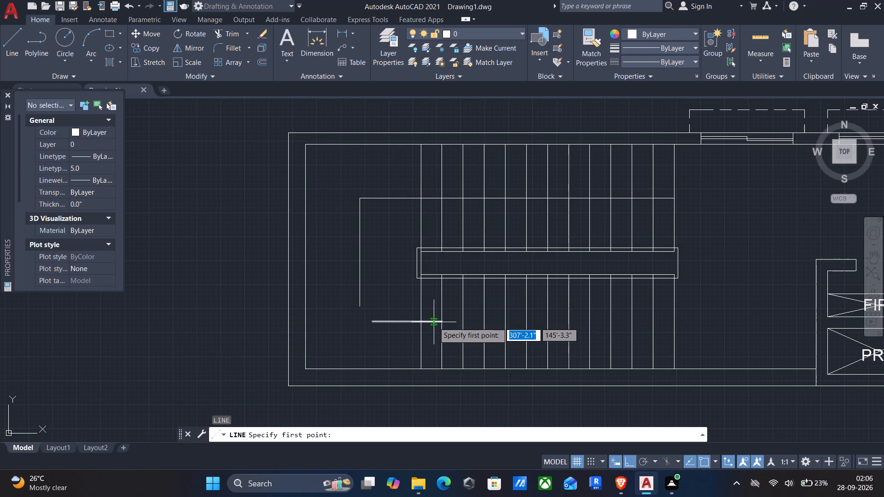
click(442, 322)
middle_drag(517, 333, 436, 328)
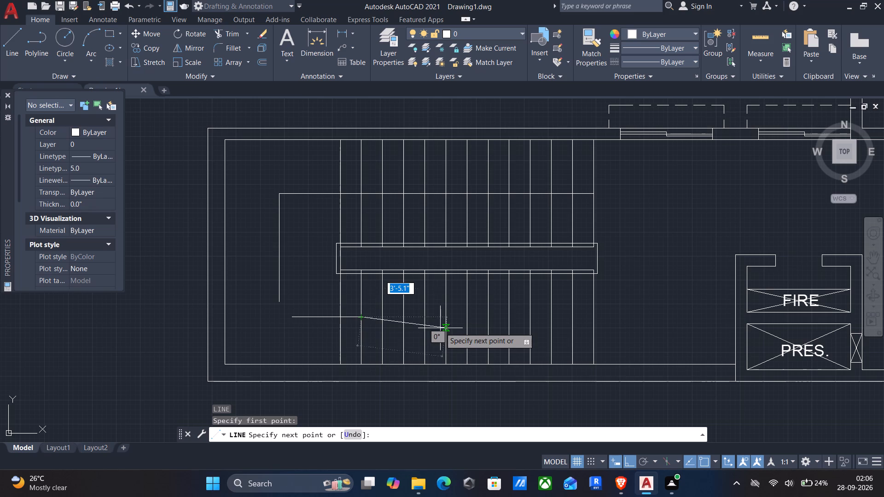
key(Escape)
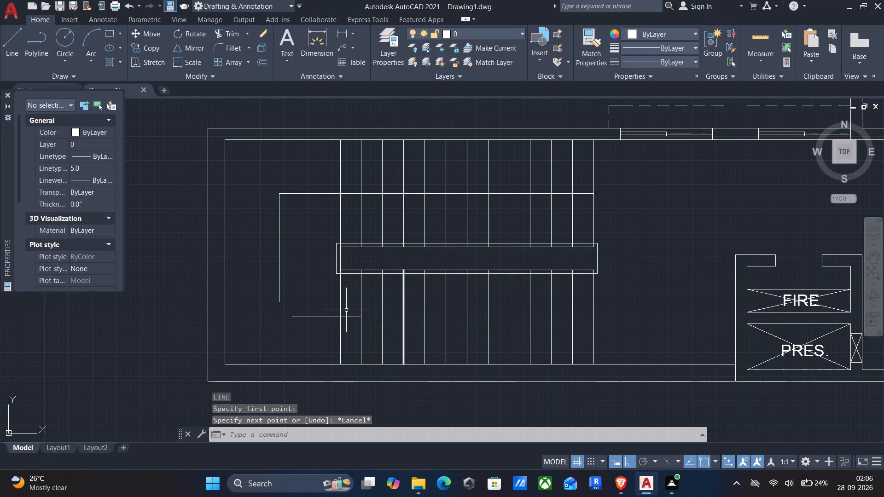
Continue the lower flight's horizontal line toward the lobby with a segment about 2'-9" long, ending on a tread.
key(l)
key(Return)
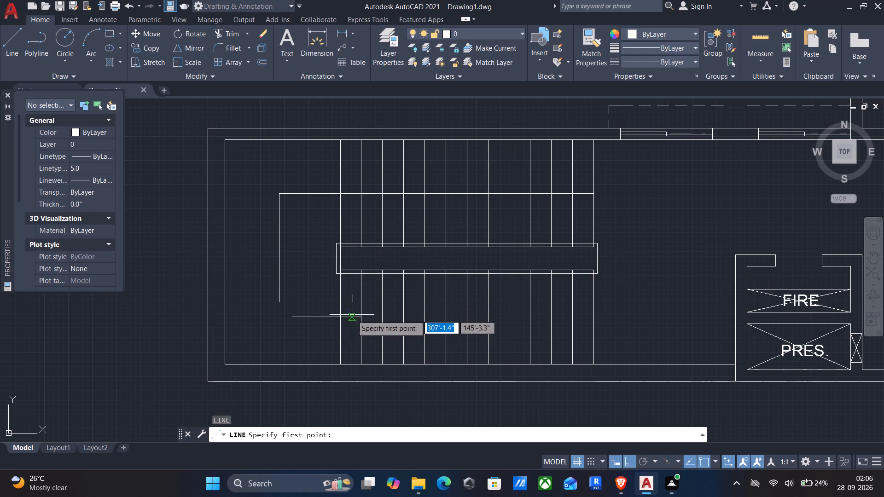
click(361, 318)
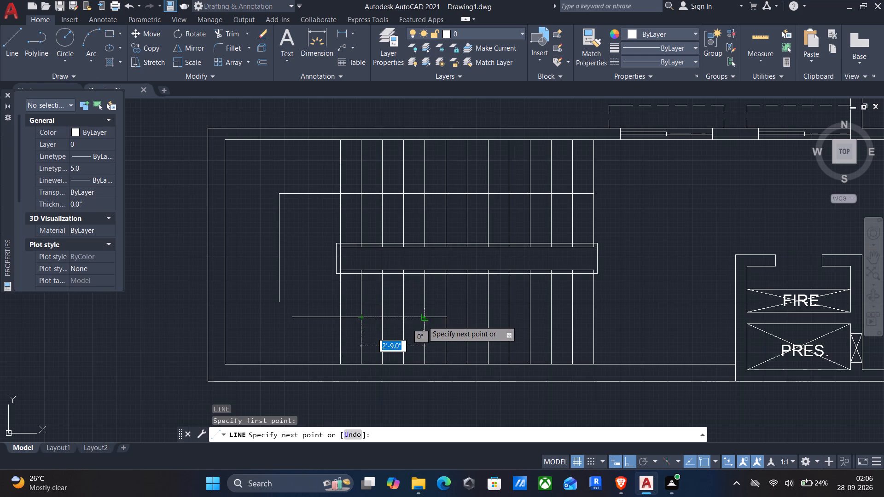
click(419, 321)
key(Return)
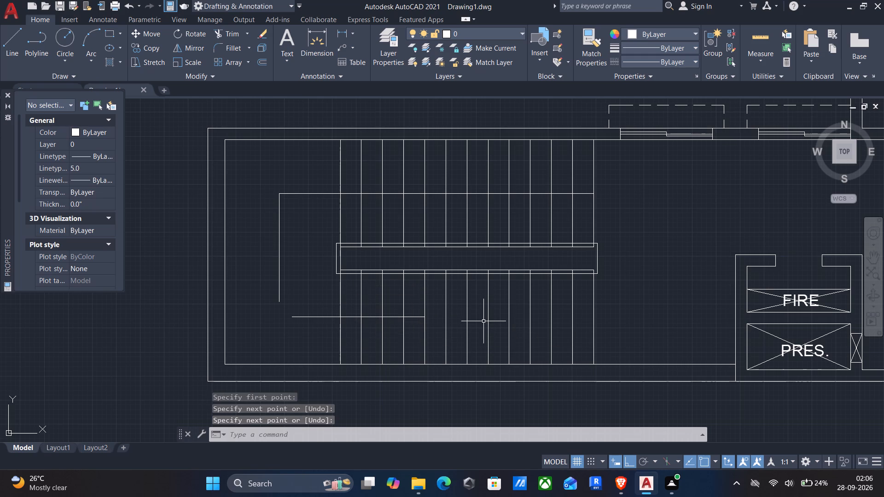
Draw a separate horizontal line about 4'-7" long across the lower flight's lobby-side treads, aligned with the first and ending at the last tread.
key(Return)
click(487, 319)
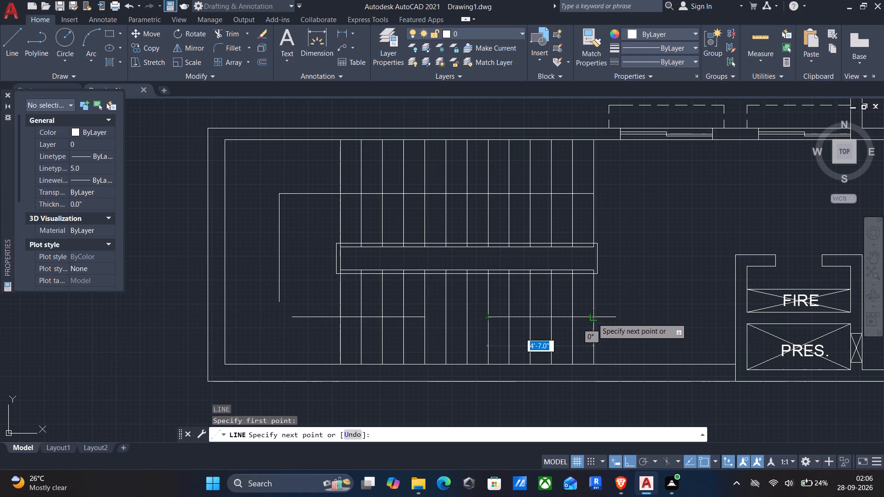
click(593, 318)
key(Return)
Draw a circle of about 2.1" radius at the lobby-side end of the lower flight's direction line.
scroll(500, 315, up, 2)
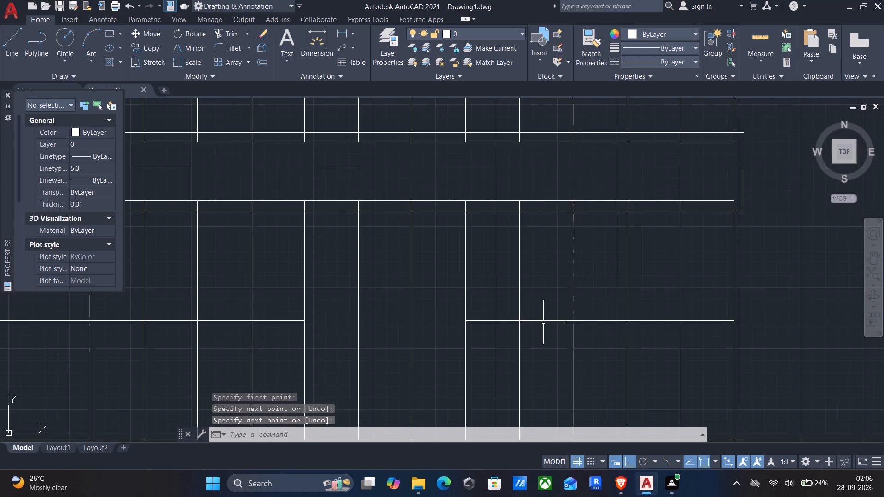
key(c)
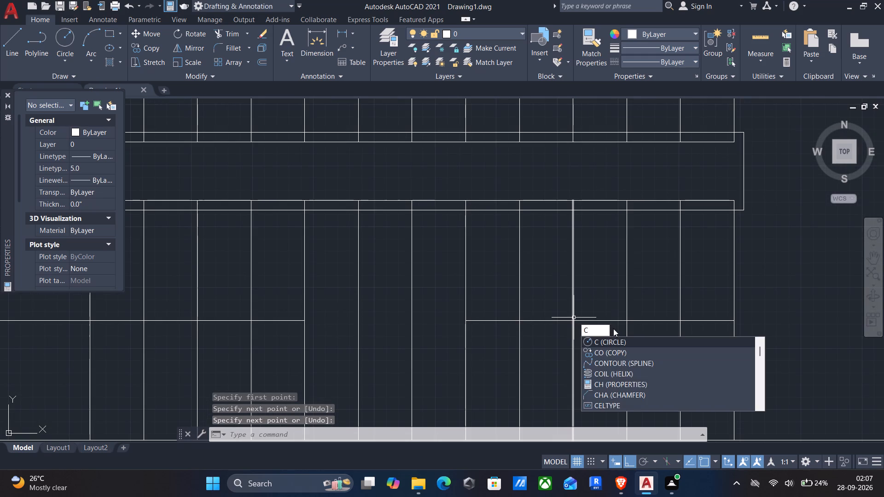
key(Return)
click(733, 323)
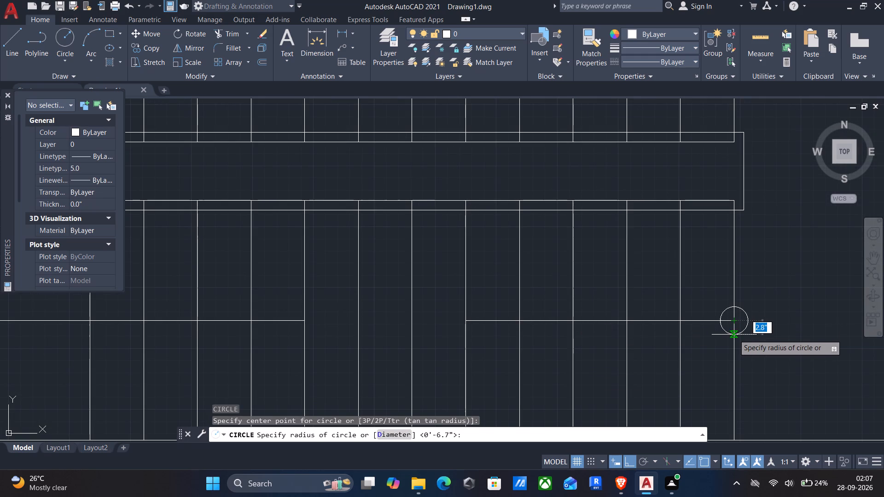
click(734, 331)
Draw a circle of about 2.7" radius at the lobby-side end of the upper flight's direction line.
scroll(683, 307, down, 1)
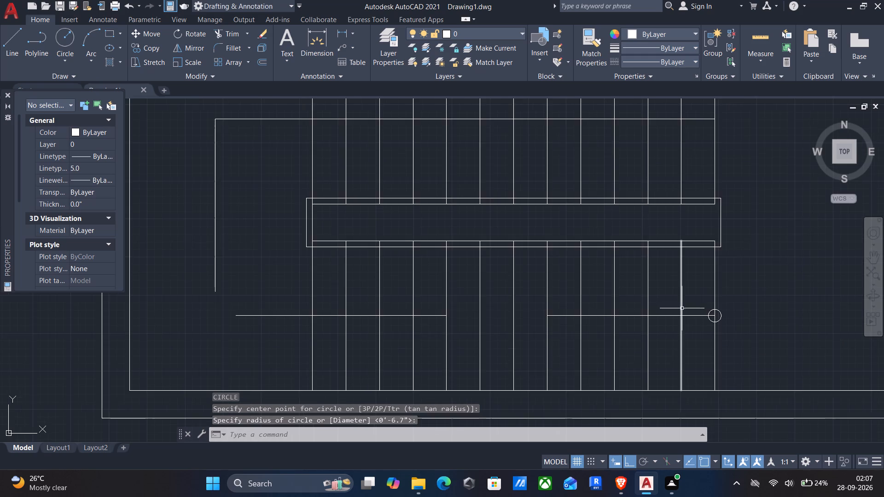
middle_drag(675, 318, 654, 391)
middle_drag(624, 393, 566, 491)
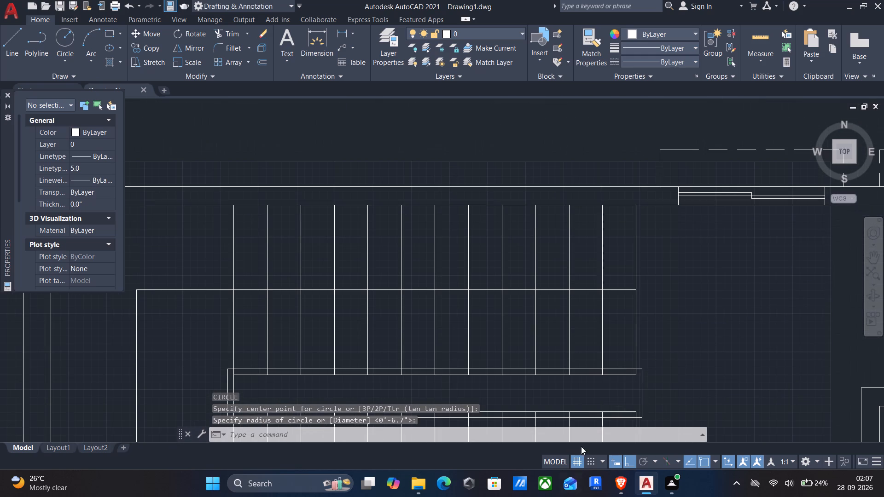
key(Return)
click(633, 292)
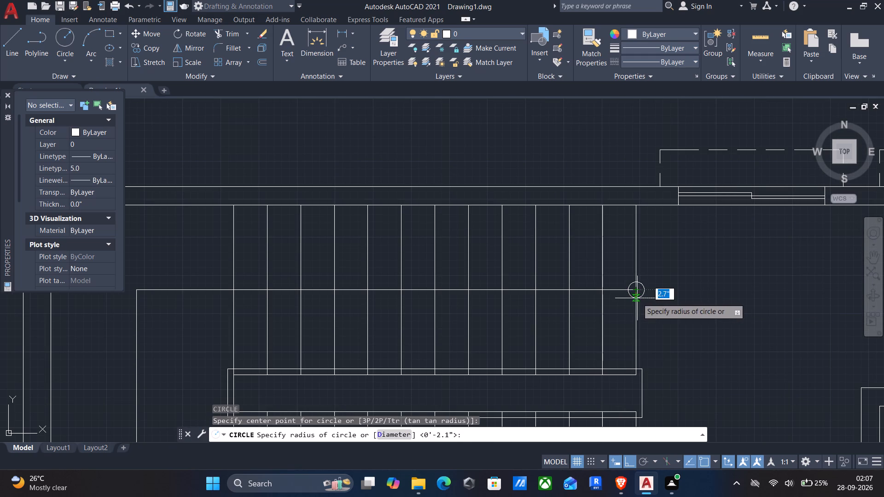
click(637, 298)
With ortho off, draw the upper half of an arrowhead as three line segments at the inner end of the lower flight's landing-side direction line.
scroll(626, 311, down, 2)
middle_drag(599, 338, 631, 244)
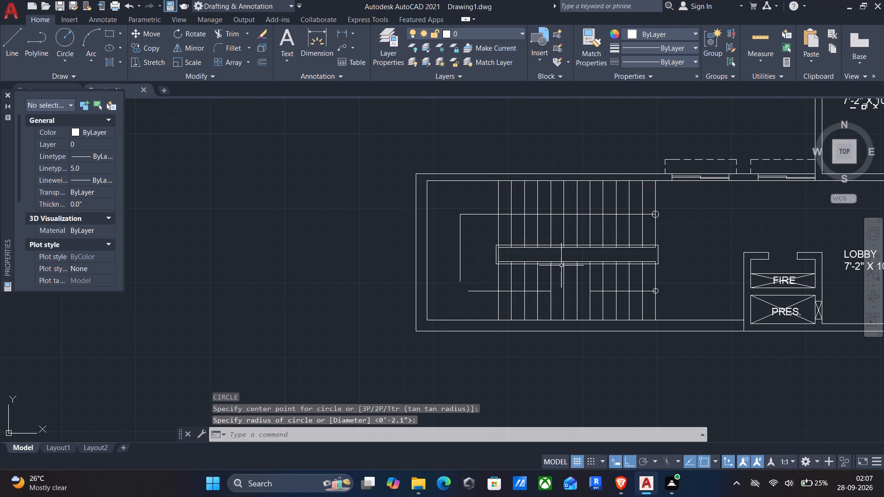
key(l)
key(Return)
scroll(546, 289, up, 2)
click(554, 294)
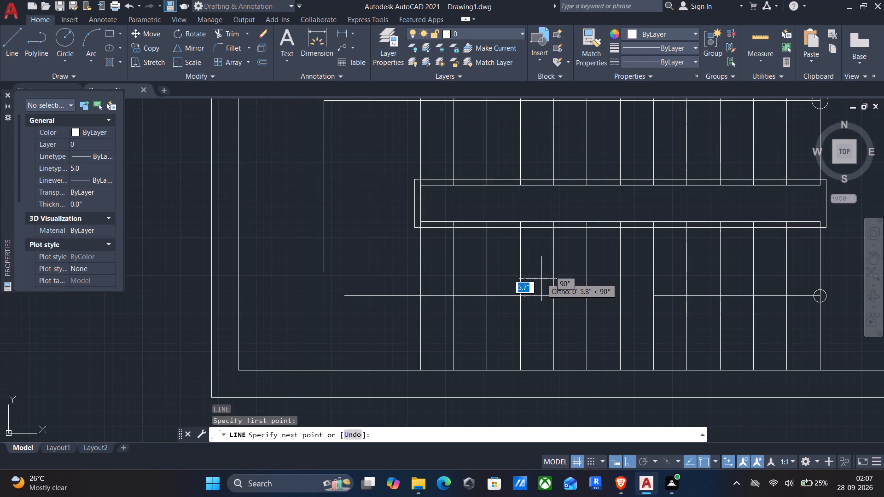
key(F8)
scroll(548, 287, up, 2)
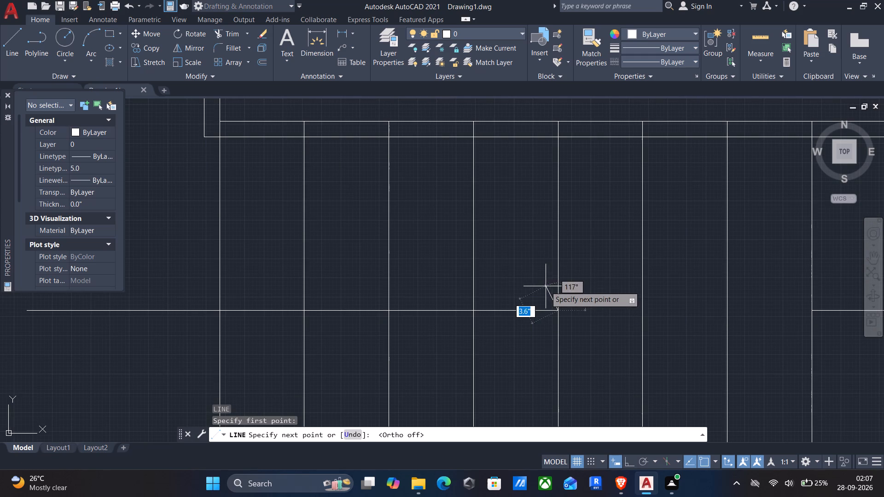
click(525, 261)
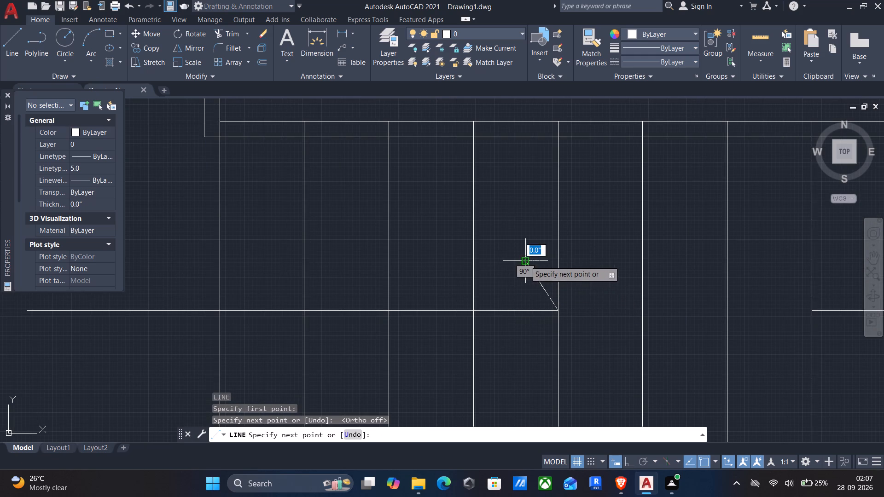
click(523, 289)
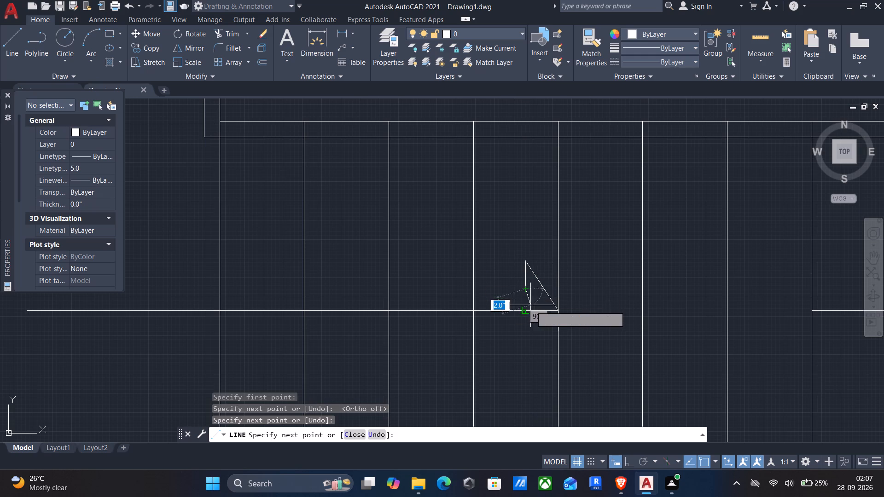
click(539, 312)
key(Return)
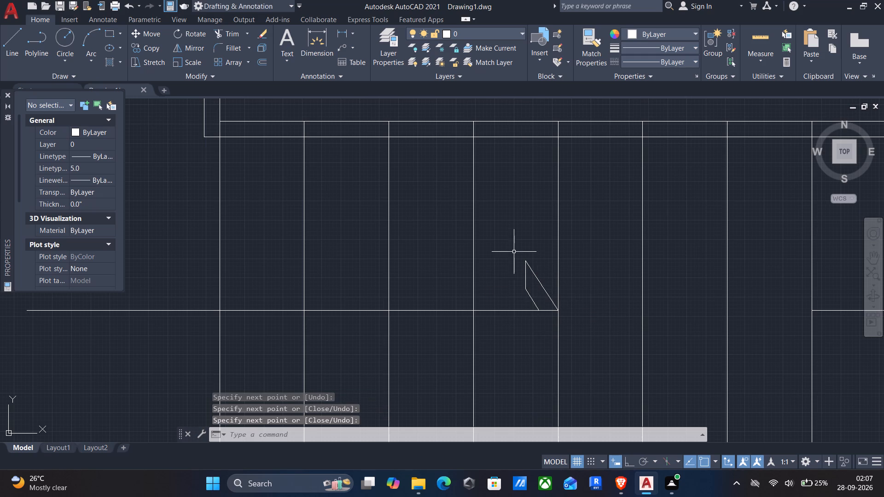
Mirror the half arrowhead about the lower flight's landing-side direction line, keeping the original, to complete the arrowhead.
click(514, 249)
click(576, 333)
text(MI)
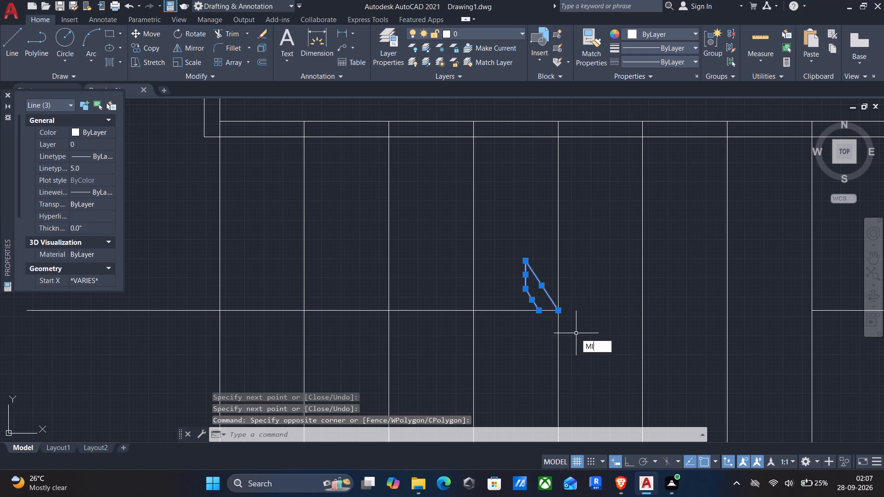
key(Return)
click(559, 313)
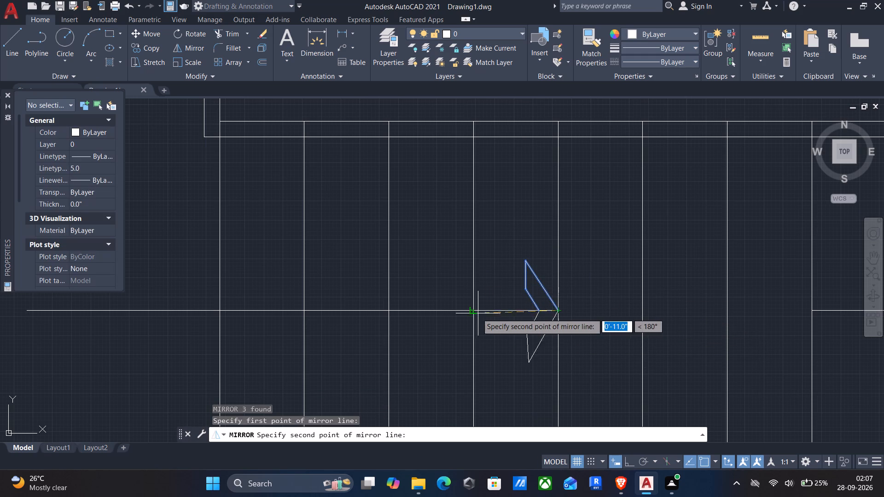
key(F8)
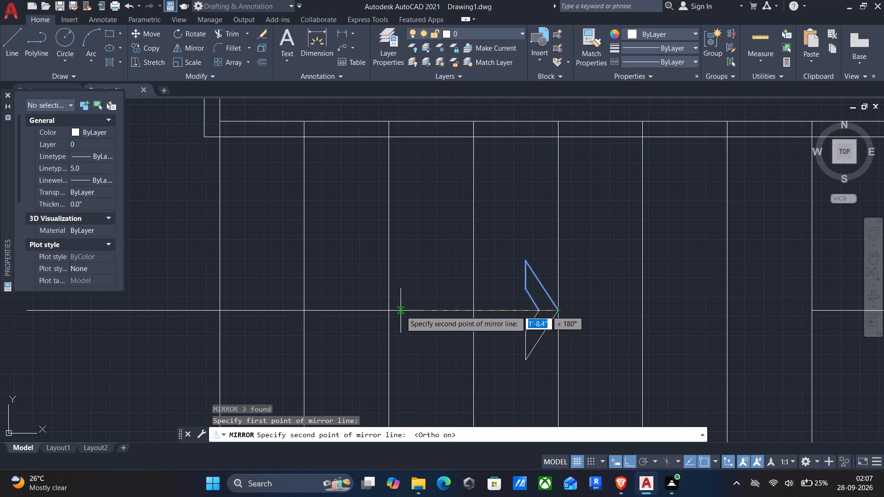
click(400, 311)
key(Return)
Mirror the completed arrowhead about the next tread line toward the lobby, keeping the original, to make an opposite-facing arrowhead.
scroll(412, 331, down, 2)
middle_drag(421, 342, 420, 319)
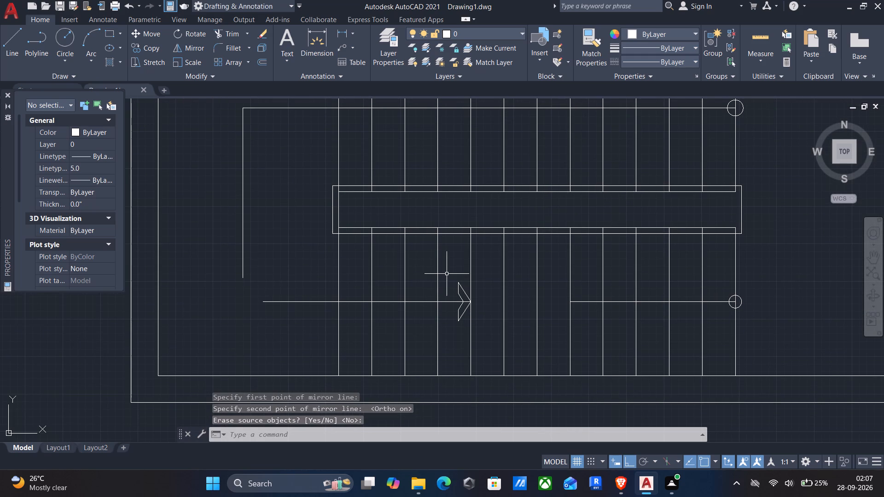
click(447, 274)
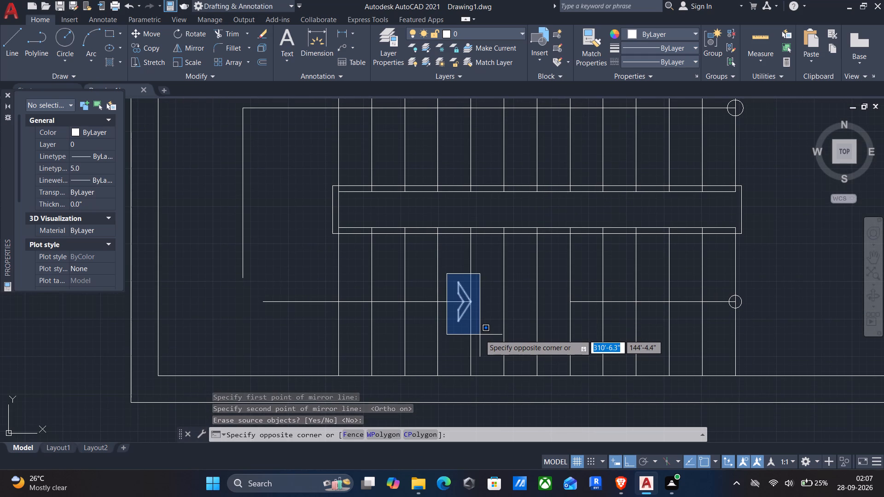
click(480, 335)
text(MI)
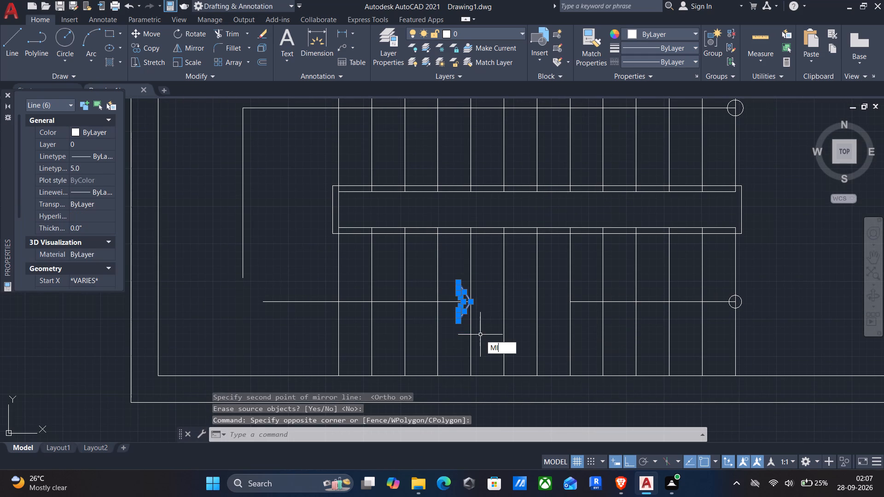
key(Return)
click(504, 295)
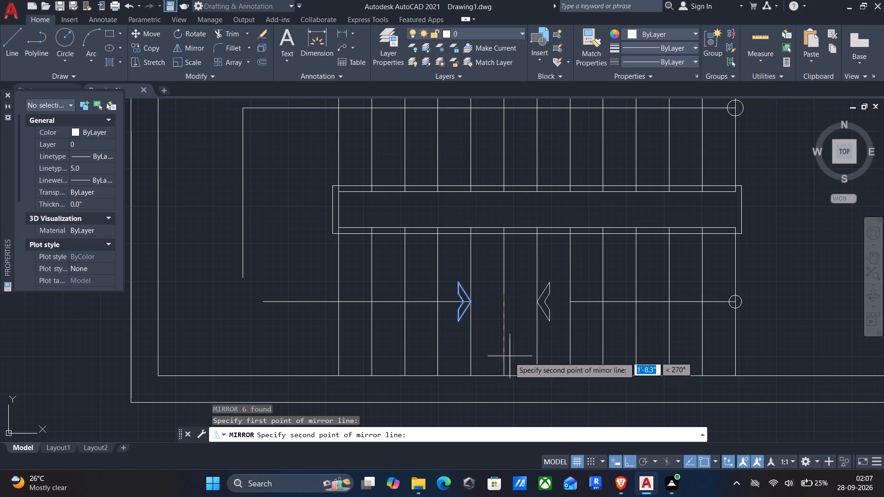
click(507, 365)
key(Return)
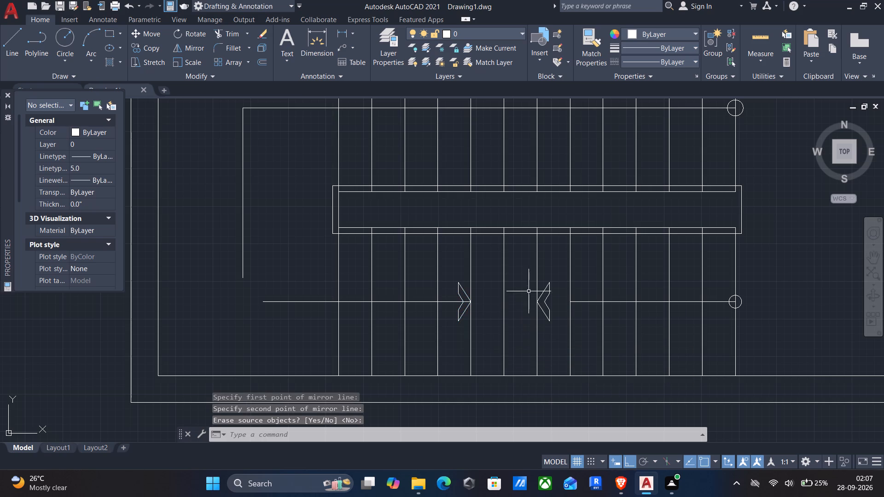
Move the mirrored arrowhead onto the inner end of the lower flight's lobby-side direction line.
click(523, 277)
click(561, 331)
key(m)
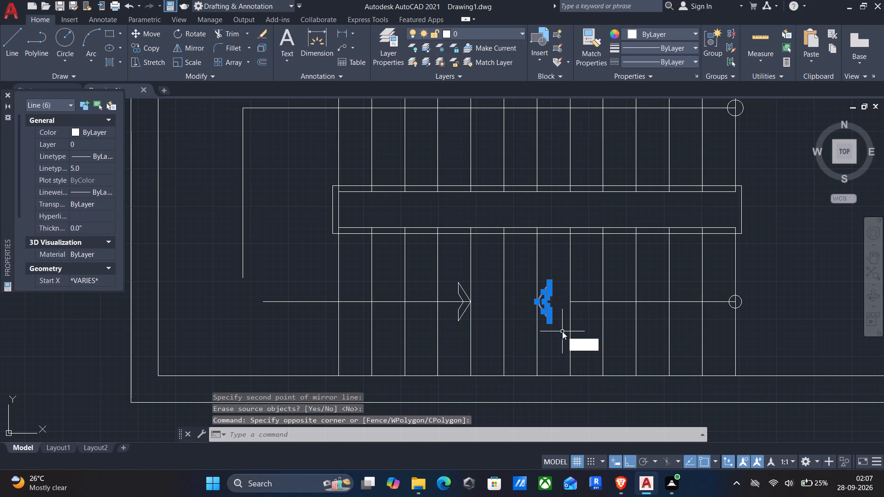
key(Return)
scroll(545, 304, up, 2)
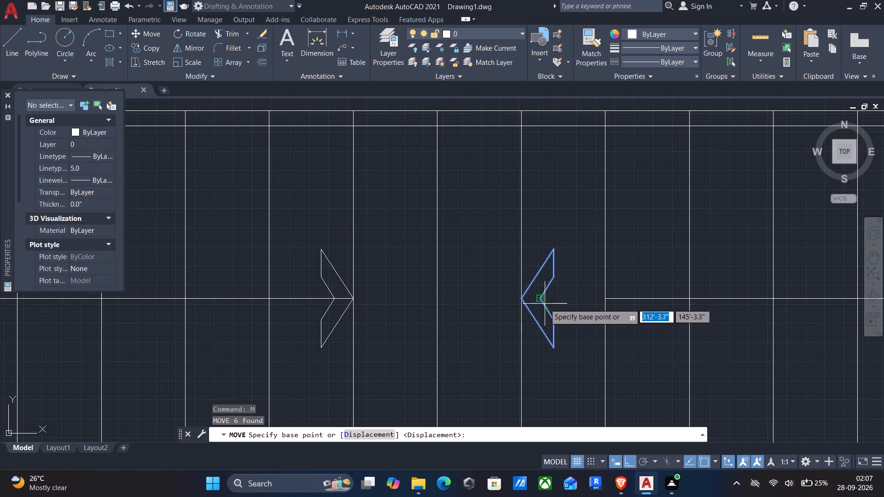
click(544, 299)
click(605, 297)
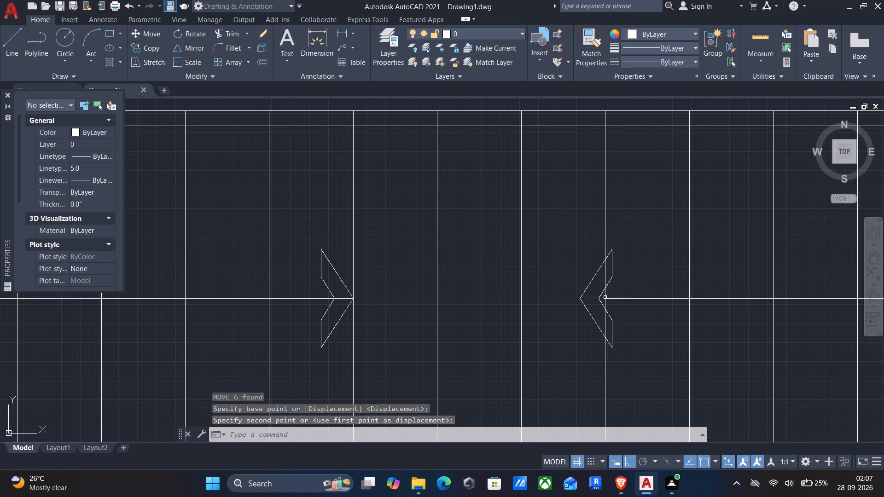
With ortho off, draw a five-segment zigzag break line between the arrowheads, from the central rail's lower edge to the inner wall line below.
scroll(535, 290, down, 1)
middle_drag(522, 301, 576, 304)
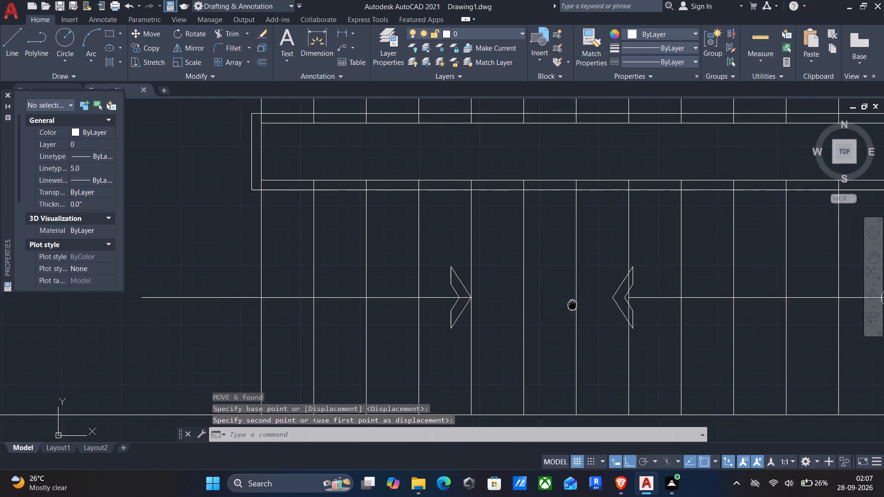
middle_drag(576, 304, 578, 304)
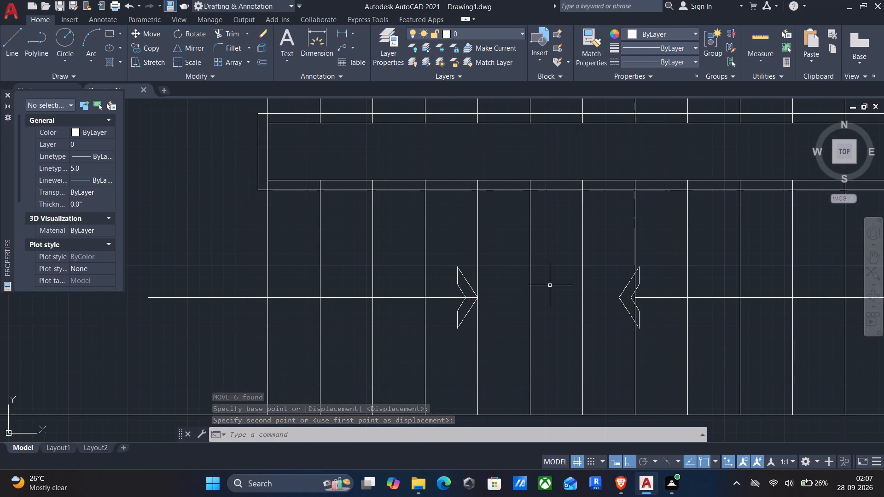
middle_drag(546, 285, 553, 313)
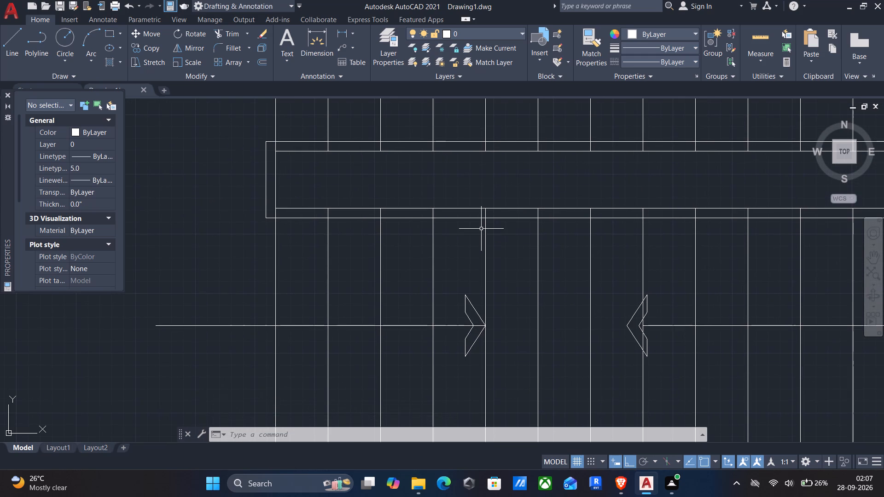
key(l)
key(Return)
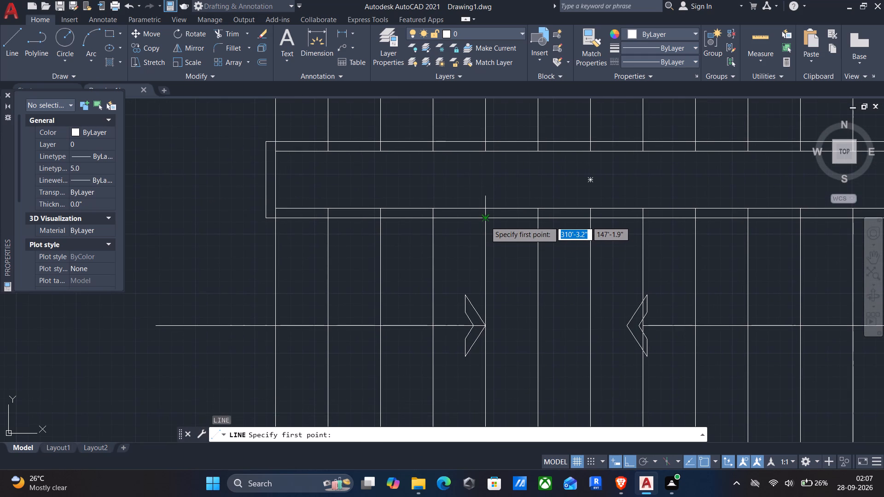
click(485, 221)
key(F8)
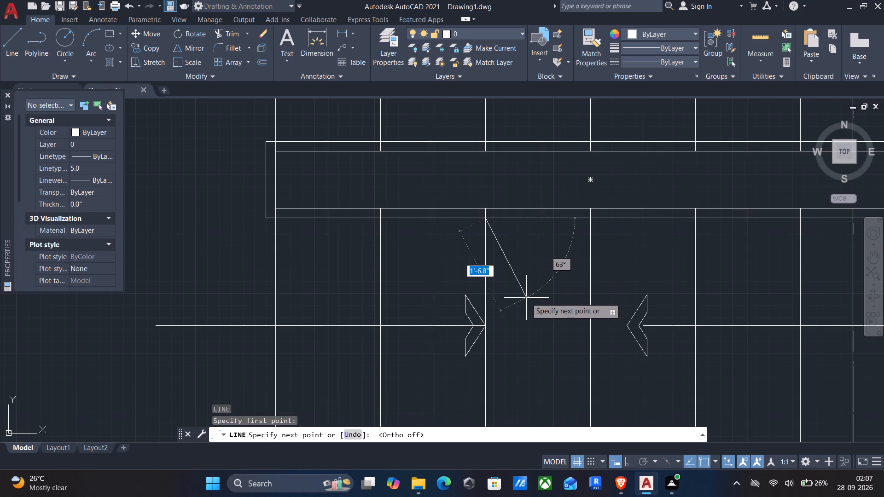
click(523, 291)
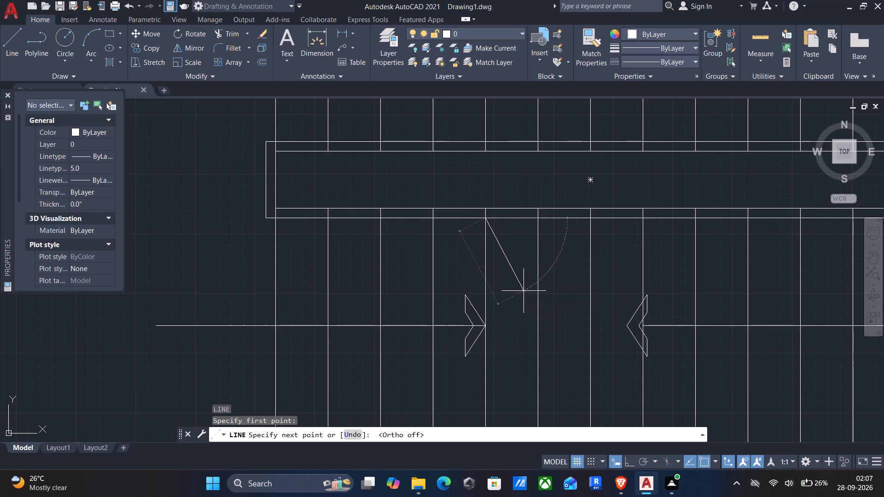
click(503, 310)
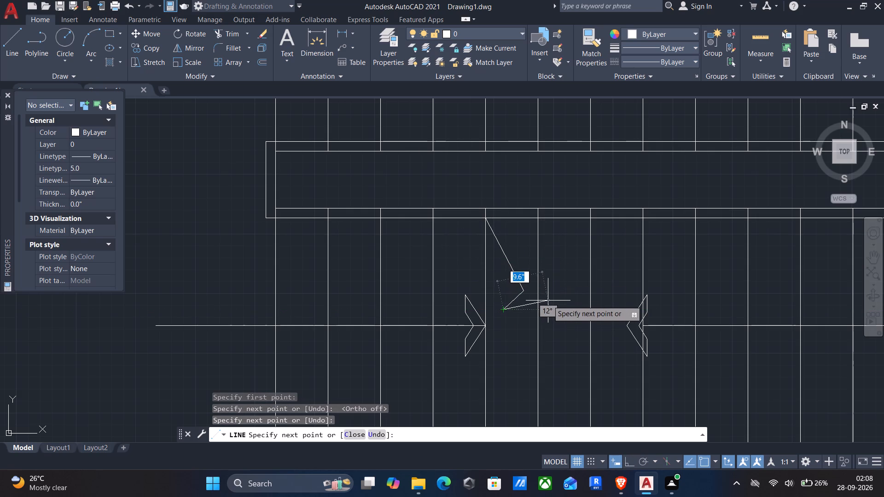
scroll(543, 298, up, 2)
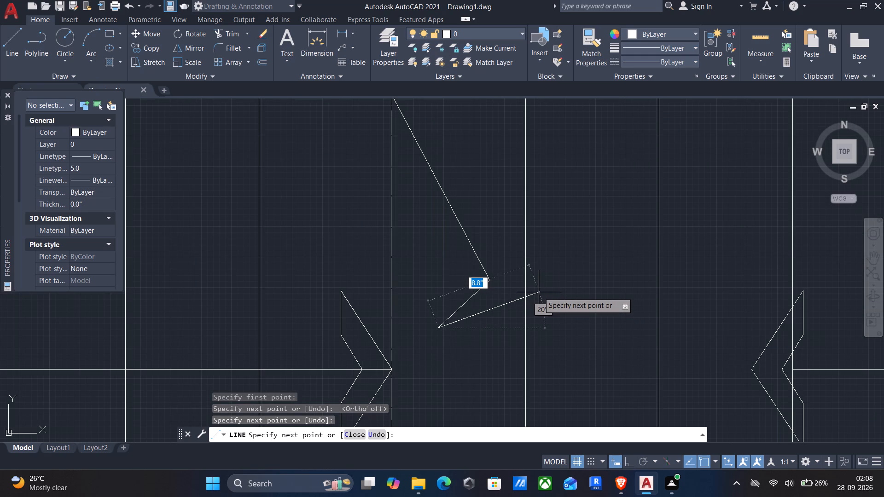
click(539, 292)
click(499, 335)
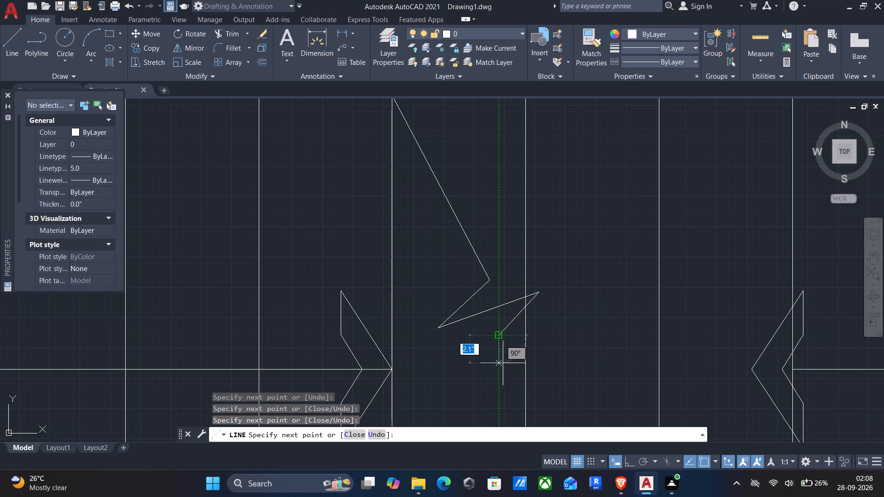
middle_drag(504, 372, 506, 308)
scroll(508, 303, down, 1)
middle_drag(518, 344, 514, 277)
scroll(513, 269, down, 2)
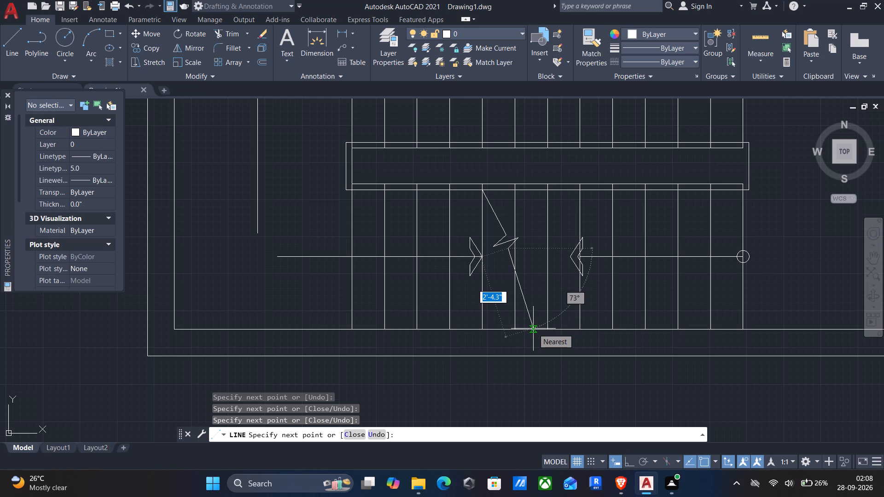
click(533, 329)
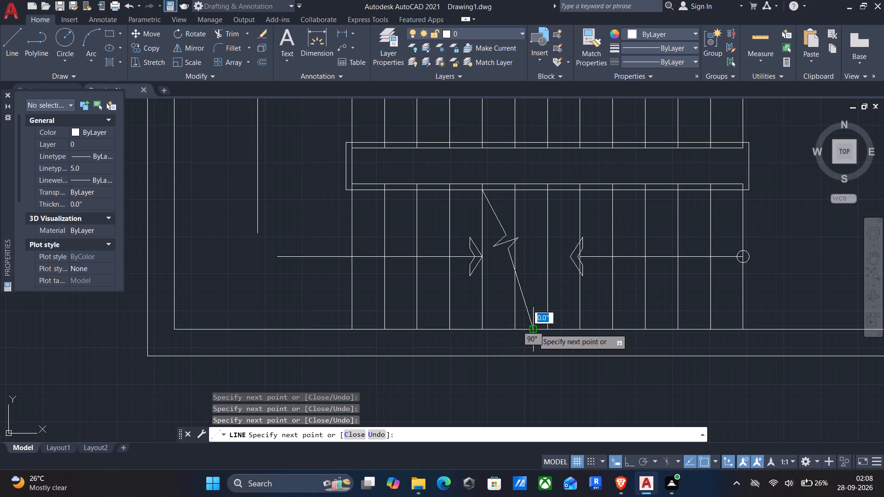
key(Return)
Copy all five segments of the break line about 8.4" diagonally up toward the lobby, at about 35°.
click(462, 175)
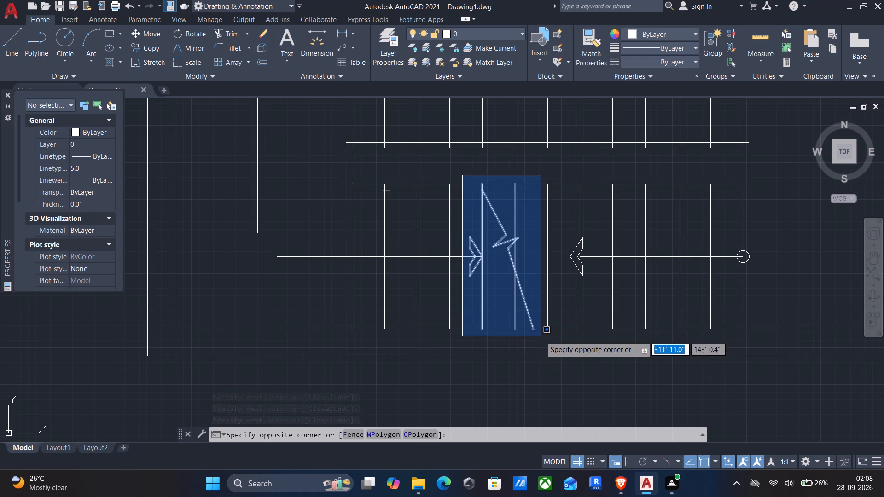
key(Escape)
click(494, 216)
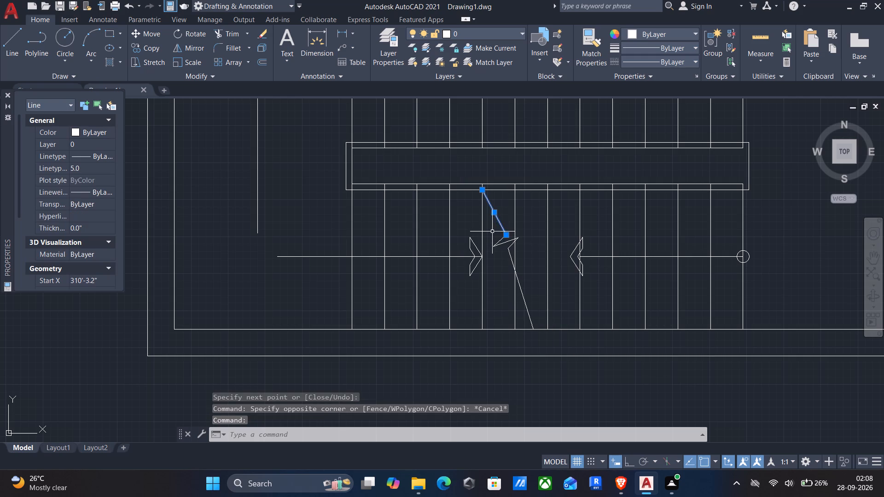
click(491, 231)
click(524, 262)
click(514, 272)
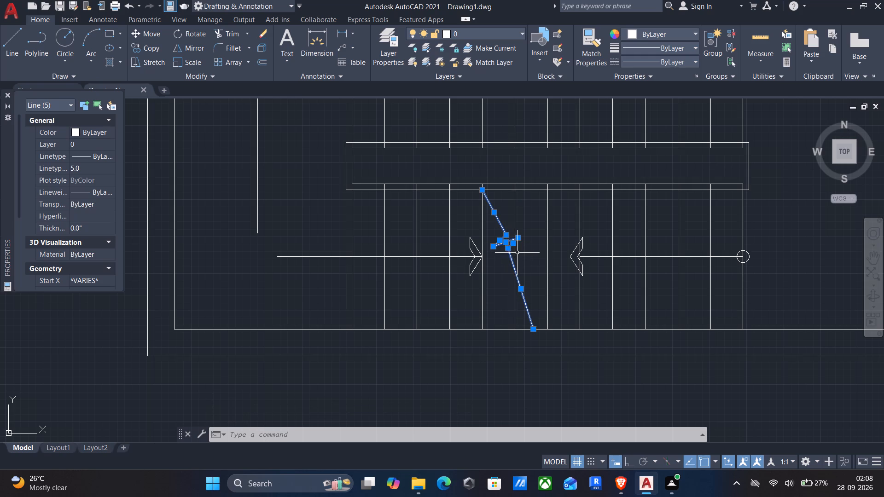
key(c)
key(p)
key(Return)
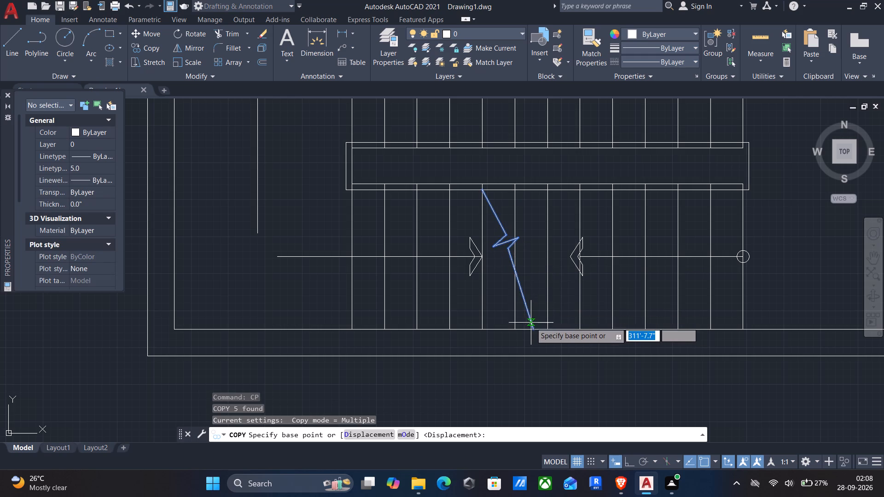
click(532, 329)
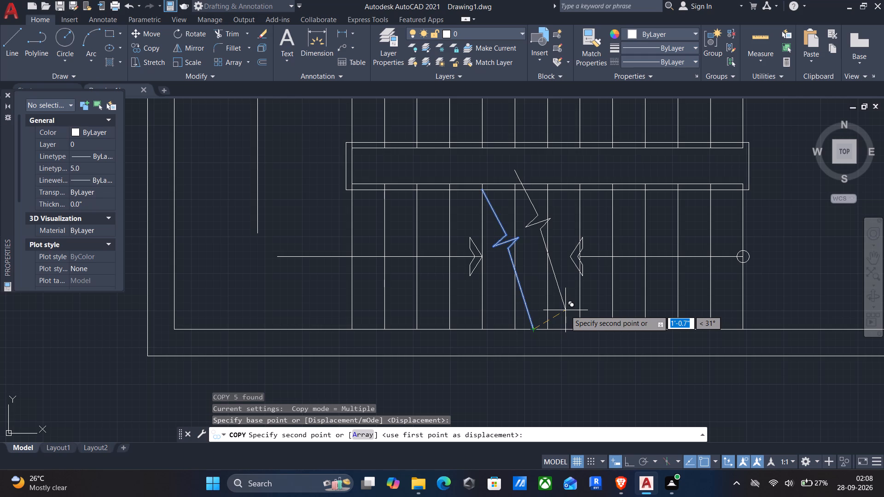
scroll(565, 310, up, 1)
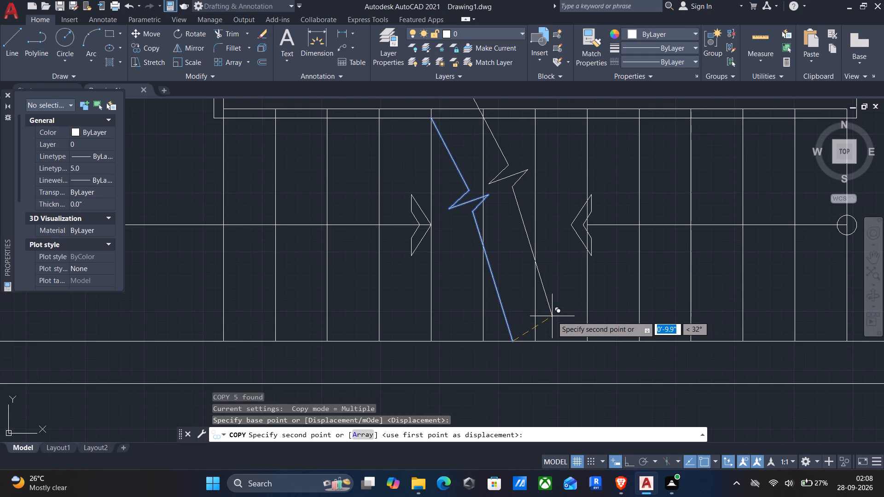
click(545, 318)
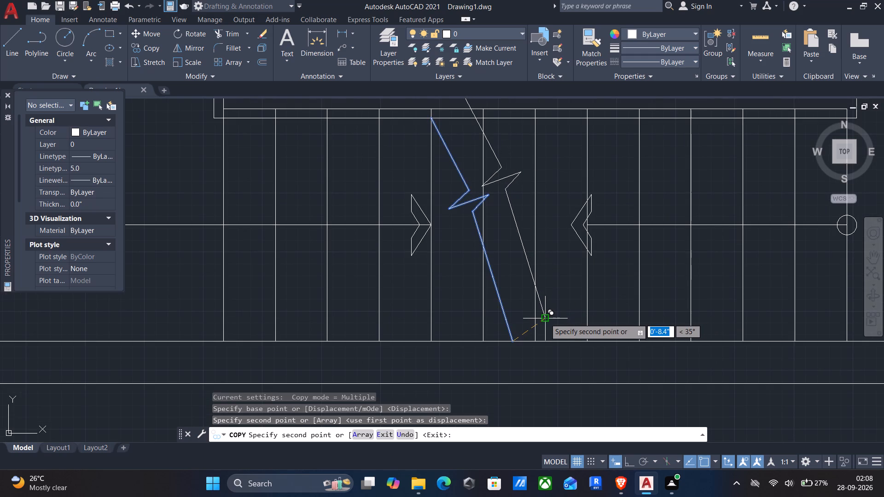
middle_drag(541, 323, 539, 359)
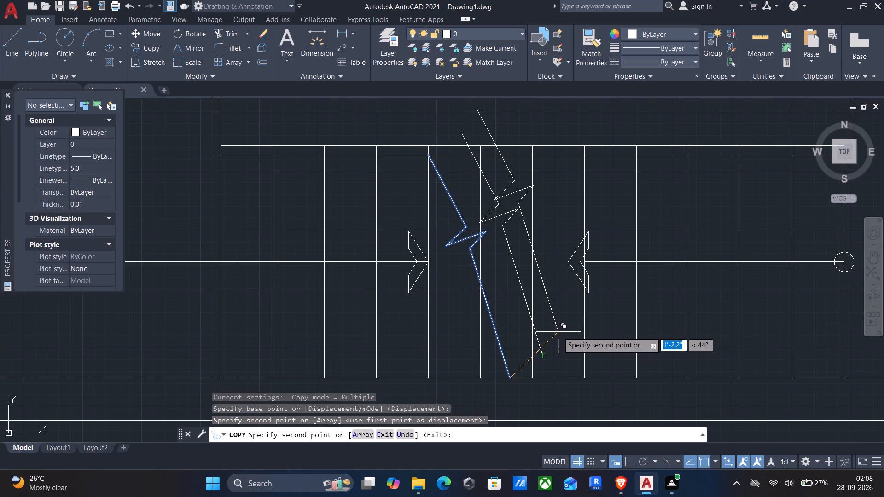
key(Escape)
Trim the copied break line where it crosses the central rail's lower edge band and erase the leftover piece inside the rail.
key(t)
key(r)
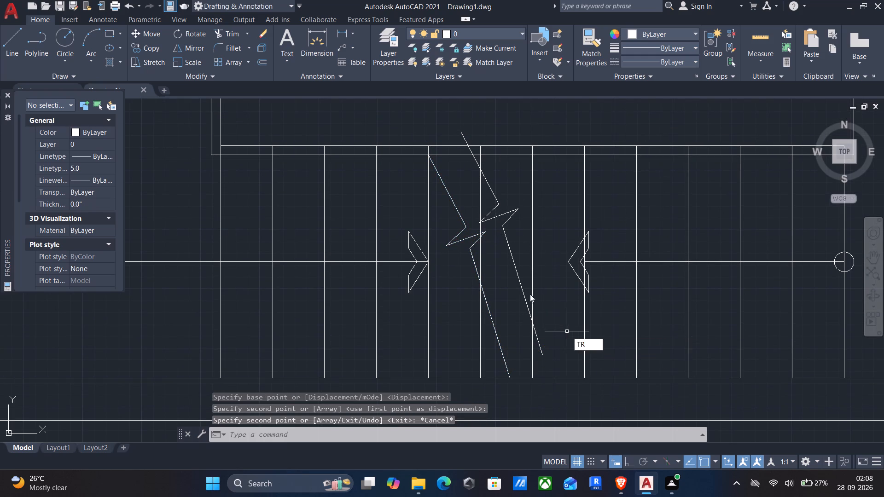
key(Return)
scroll(487, 150, up, 2)
drag(460, 151, 427, 152)
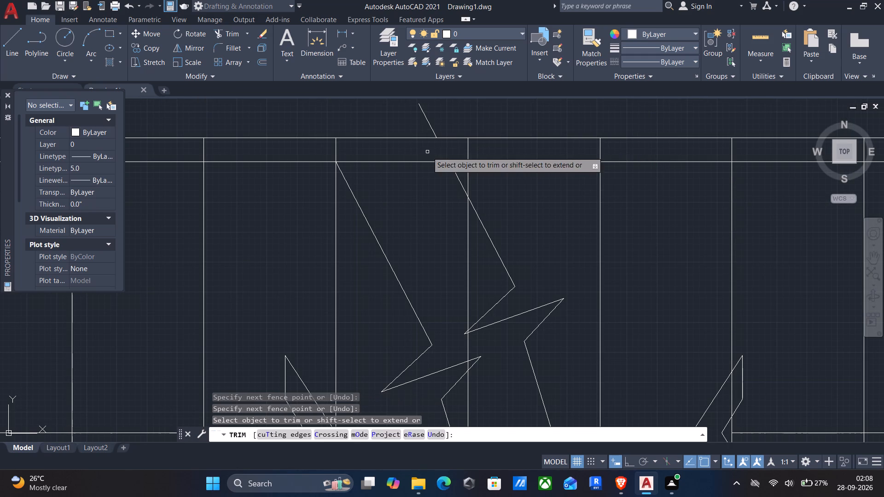
key(Return)
drag(433, 117, 393, 119)
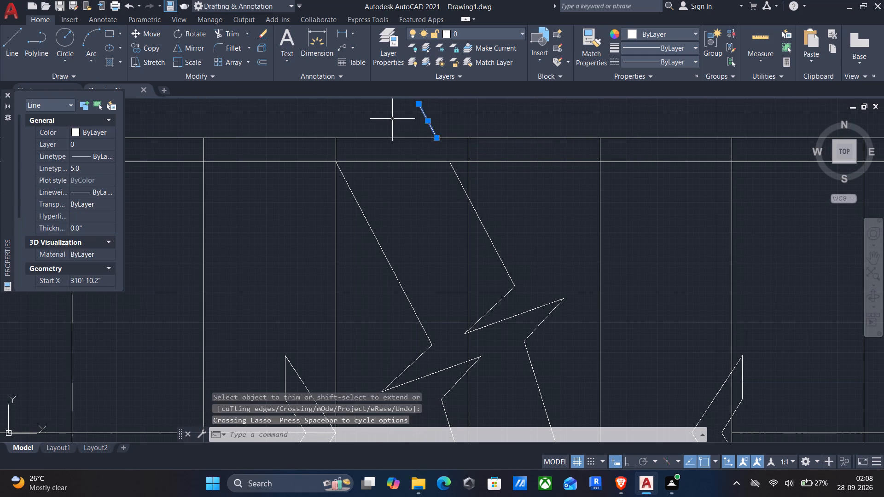
key(Delete)
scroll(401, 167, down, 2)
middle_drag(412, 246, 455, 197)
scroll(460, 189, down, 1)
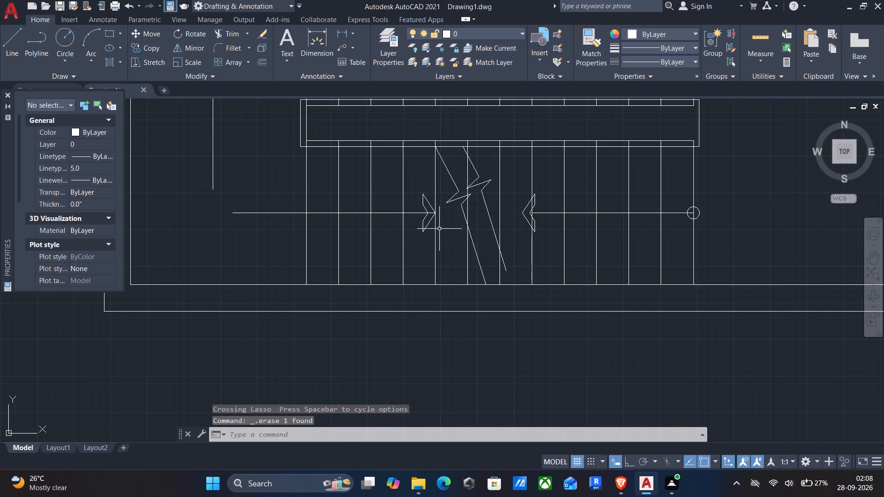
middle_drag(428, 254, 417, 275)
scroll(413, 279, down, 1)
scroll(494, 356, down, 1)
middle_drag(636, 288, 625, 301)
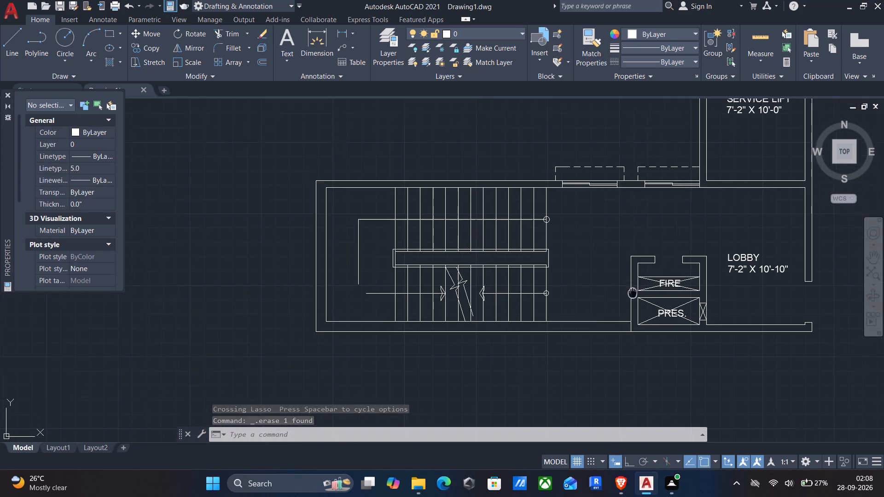
Copy the CWS label from above the service lift to beside the upper flight's start circle on the lobby side.
middle_drag(625, 301, 512, 393)
click(622, 103)
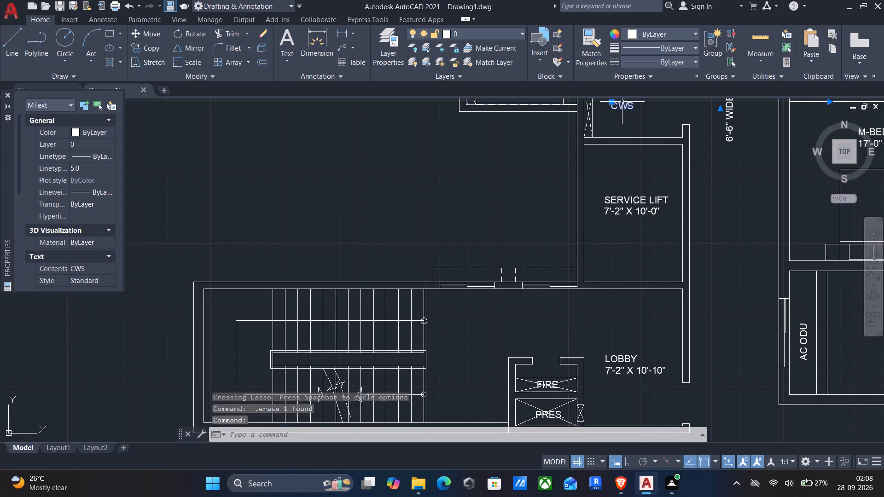
key(c)
key(o)
key(Return)
click(611, 106)
middle_drag(534, 271, 628, 201)
scroll(519, 255, up, 2)
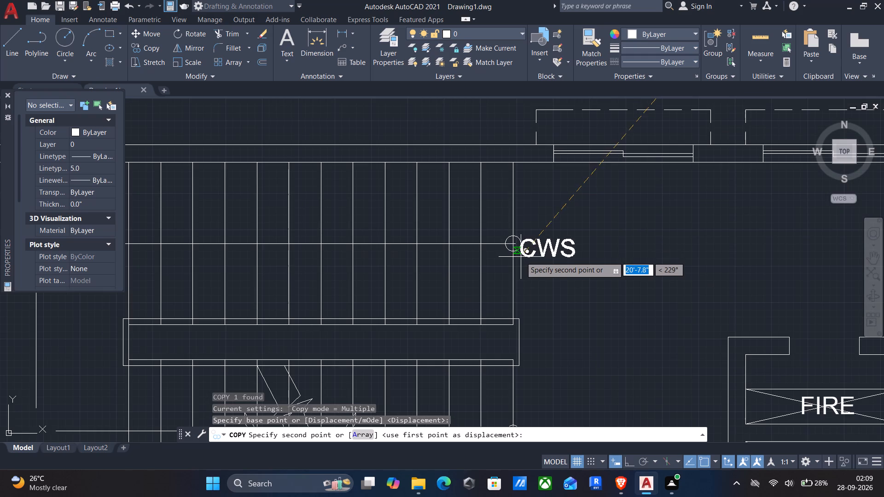
click(527, 254)
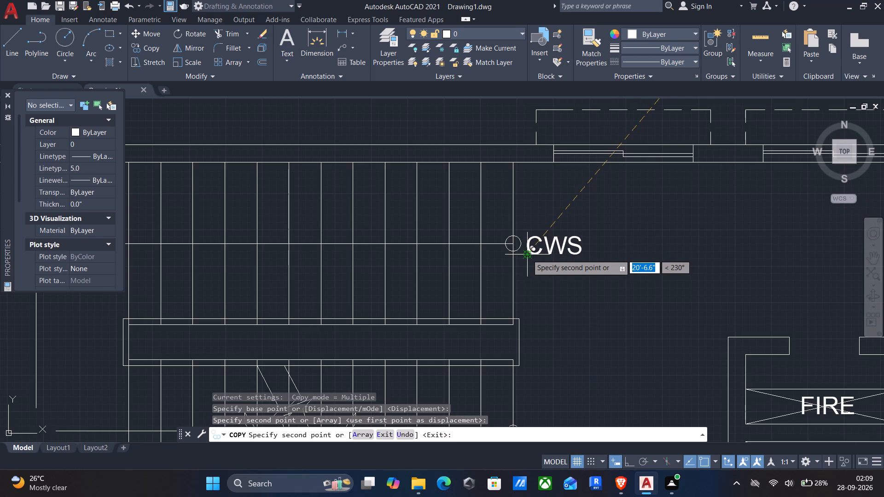
key(Return)
Change the copied label beside the upper flight's start circle to DN.
double_click(562, 242)
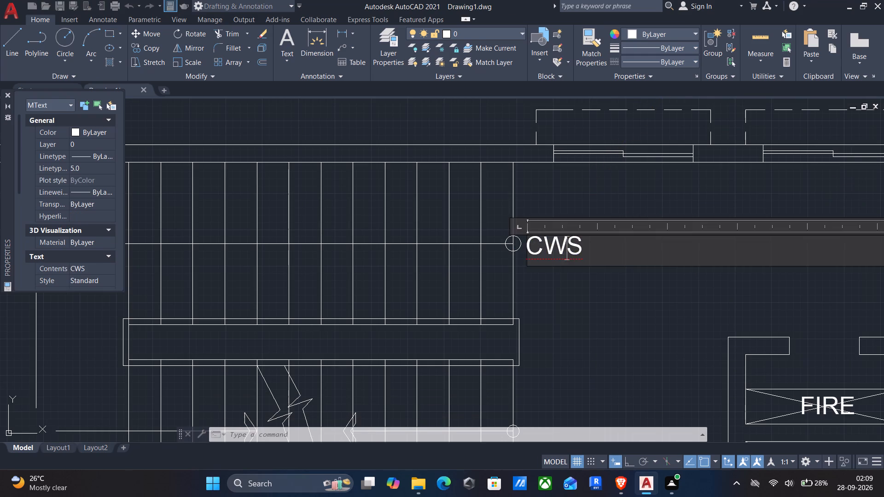
drag(594, 241, 383, 236)
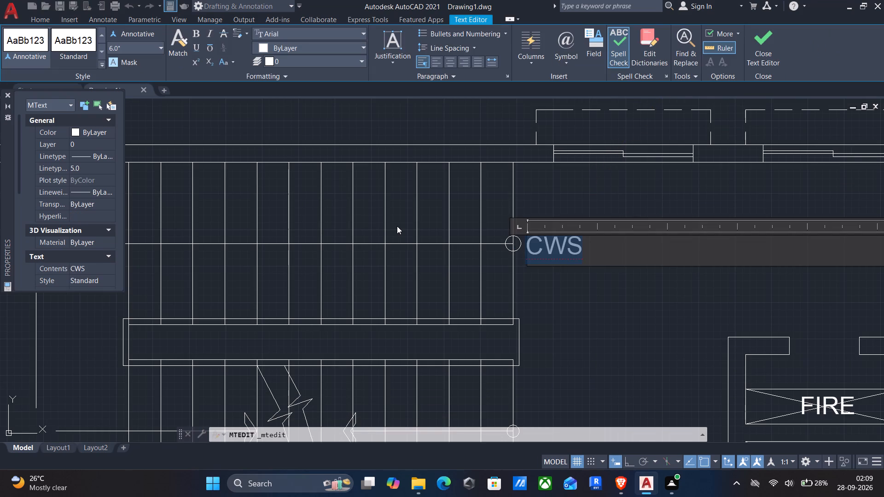
text(DM)
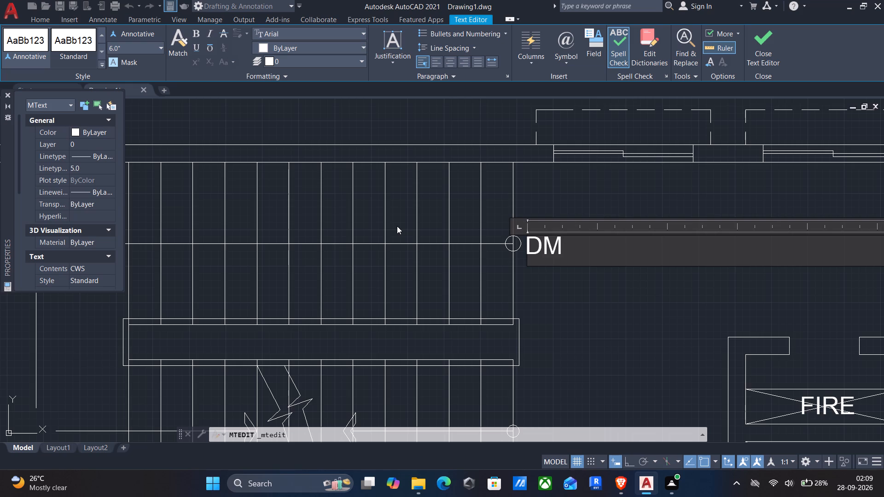
key(BackSpace)
key(n)
click(566, 316)
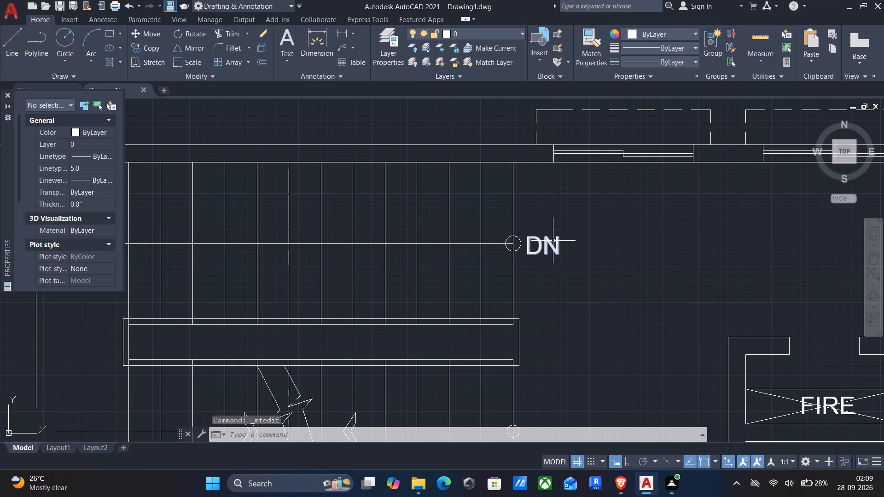
Copy the DN label down to beside the lower flight's start circle.
click(544, 243)
key(c)
key(o)
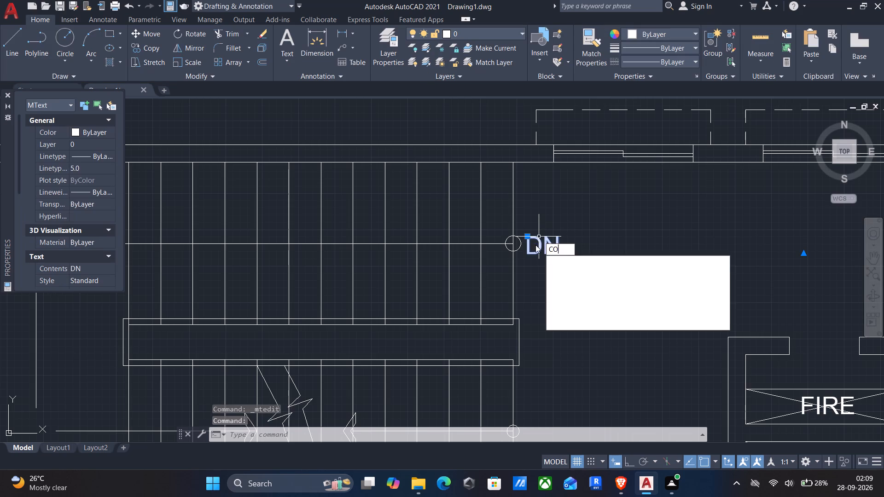
key(Return)
click(529, 253)
middle_drag(520, 332, 546, 260)
scroll(548, 253, down, 1)
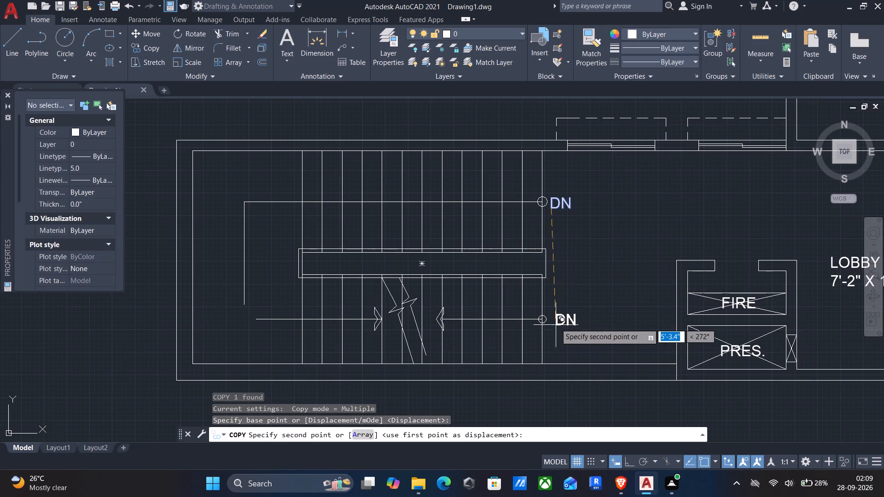
scroll(556, 323, up, 2)
click(535, 332)
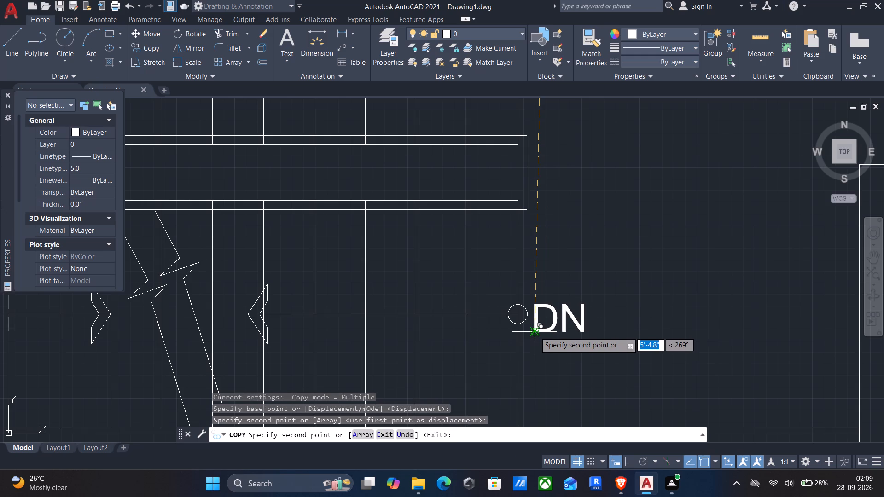
key(Escape)
Change the label beside the lower flight's start circle to UP.
double_click(536, 321)
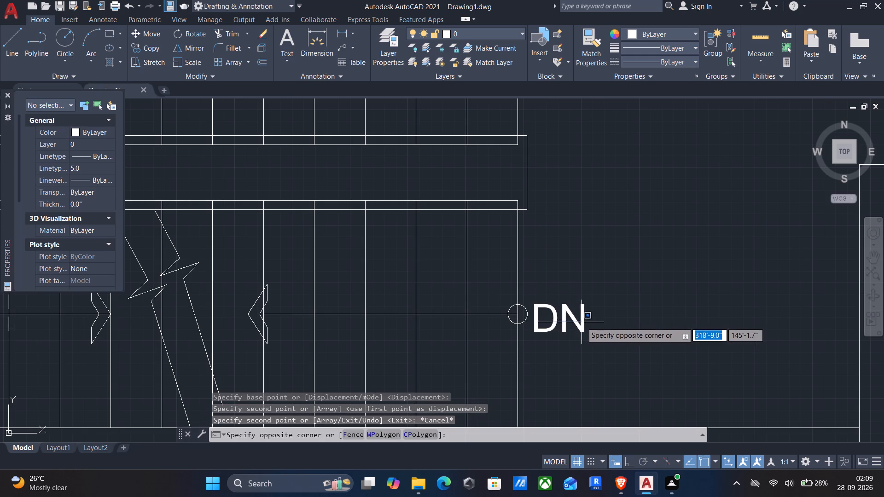
triple_click(582, 323)
click(582, 324)
drag(608, 324, 413, 311)
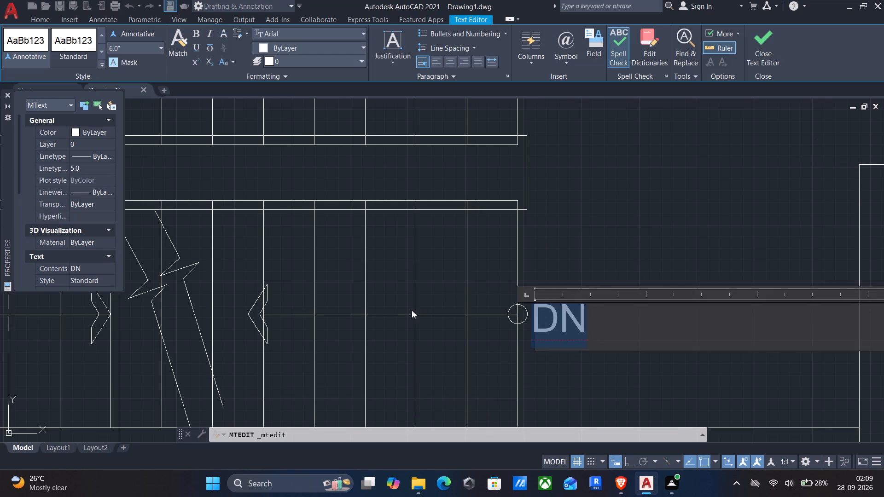
text(UP)
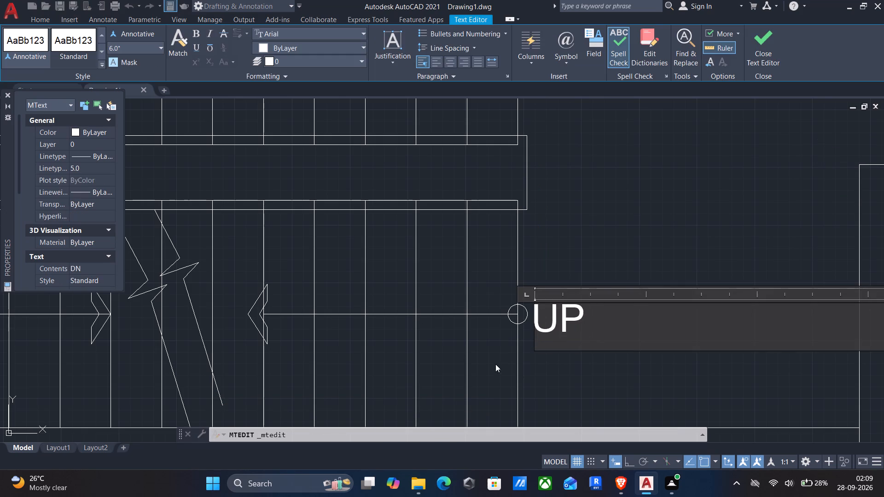
click(550, 378)
Draw a short line across the thickness of the staircase's landing-side end wall, from the midpoint of its inner face.
scroll(543, 387, down, 1)
middle_drag(543, 387, 541, 211)
scroll(539, 202, down, 1)
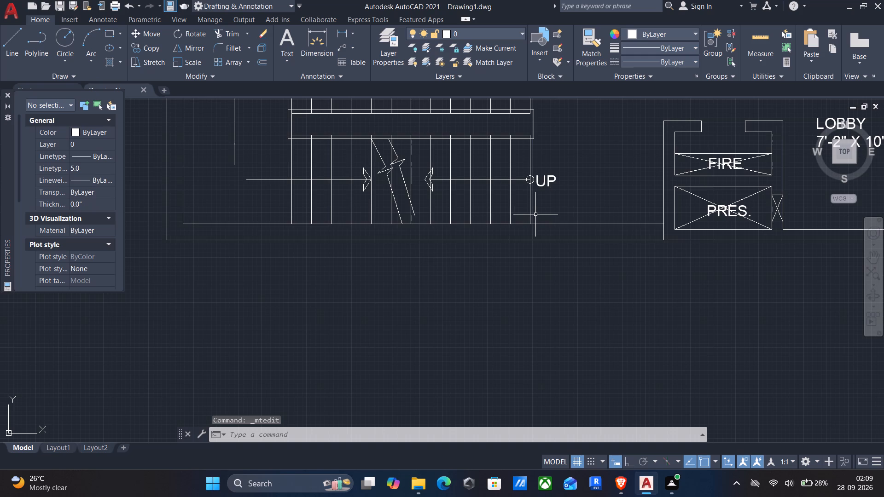
middle_drag(509, 247, 641, 347)
scroll(642, 348, down, 1)
middle_drag(468, 298, 485, 318)
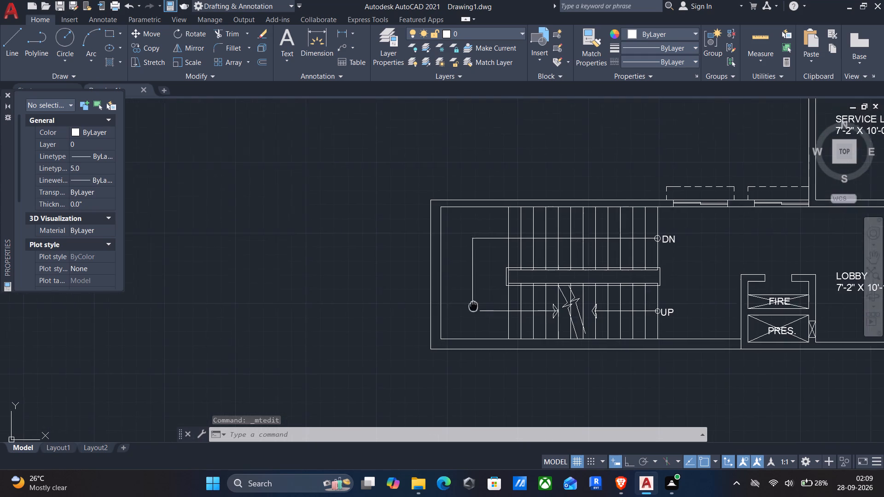
middle_drag(485, 318, 537, 334)
key(l)
key(Return)
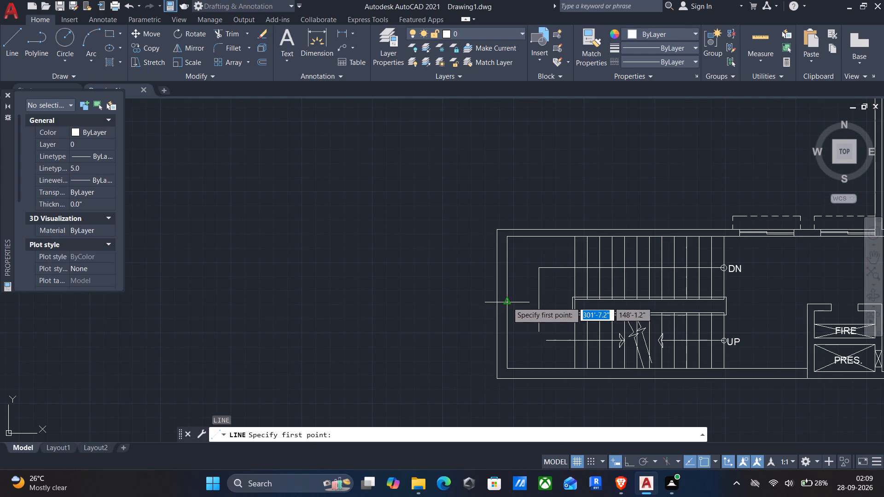
click(506, 302)
scroll(506, 302, up, 2)
click(481, 307)
key(Return)
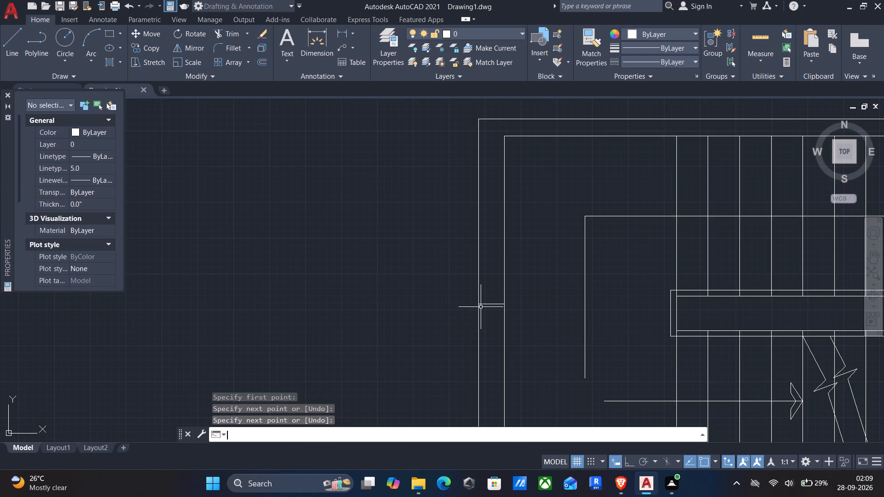
Offset the short line across the landing wall 2'6" both upward and downward to mark the window opening's ends.
key(o)
key(Return)
drag(492, 309, 493, 299)
drag(498, 266, 496, 281)
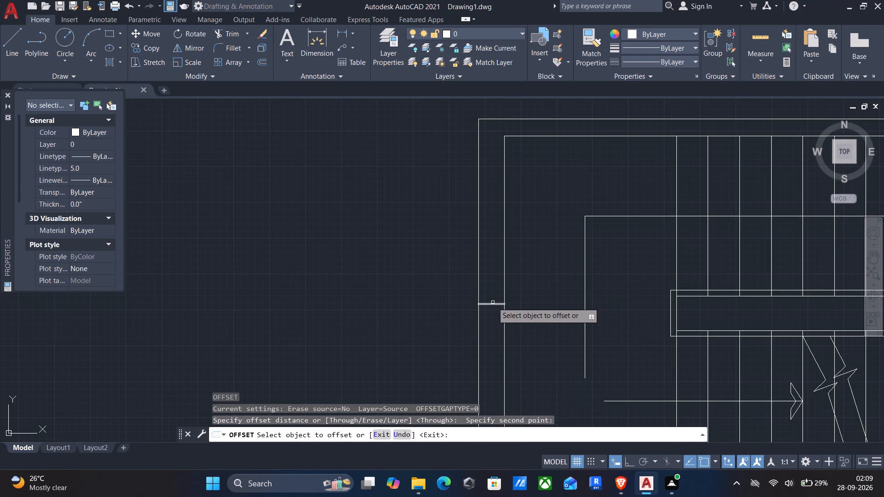
click(491, 306)
key(2)
key(apostrophe)
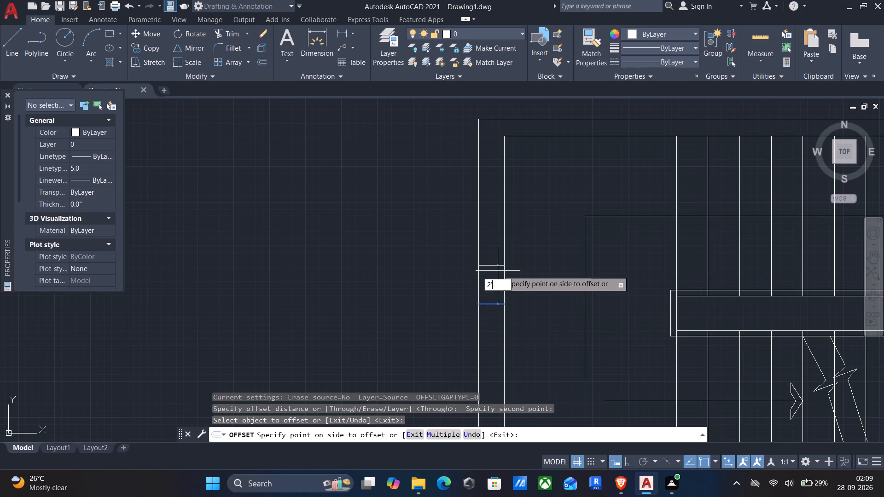
key(shift+quotedbl)
key(Return)
key(BackSpace)
key(BackSpace)
text(2'6")
key(Return)
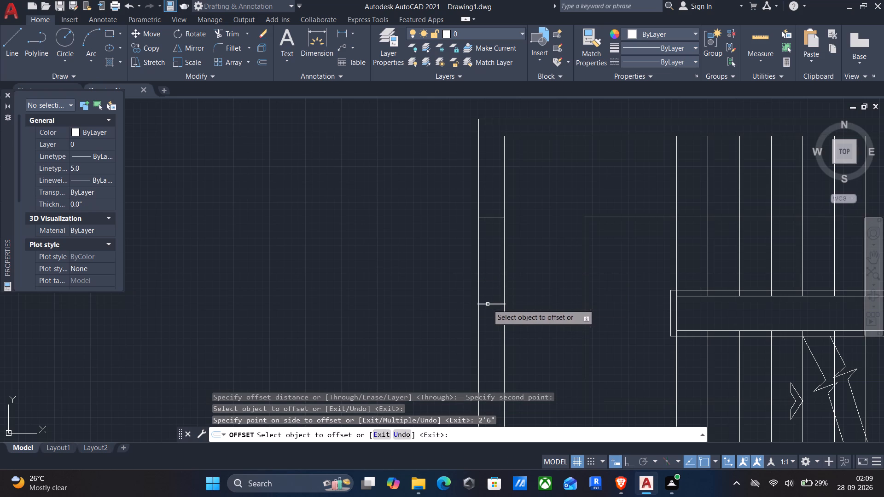
click(488, 304)
middle_drag(483, 333, 494, 257)
key(2)
key(apostrophe)
text(6")
key(Return)
middle_drag(492, 287, 543, 240)
key(Return)
Draw a line along the centre of the landing window opening, between the midpoints of its two end lines.
key(l)
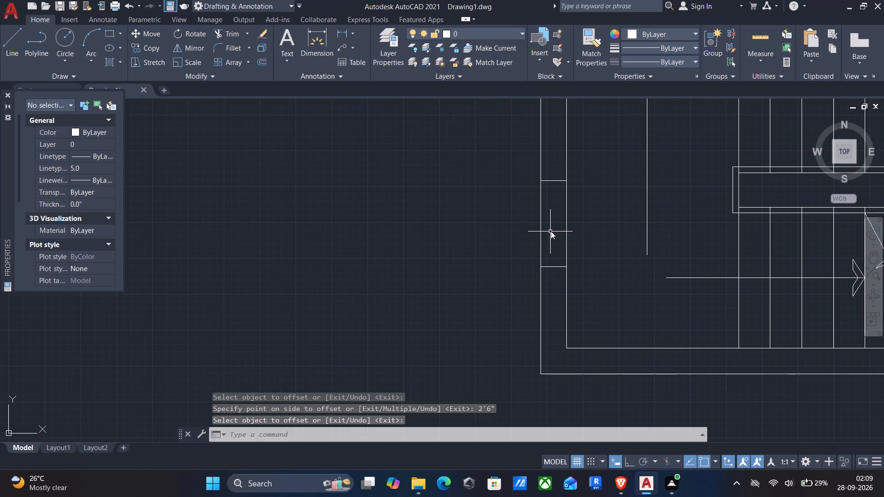
key(Return)
middle_drag(552, 174, 545, 230)
click(547, 151)
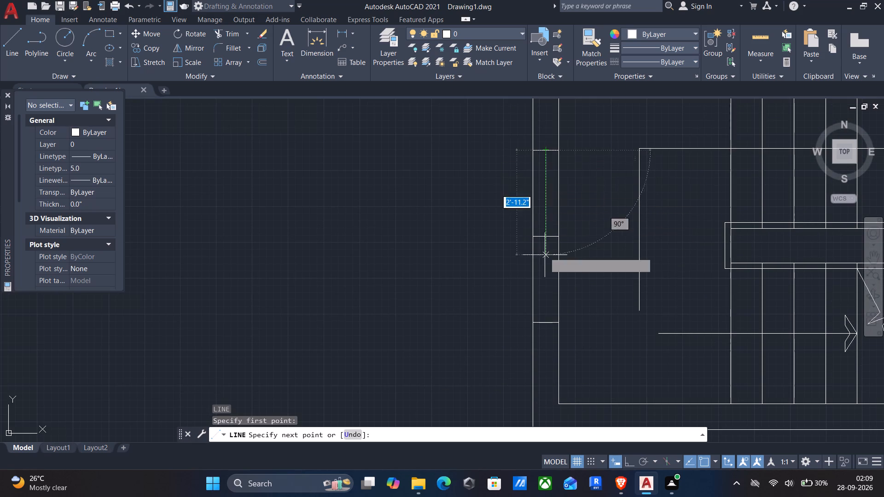
click(545, 320)
key(Return)
Offset the landing window's centre line 1" toward the outside and 1" toward the stair.
key(o)
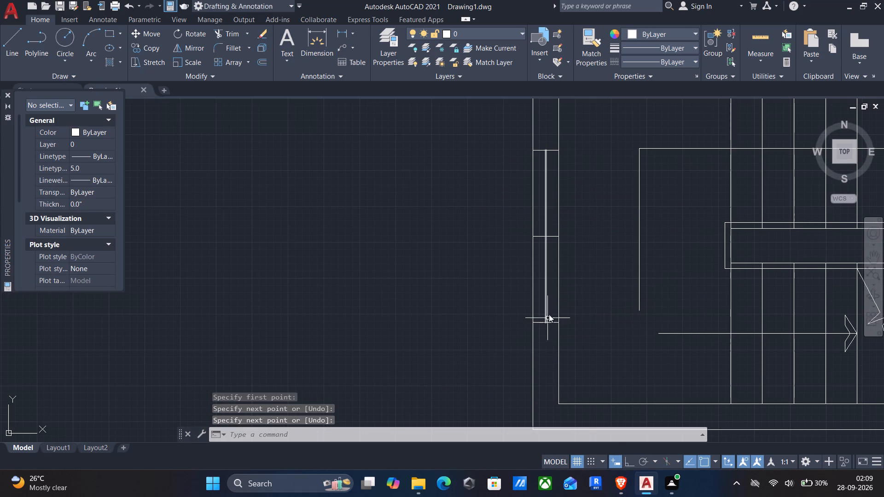
key(Return)
drag(553, 292, 544, 293)
click(510, 302)
click(547, 279)
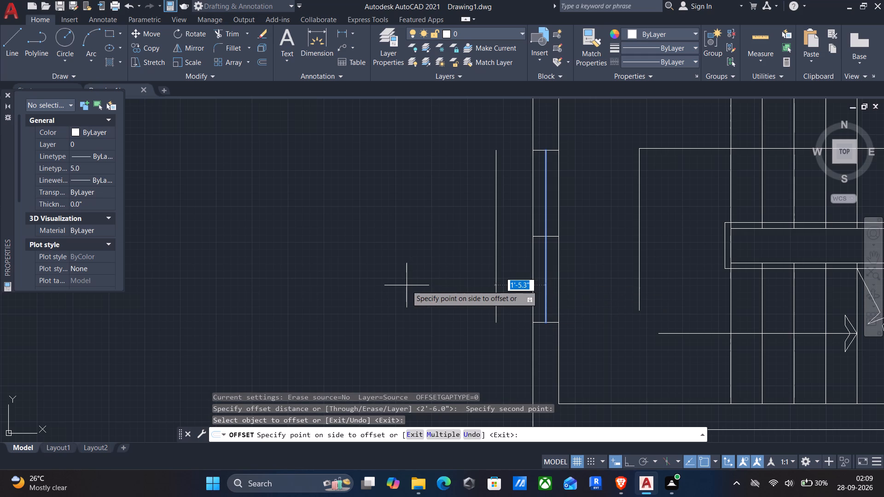
key(1)
key(shift+quotedbl)
key(Return)
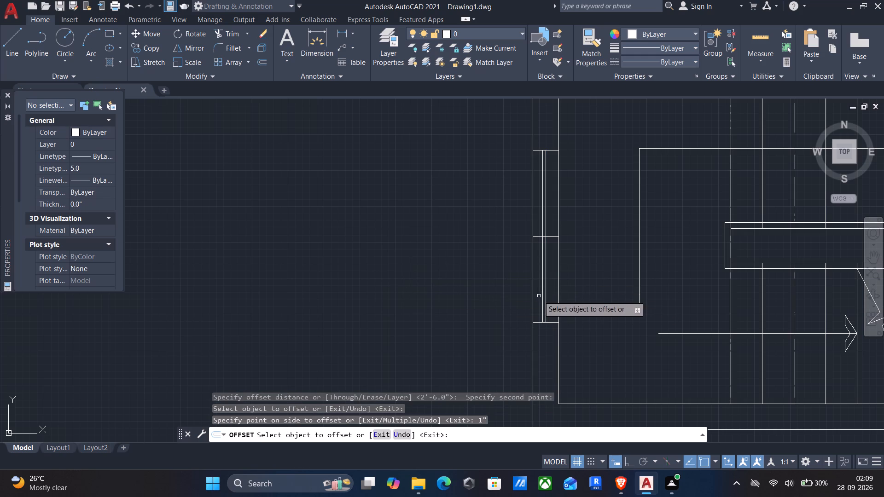
click(545, 288)
key(1)
key(shift+quotedbl)
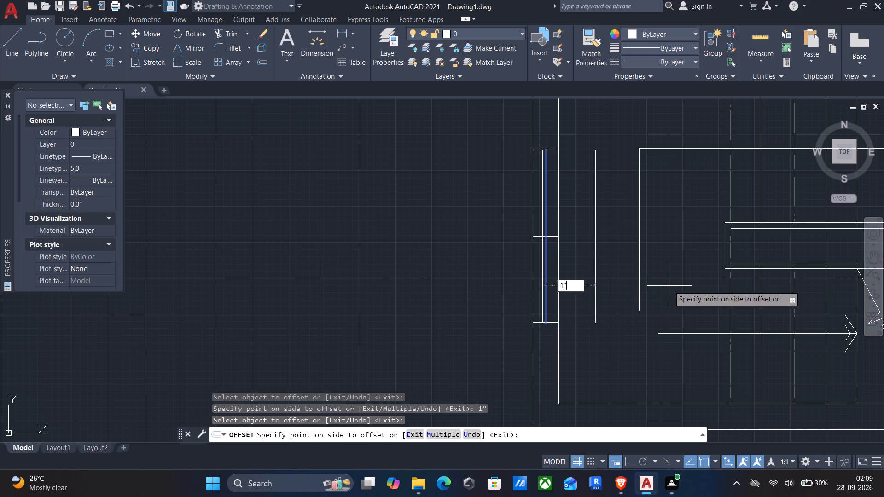
key(Return)
middle_drag(512, 281, 576, 318)
key(Return)
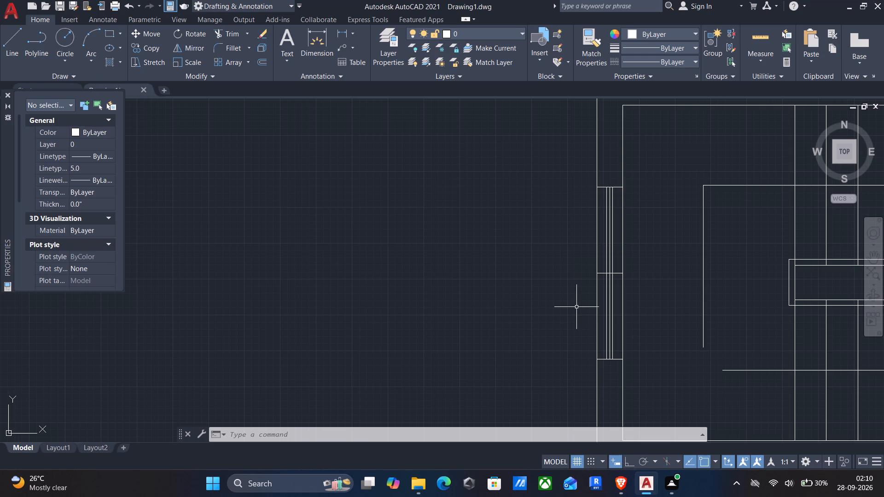
Trim the landing window into two staggered sliding panes: stair-side line's lower half, outside line's upper half, and the middle cross line beyond the panes.
text(TR)
key(Return)
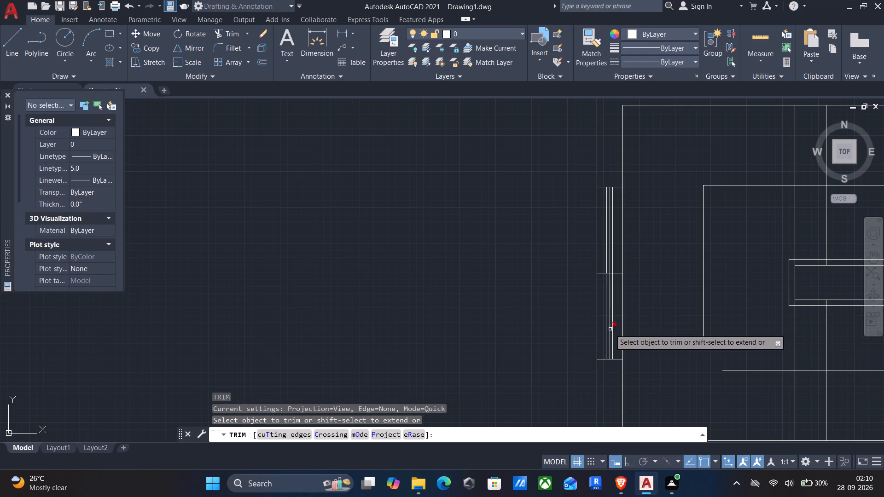
scroll(614, 331, up, 2)
click(605, 341)
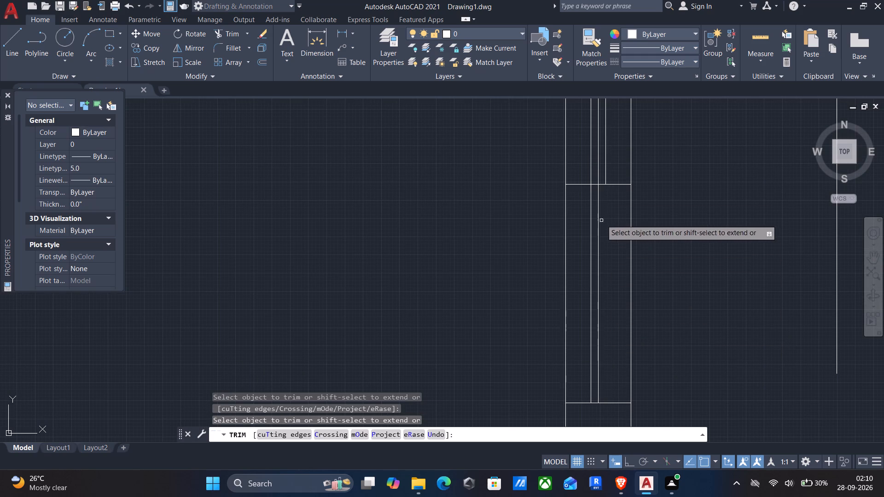
click(592, 173)
drag(578, 171, 576, 199)
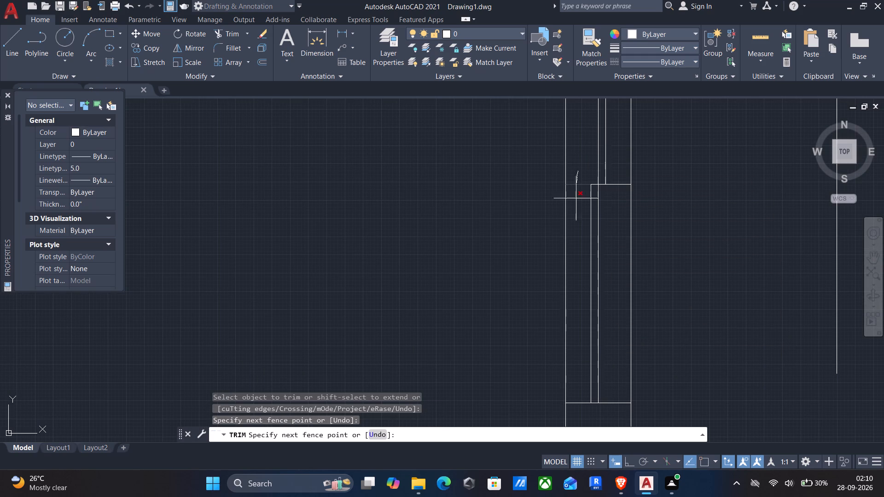
drag(576, 199, 576, 210)
drag(610, 172, 611, 208)
scroll(545, 213, down, 2)
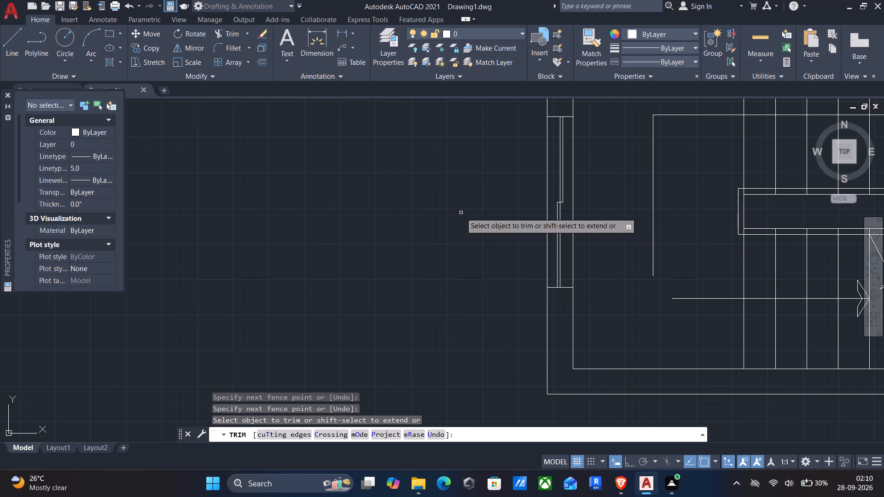
middle_drag(464, 233, 469, 245)
scroll(469, 245, down, 1)
key(Return)
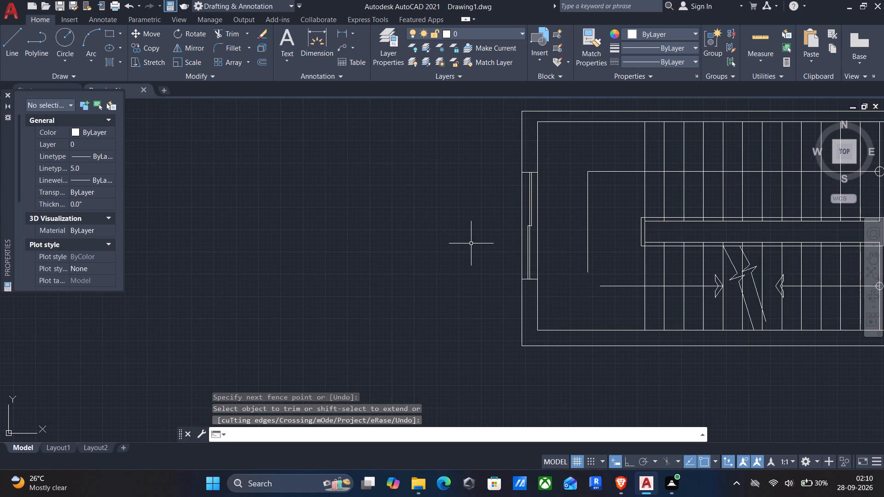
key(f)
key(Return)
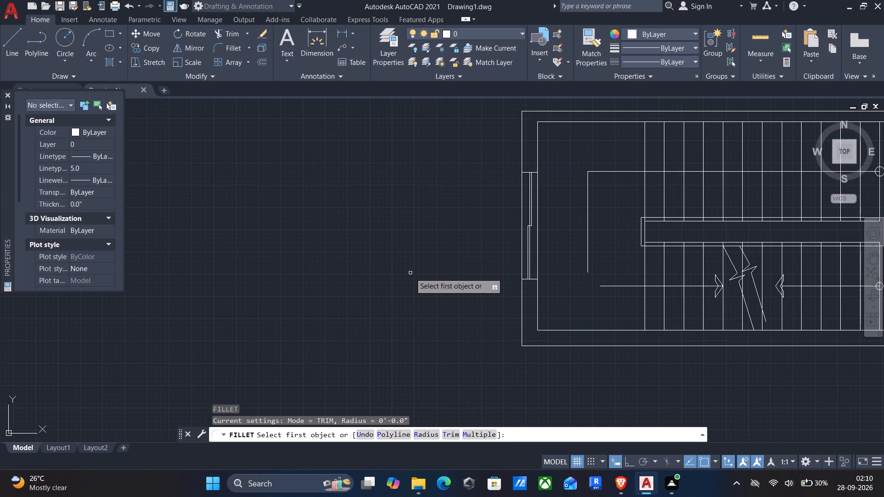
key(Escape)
With the HIDDEN linetype, draw lines from the landing window's upper outer corner 6" up along the wall and 1' outward.
click(651, 63)
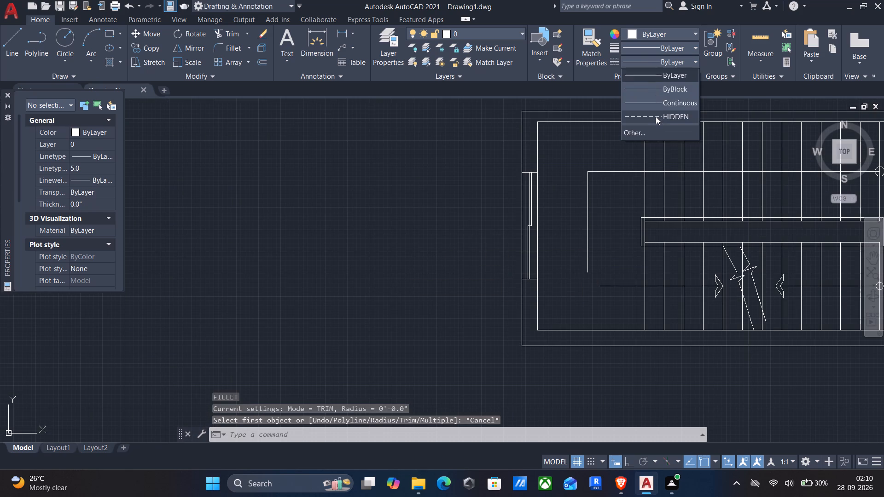
click(656, 116)
key(l)
key(Return)
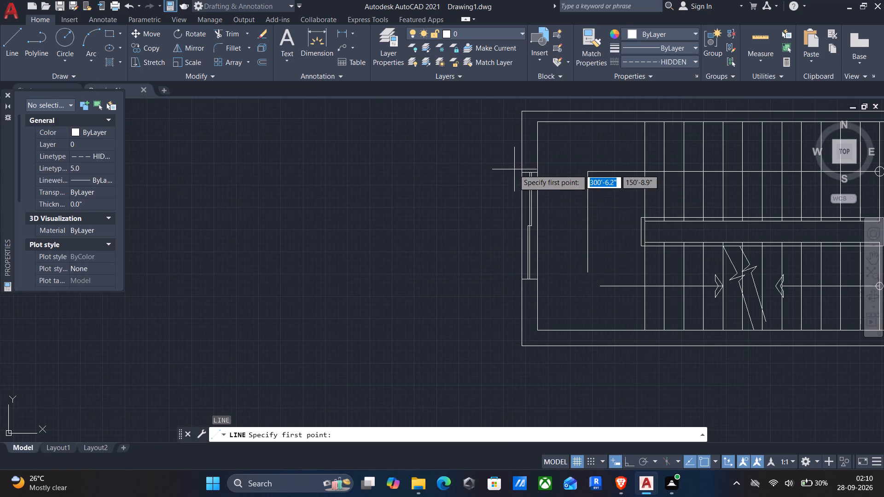
scroll(512, 169, up, 2)
drag(529, 176, 529, 209)
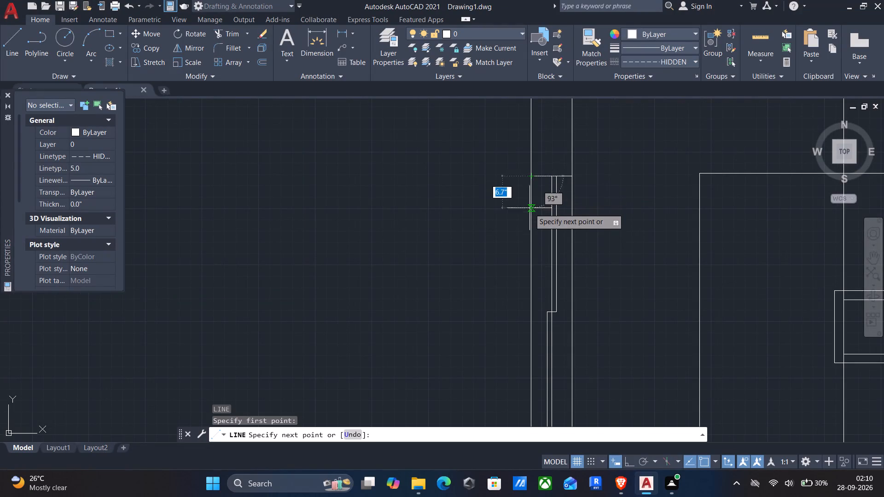
drag(529, 209, 525, 246)
middle_drag(515, 230, 499, 327)
key(F8)
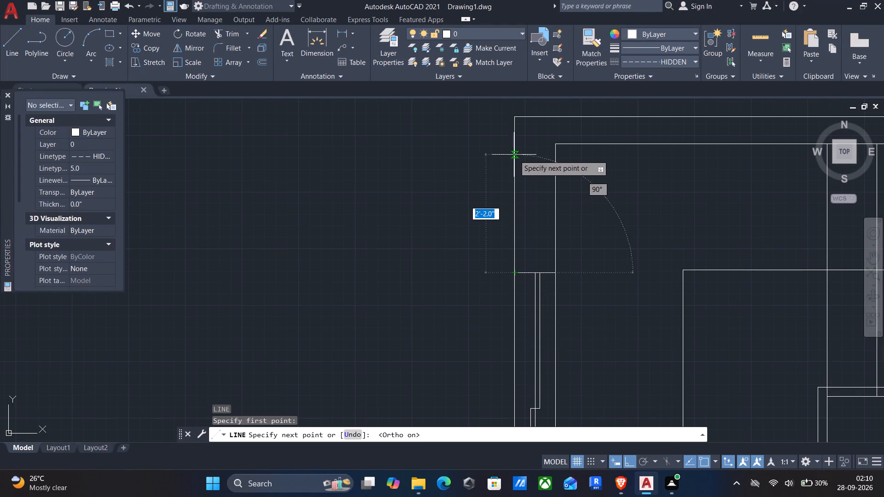
key(1)
key(BackSpace)
key(BackSpace)
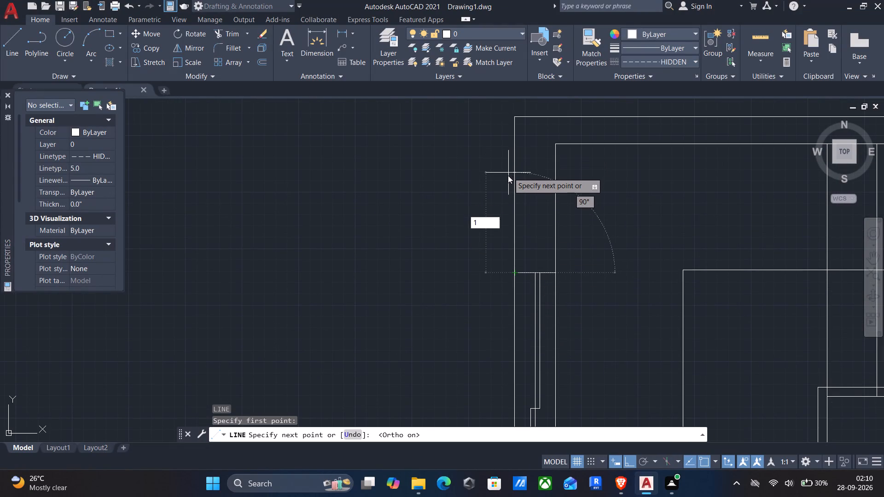
text(6")
key(Return)
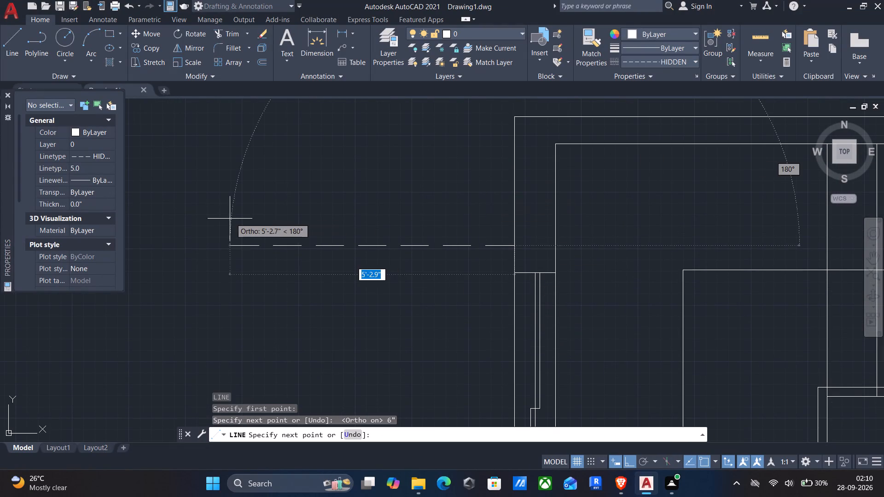
key(1)
key(apostrophe)
key(Return)
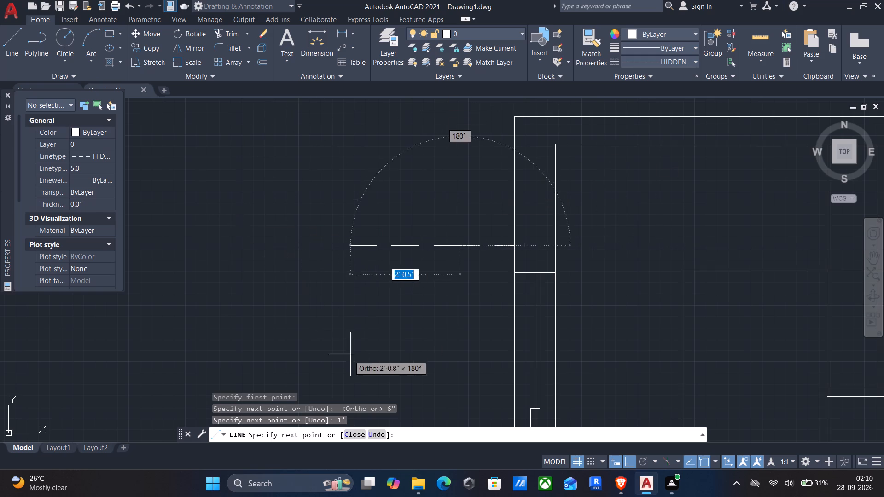
Continue the dashed outline down level with the landing window's lower end, 6" further down, and back to the outside wall.
scroll(414, 254, down, 1)
middle_drag(429, 344, 470, 198)
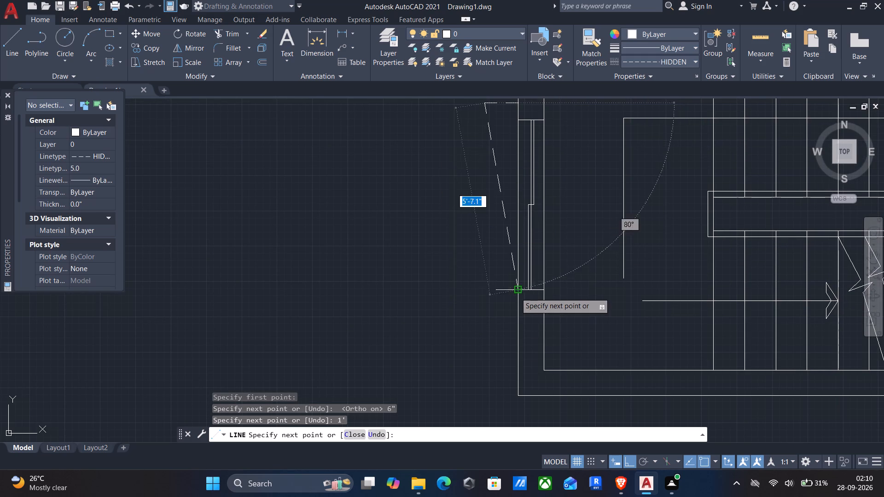
click(482, 289)
key(6)
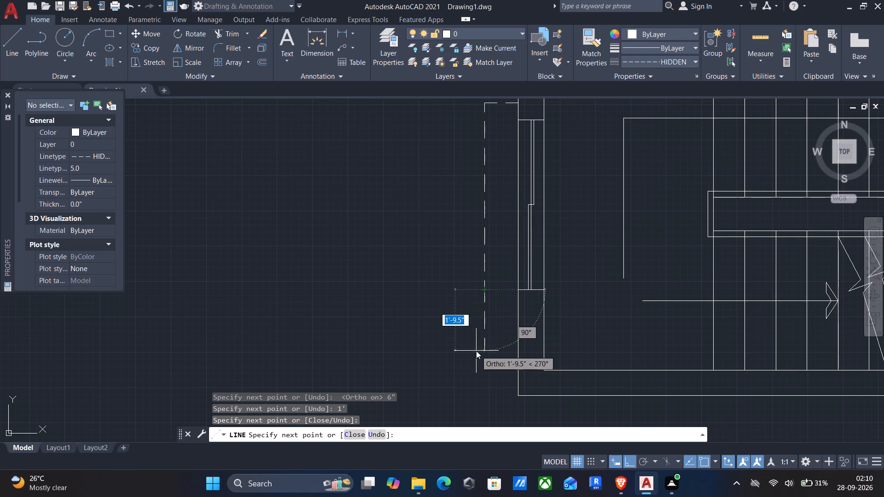
key(shift+quotedbl)
key(Return)
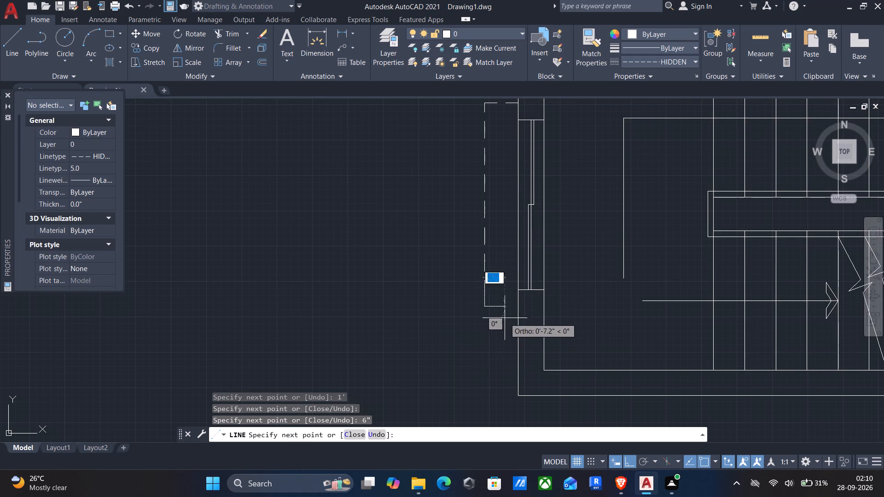
scroll(506, 307, up, 3)
click(549, 306)
key(Return)
scroll(548, 306, down, 4)
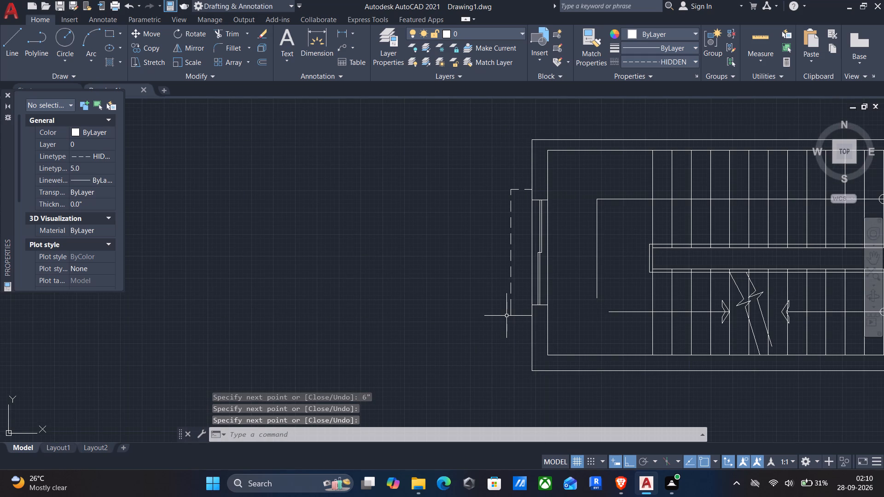
Offset the outer line of the staircase's lower wall 6'6" downward.
scroll(500, 327, down, 2)
middle_drag(498, 331, 483, 165)
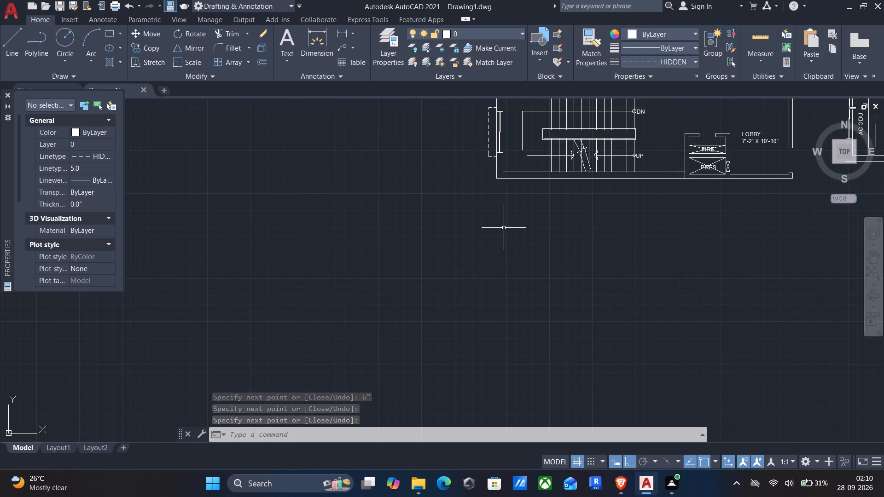
middle_drag(501, 255, 447, 261)
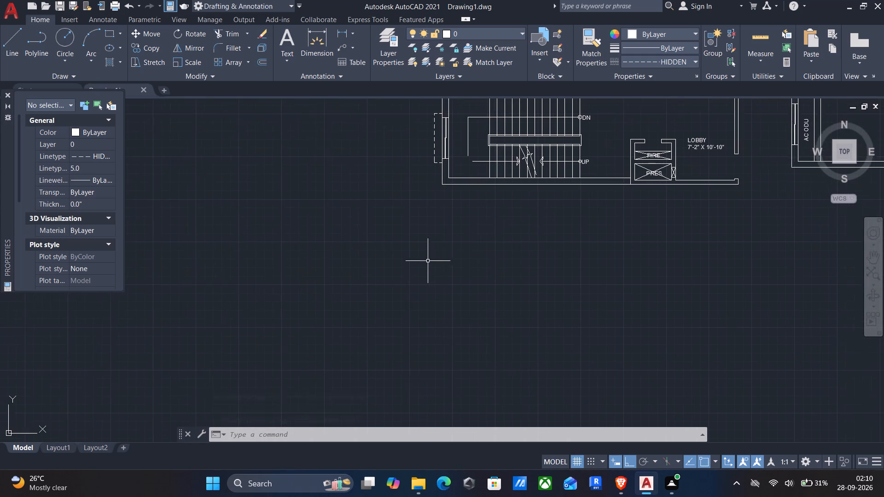
scroll(427, 261, down, 1)
middle_drag(532, 267, 433, 289)
middle_drag(543, 286, 535, 301)
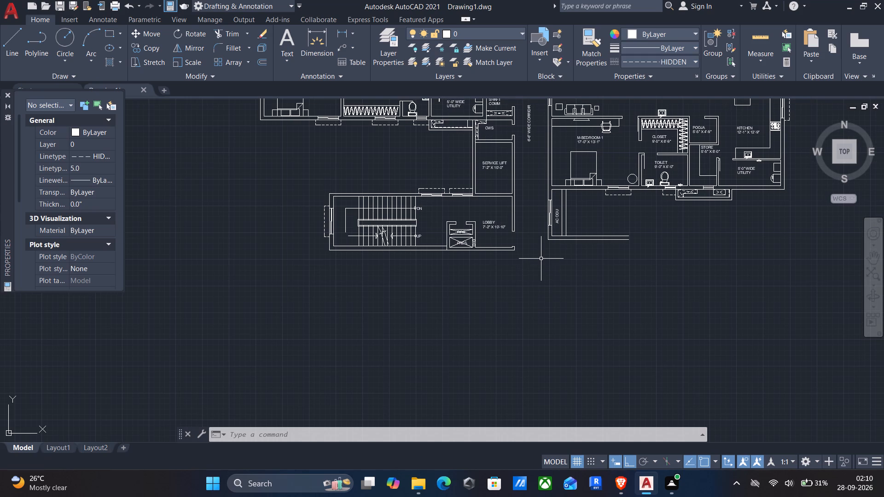
middle_drag(522, 278, 598, 237)
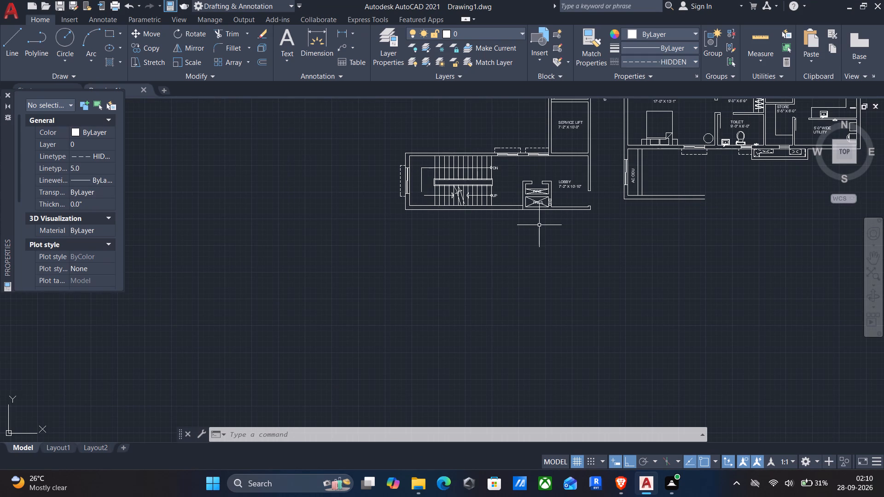
key(o)
key(Return)
click(523, 209)
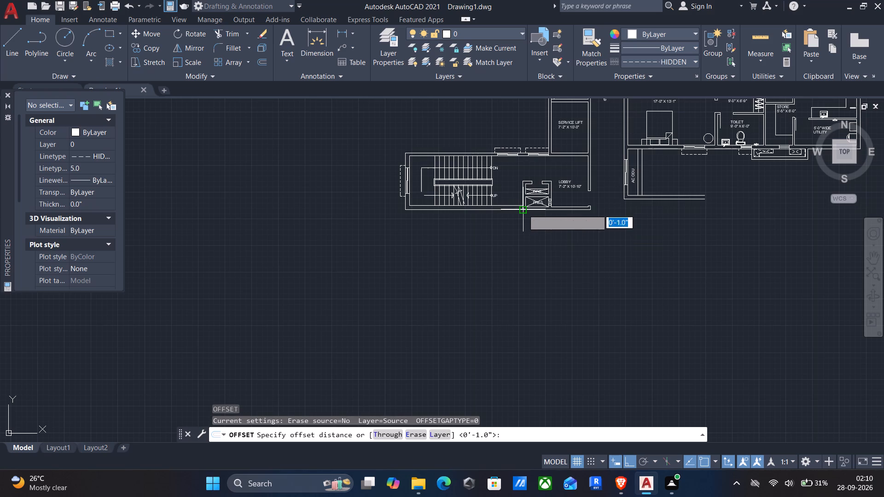
click(522, 284)
drag(514, 209, 513, 215)
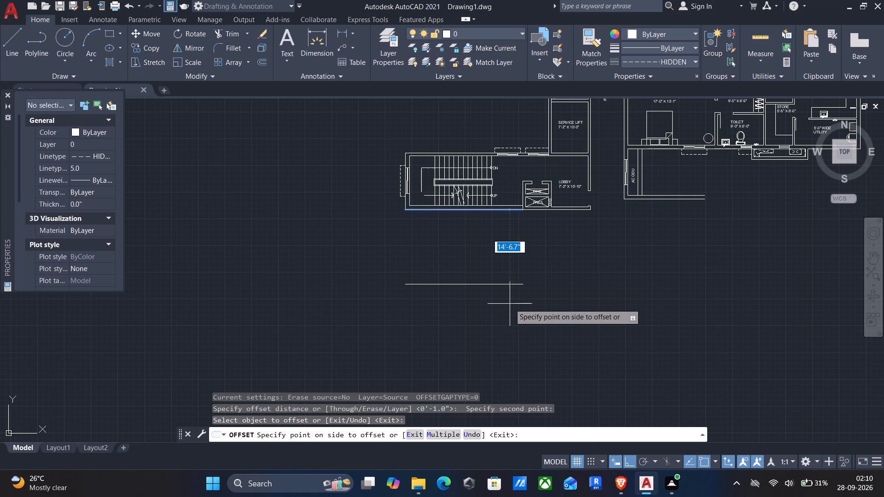
text(6')
text(6")
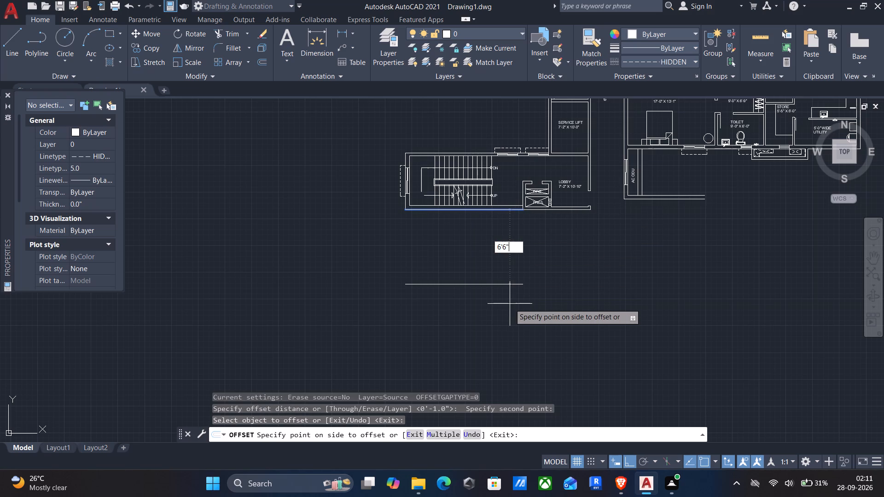
key(Return)
Offset the new line below the staircase 9" downward to give the wall its thickness.
middle_drag(509, 306, 523, 250)
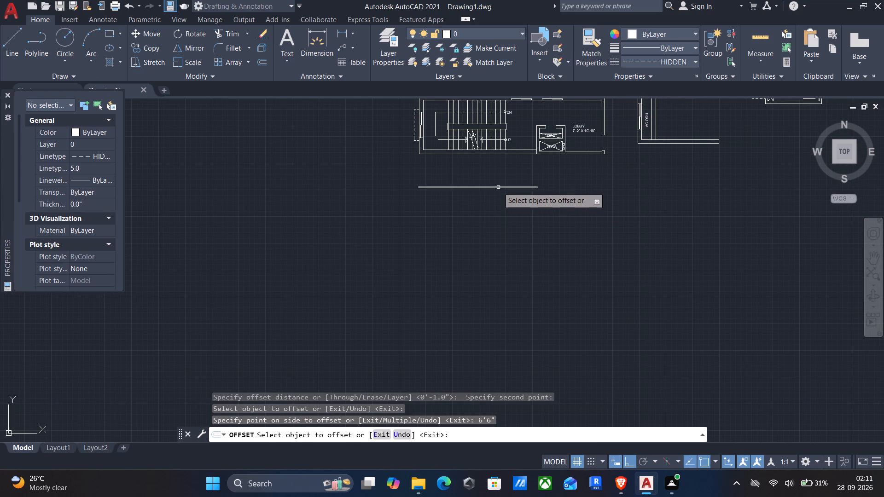
click(498, 187)
key(9)
key(shift+quotedbl)
key(Return)
middle_drag(490, 278, 482, 249)
middle_drag(473, 273, 467, 337)
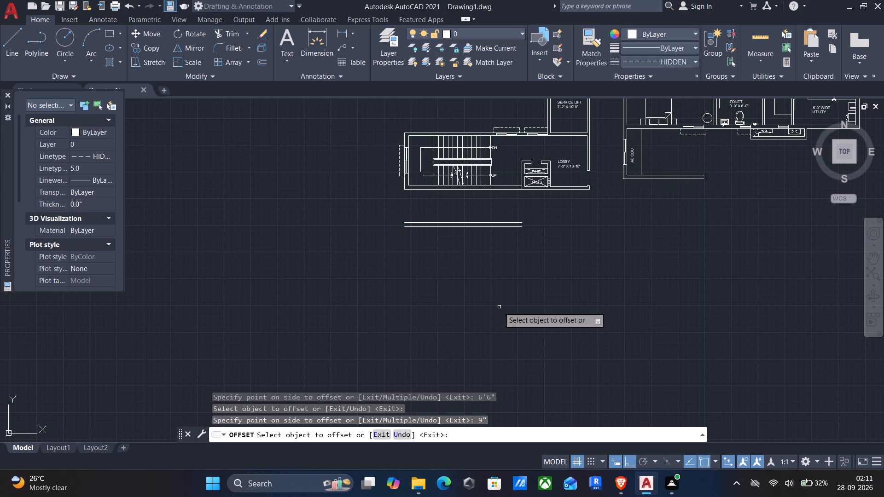
key(Return)
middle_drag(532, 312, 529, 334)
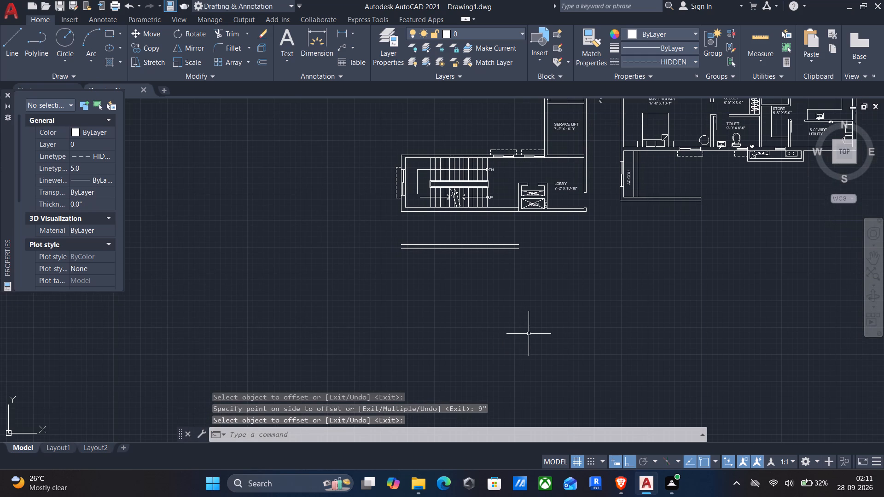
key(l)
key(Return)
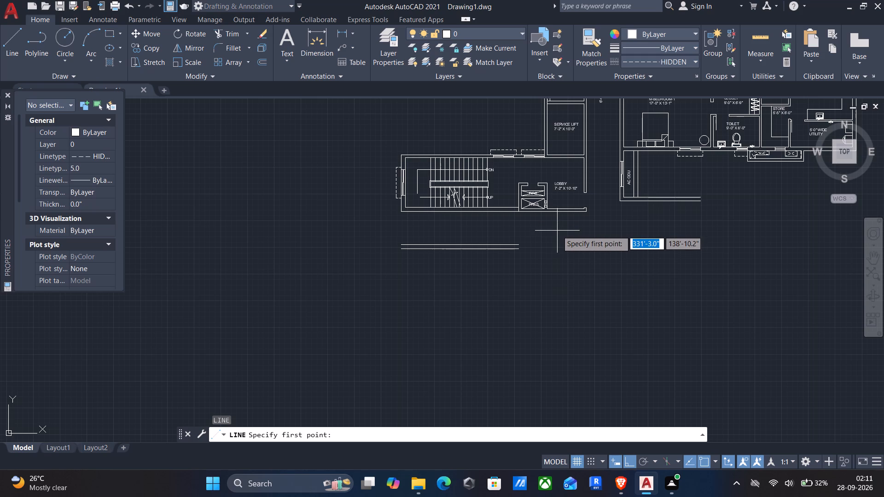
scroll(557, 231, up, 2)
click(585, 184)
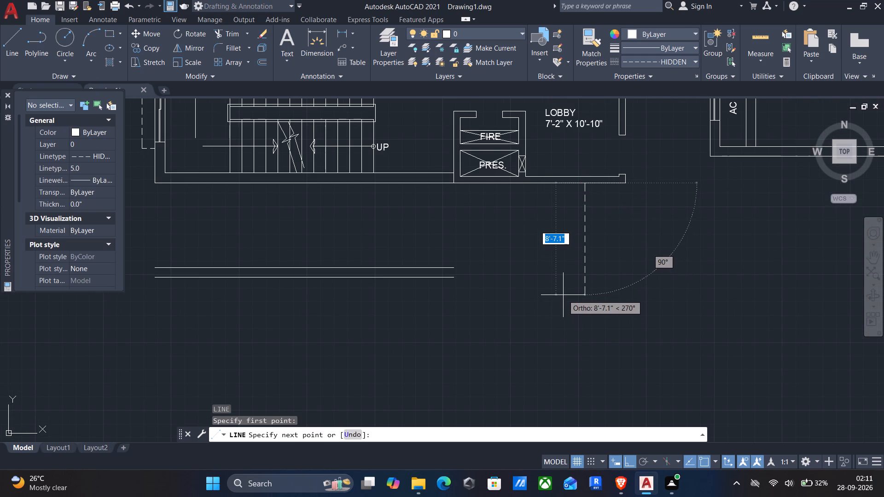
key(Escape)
With the linetype set to ByLayer, draw a vertical line about 41'-4" long downward from the outer line of the lobby's lower wall.
click(657, 65)
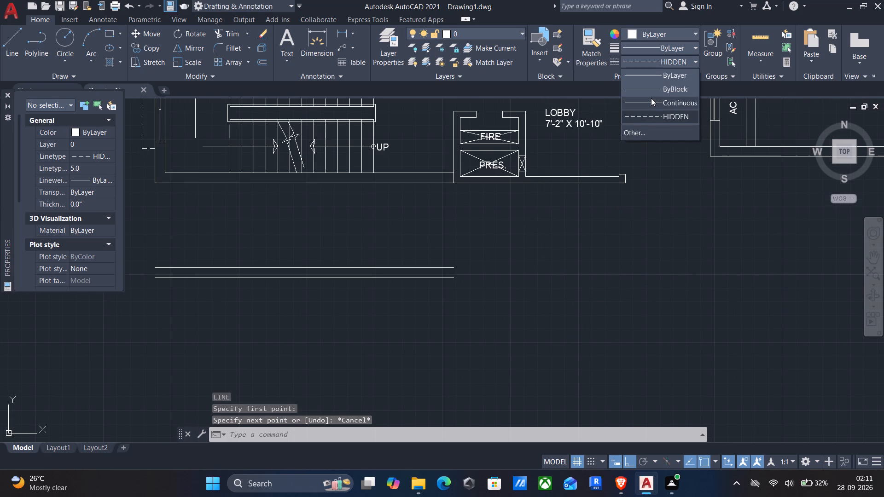
click(647, 76)
key(l)
key(Return)
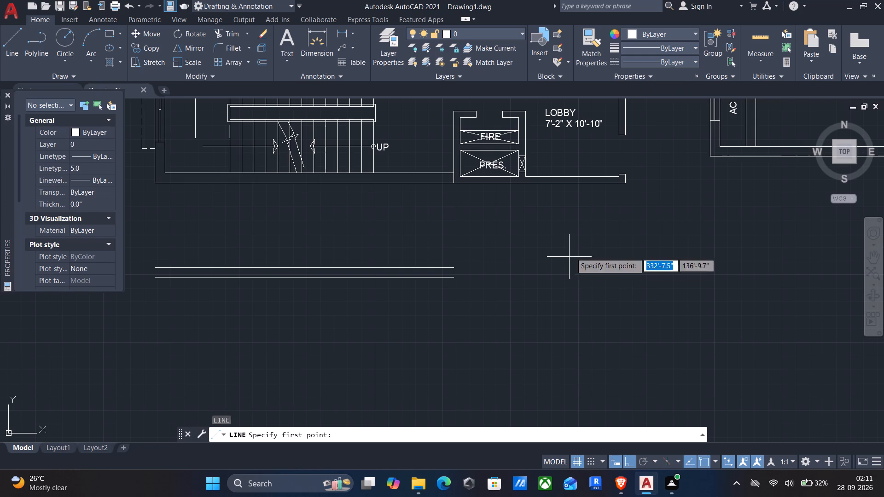
click(595, 185)
middle_drag(586, 289, 589, 211)
scroll(590, 208, down, 2)
middle_drag(581, 331, 588, 263)
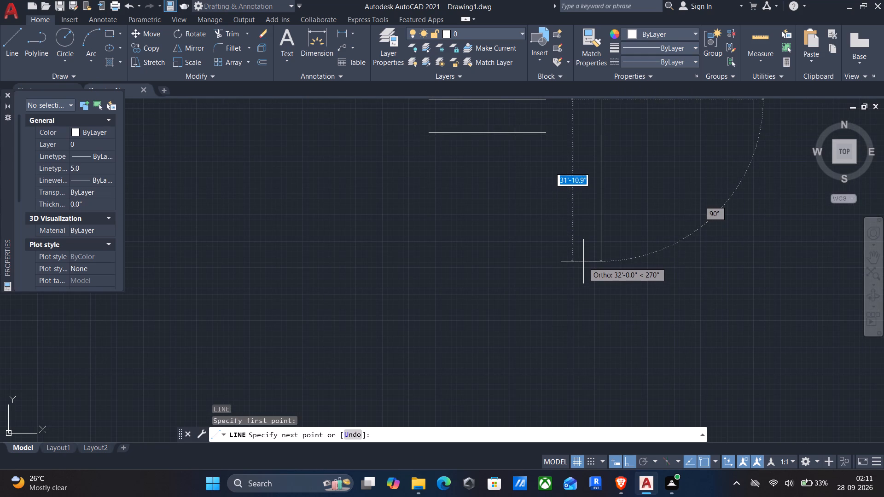
click(580, 310)
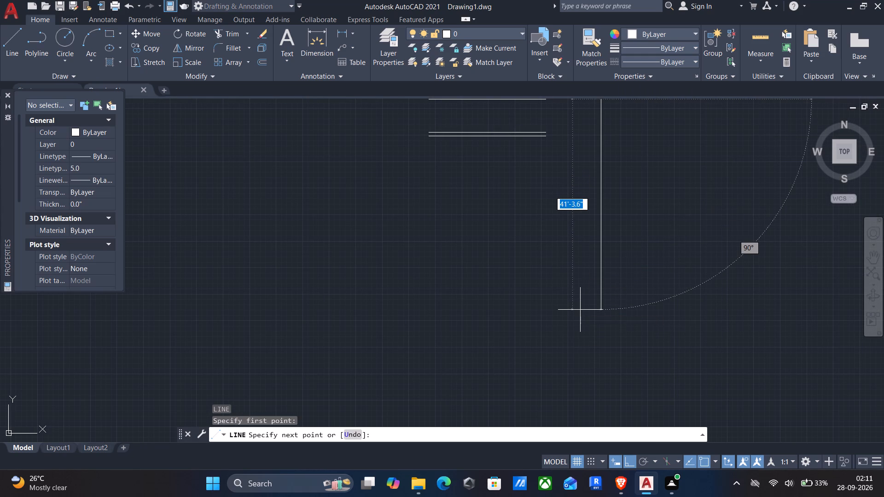
key(Return)
Offset the long vertical line below the lobby 9" toward the staircase side.
key(o)
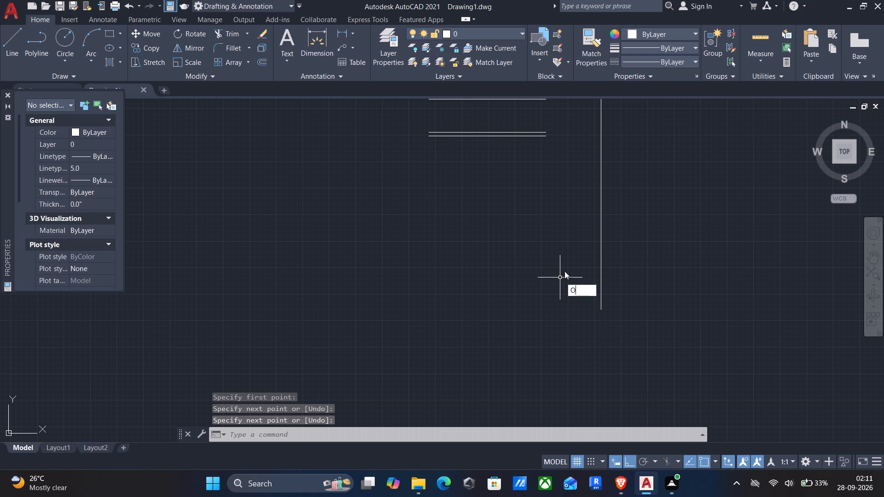
key(Return)
click(605, 245)
click(548, 253)
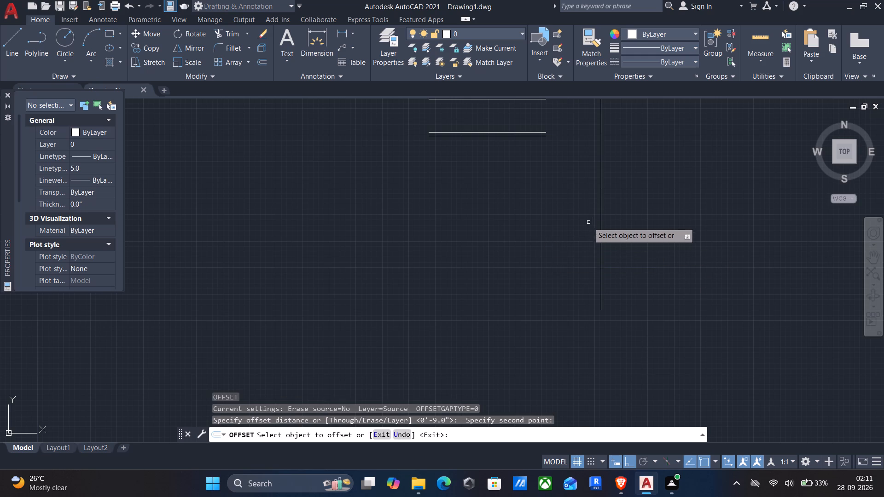
scroll(597, 214, down, 1)
click(599, 213)
key(9)
key(shift+quotedbl)
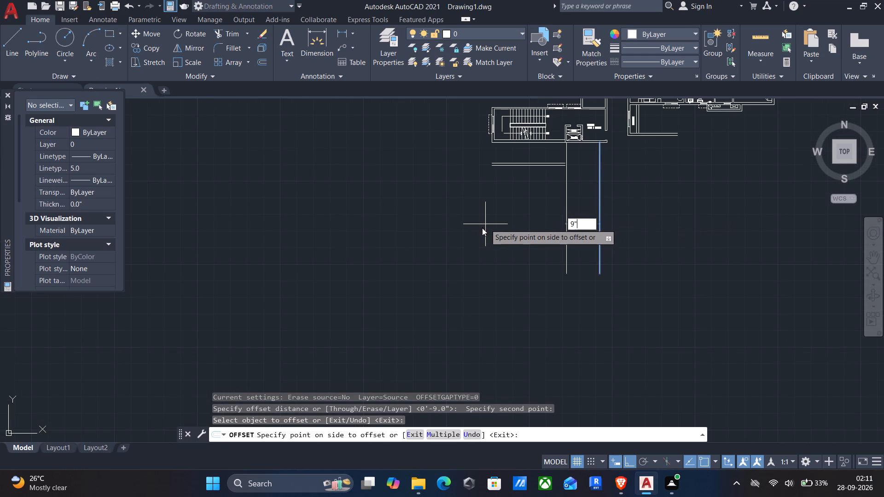
key(Return)
key(Return)
Extend both horizontal wall lines below the staircase to the long vertical wall below the lobby.
text(EX)
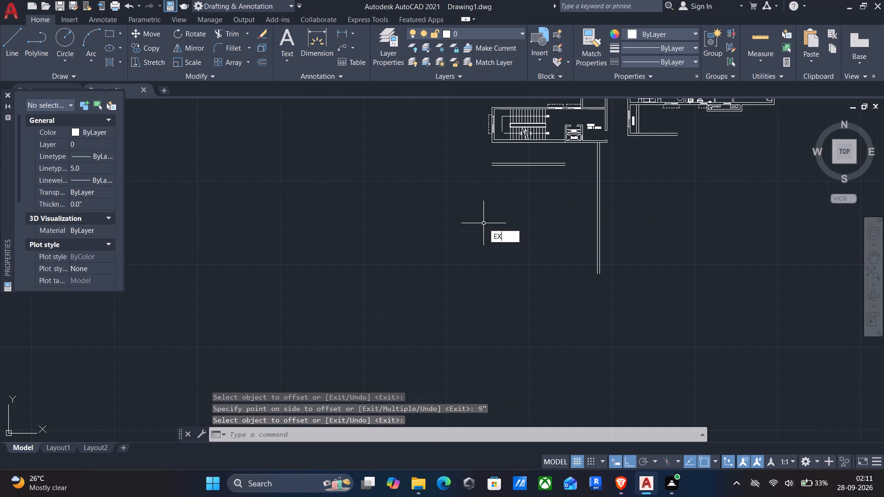
key(Return)
drag(512, 153, 524, 199)
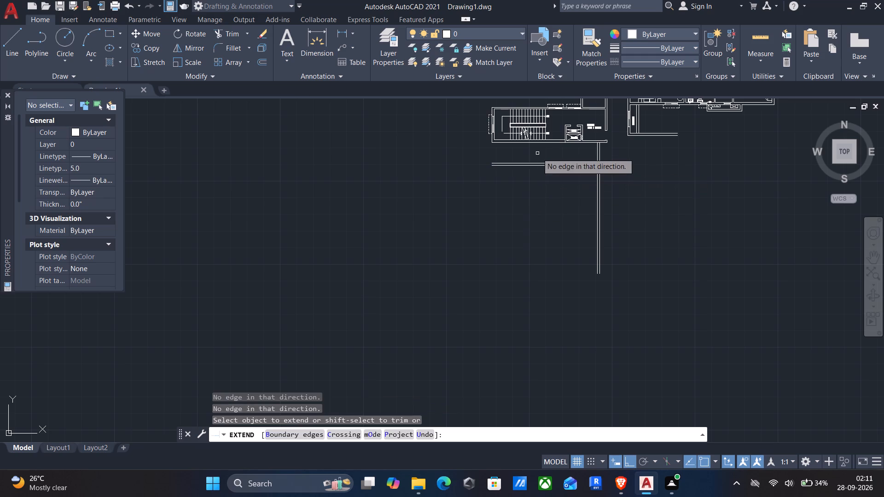
drag(537, 153, 564, 201)
drag(558, 157, 568, 196)
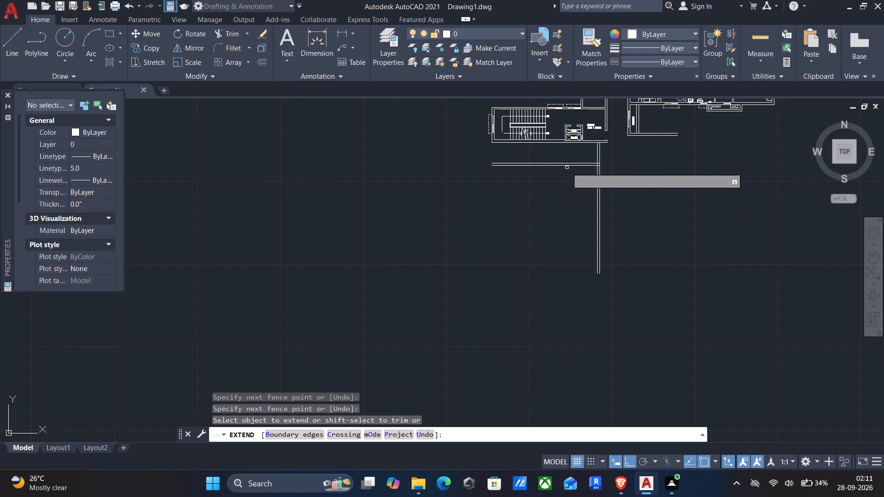
Trim the overlapping line ends where the horizontal wall below the staircase meets the long vertical wall, leaving a clean corner.
key(Escape)
key(t)
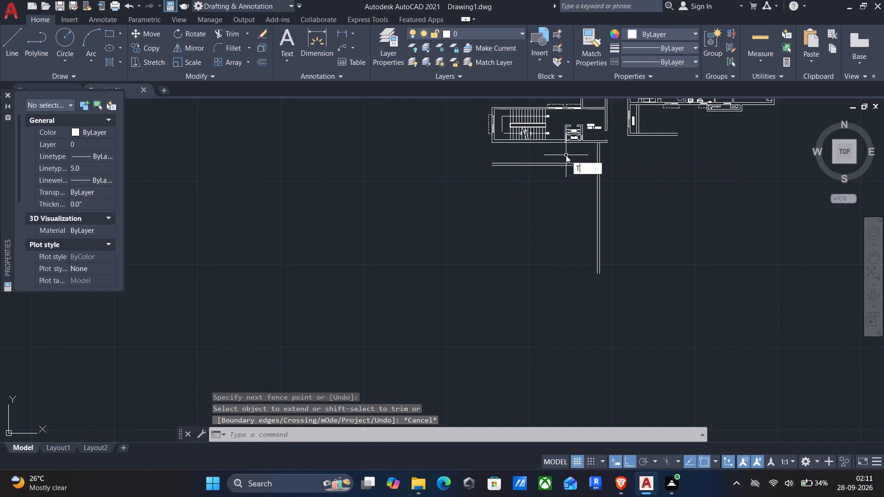
key(r)
key(Return)
scroll(584, 162, up, 2)
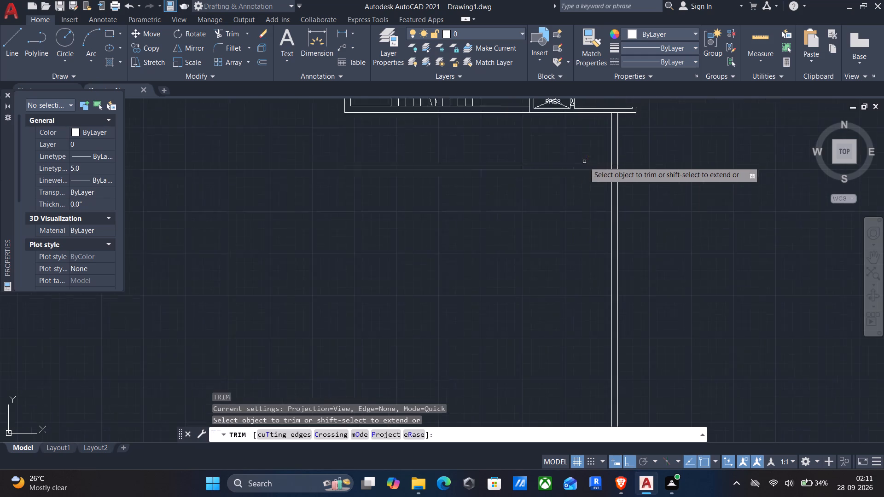
scroll(584, 162, up, 1)
drag(576, 147, 649, 147)
scroll(634, 173, up, 3)
drag(586, 166, 610, 216)
scroll(602, 226, down, 3)
middle_drag(463, 312, 568, 277)
scroll(568, 277, down, 3)
middle_drag(465, 296, 515, 265)
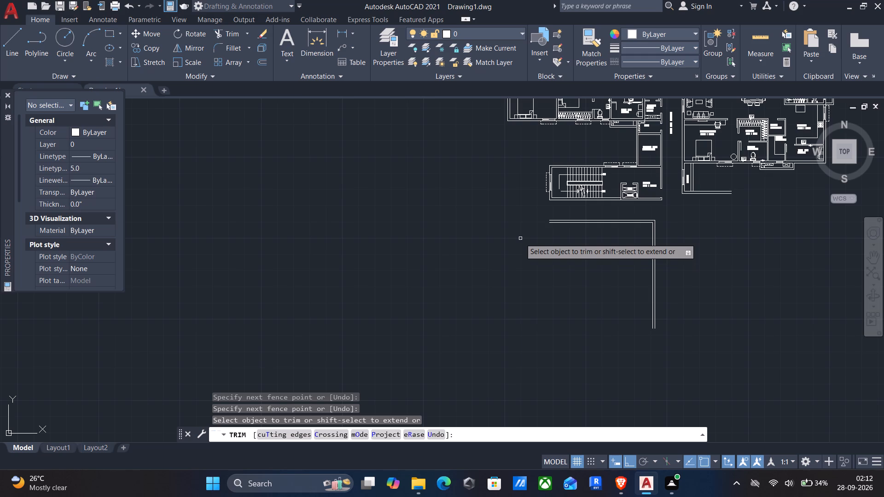
middle_drag(502, 254, 474, 246)
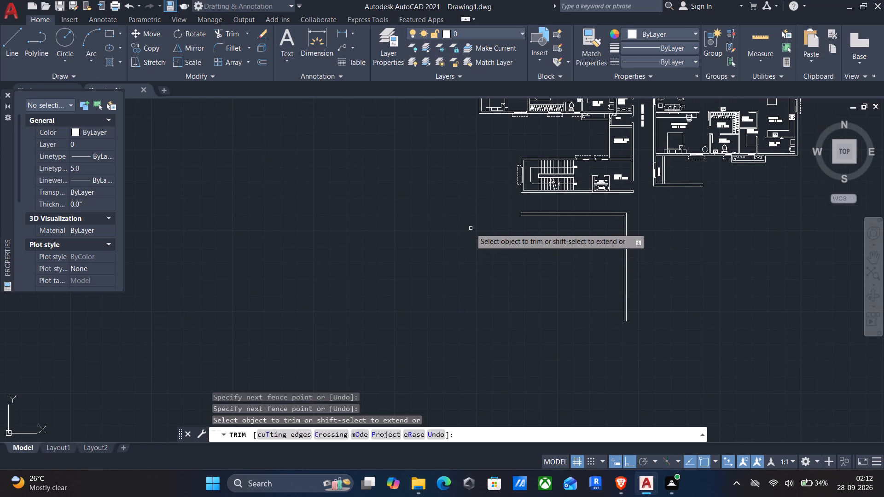
key(Escape)
Copy the LOBBY label with ortho off into the space between the staircase's lower wall and the new horizontal wall.
middle_drag(516, 263, 477, 283)
middle_drag(482, 243, 421, 346)
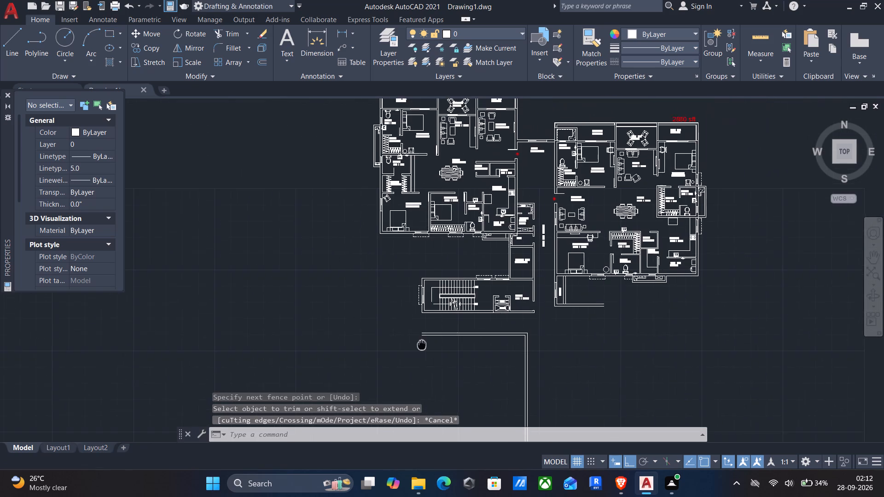
middle_drag(421, 346, 421, 349)
scroll(501, 313, up, 2)
click(532, 284)
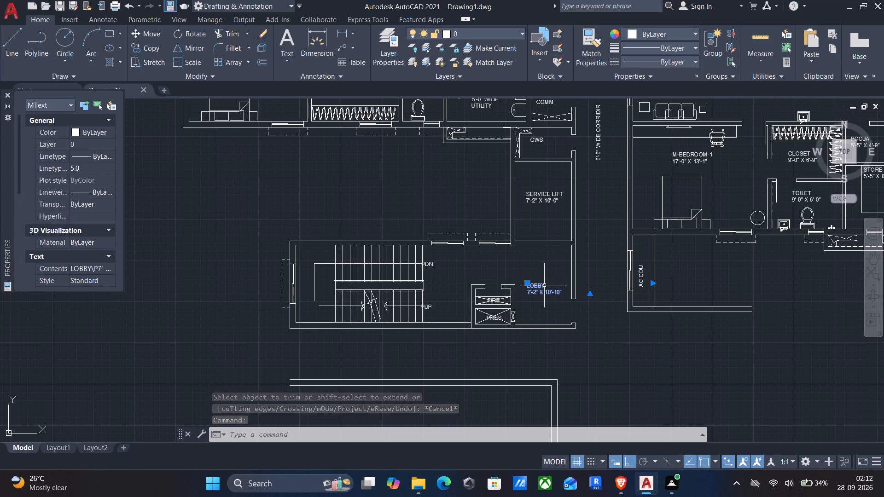
key(c)
key(o)
key(Return)
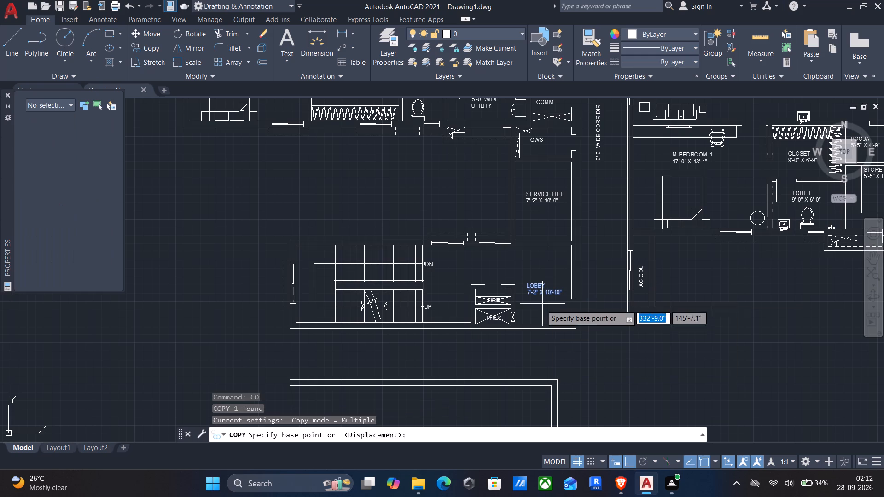
click(532, 296)
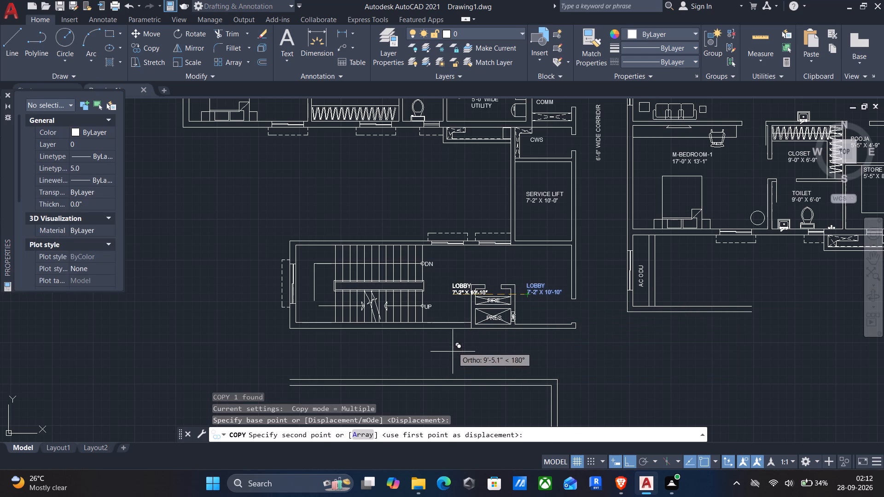
key(F8)
scroll(326, 360, up, 2)
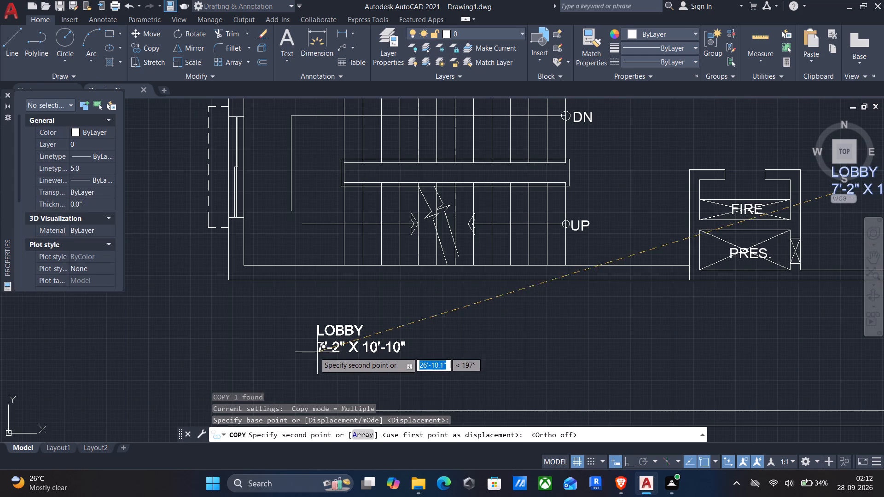
click(306, 352)
key(Escape)
Replace the copied label's text below the staircase with 6'-6" WIDE CORRIODOR.
double_click(315, 332)
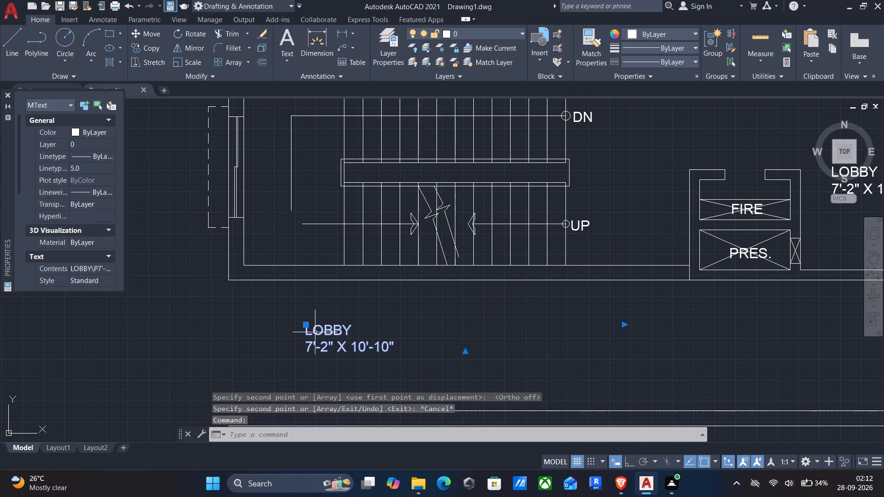
drag(411, 353, 214, 330)
key(6)
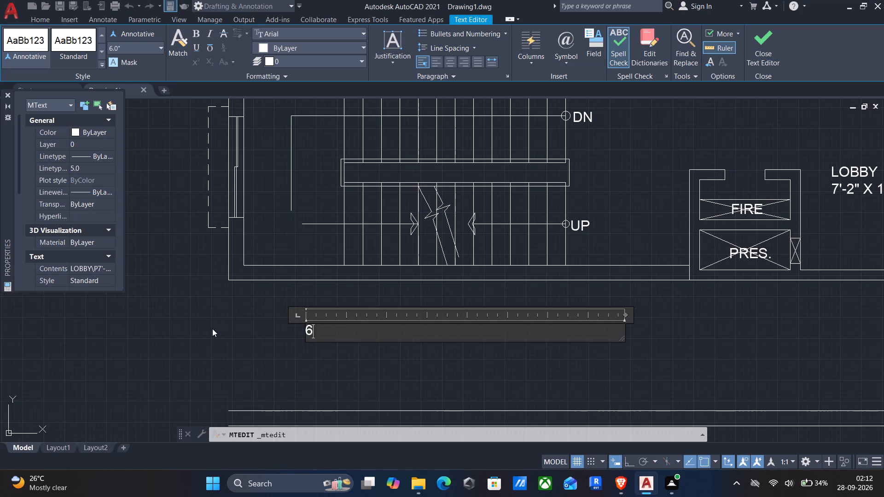
key(apostrophe)
key(minus)
text(6")
key(space)
text(WIDE CORRIO)
text(DOR)
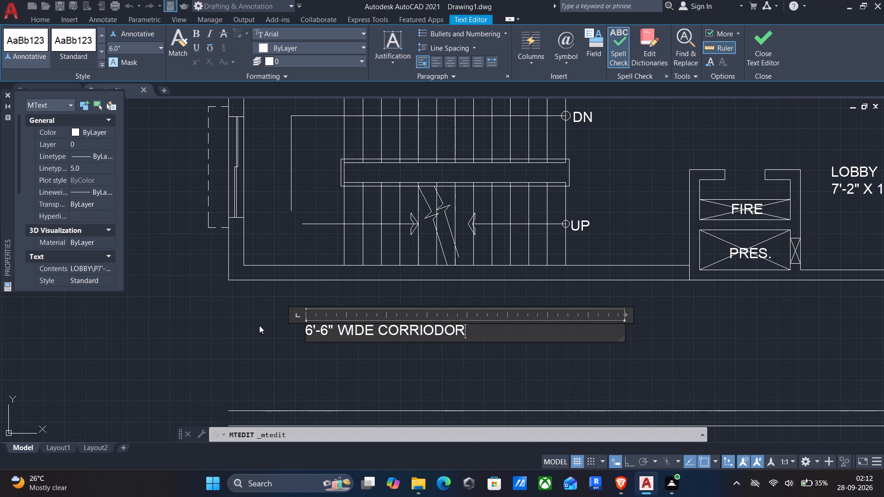
click(260, 326)
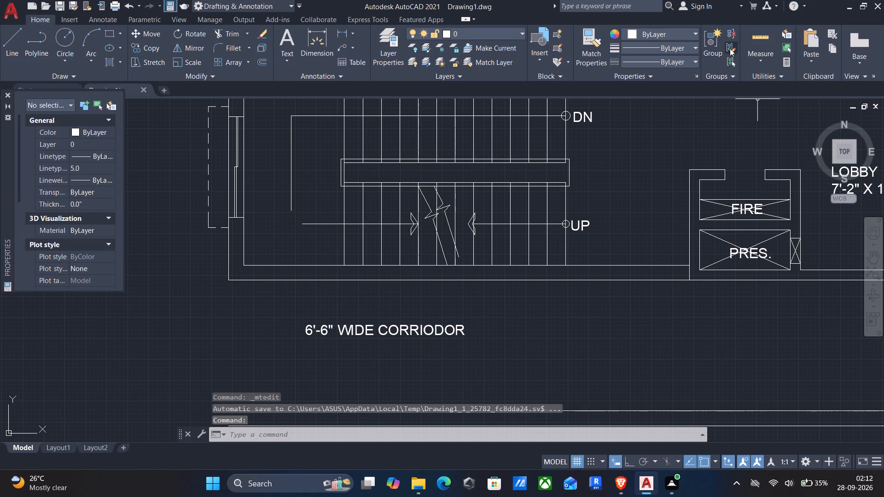
Quick-measure the corridor width between the staircase's lower wall and the new horizontal wall.
click(751, 33)
middle_drag(642, 306, 647, 289)
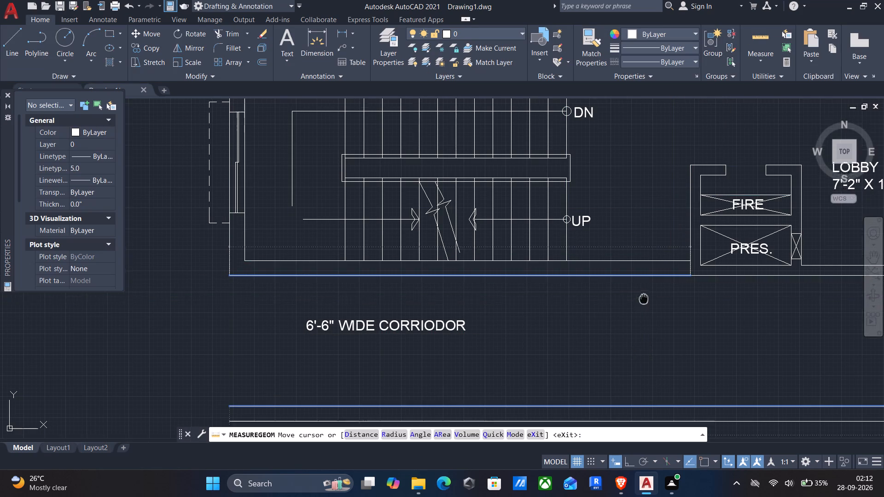
middle_drag(647, 289, 655, 260)
key(Escape)
Review the new corridor walls in relation to the staircase and the overall two-apartment layout.
middle_drag(619, 308, 627, 252)
scroll(613, 246, down, 1)
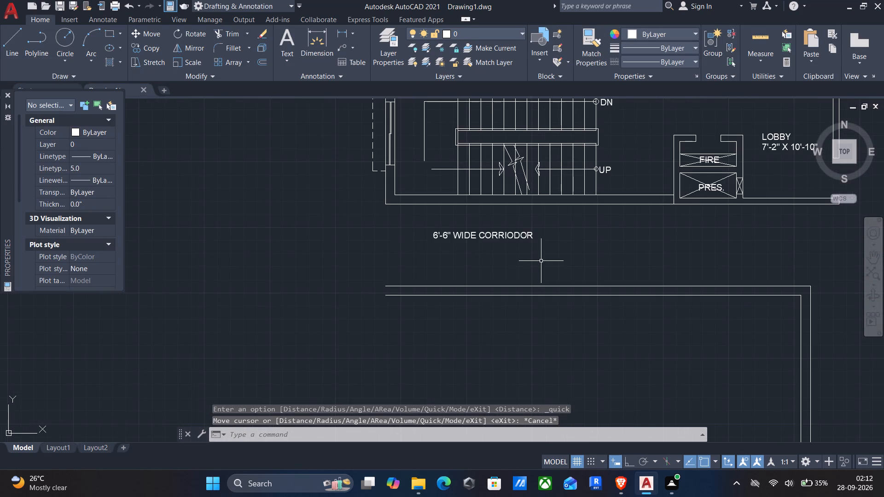
middle_drag(540, 265, 617, 272)
scroll(617, 270, down, 1)
middle_drag(637, 309, 506, 294)
scroll(497, 289, down, 1)
middle_drag(502, 298, 472, 278)
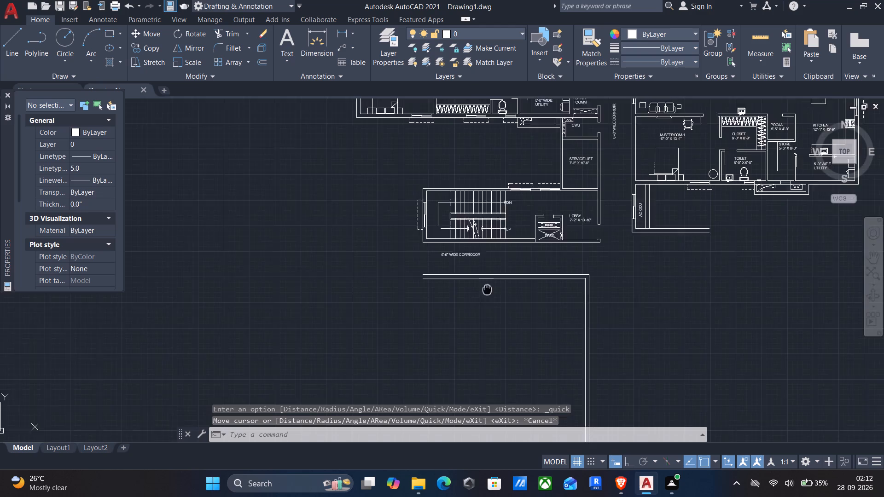
middle_drag(472, 278, 425, 252)
scroll(420, 265, down, 1)
middle_drag(416, 283, 429, 263)
middle_drag(352, 261, 425, 278)
scroll(424, 278, down, 2)
middle_drag(421, 273, 370, 327)
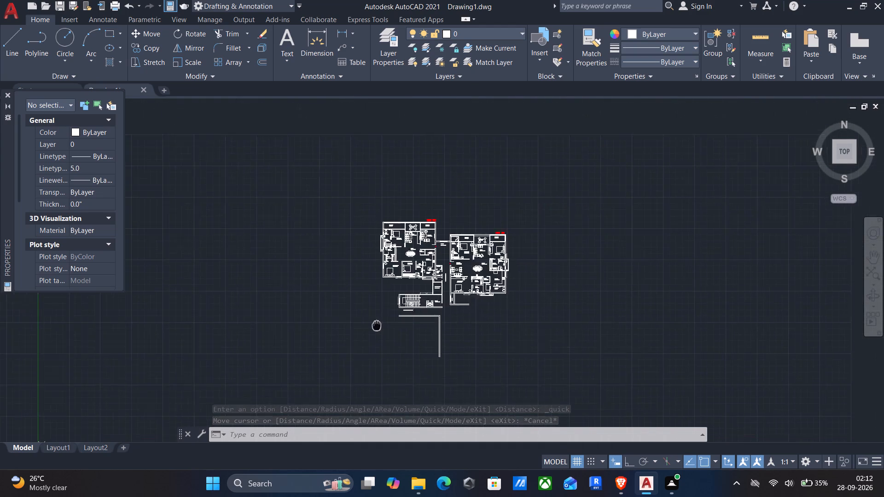
middle_drag(370, 327, 337, 331)
scroll(383, 279, up, 3)
middle_drag(364, 296, 407, 301)
middle_drag(396, 304, 388, 307)
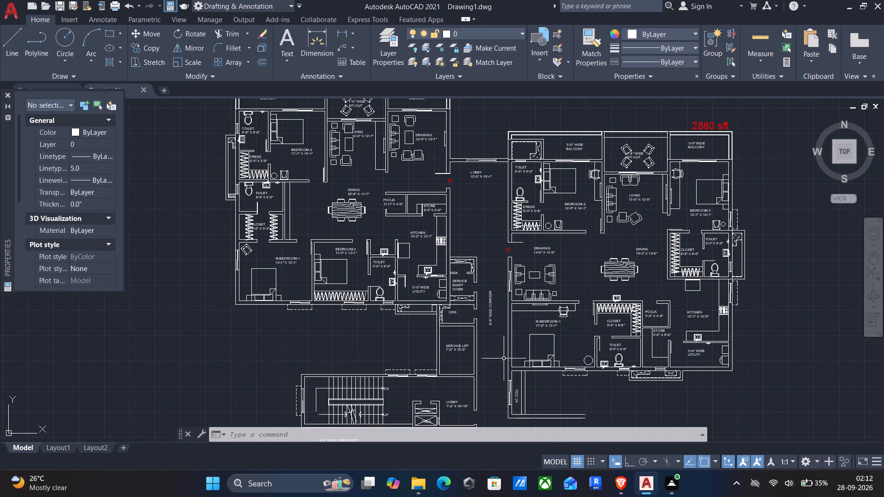
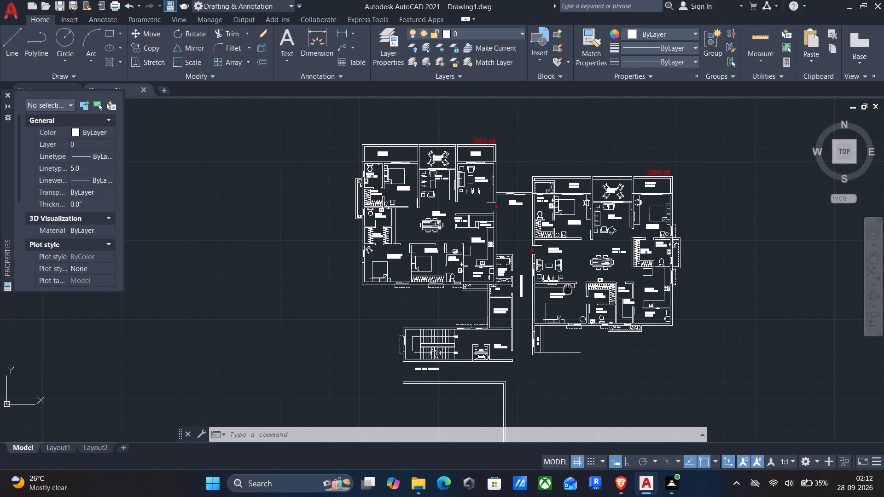
Save the drawing in the Documents folder under the file name LUXARY TOWERS.
middle_drag(528, 294, 508, 301)
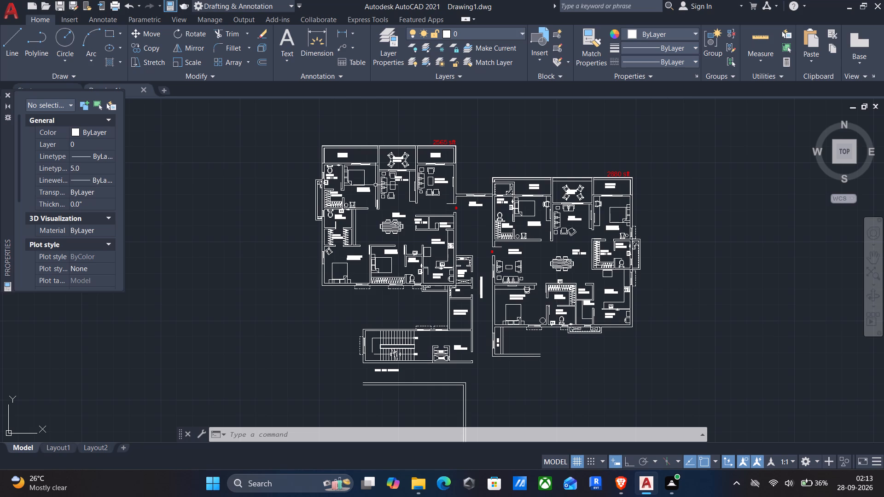
key(ctrl+s)
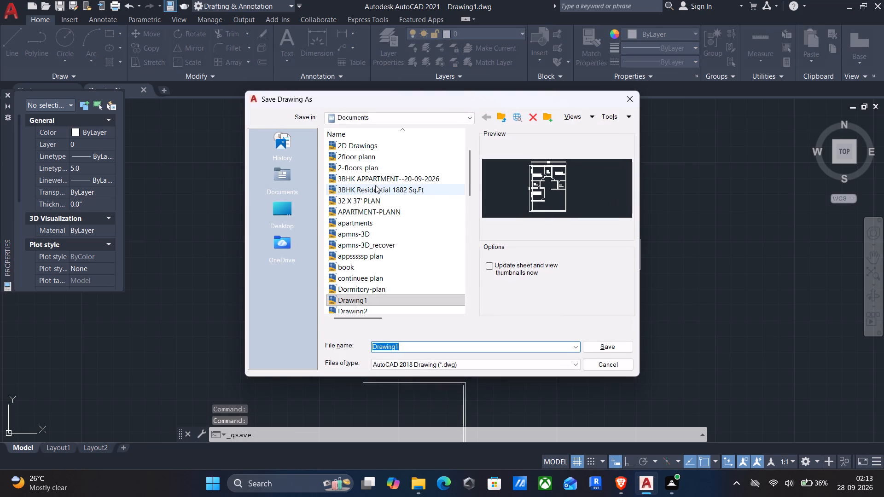
key(BackSpace)
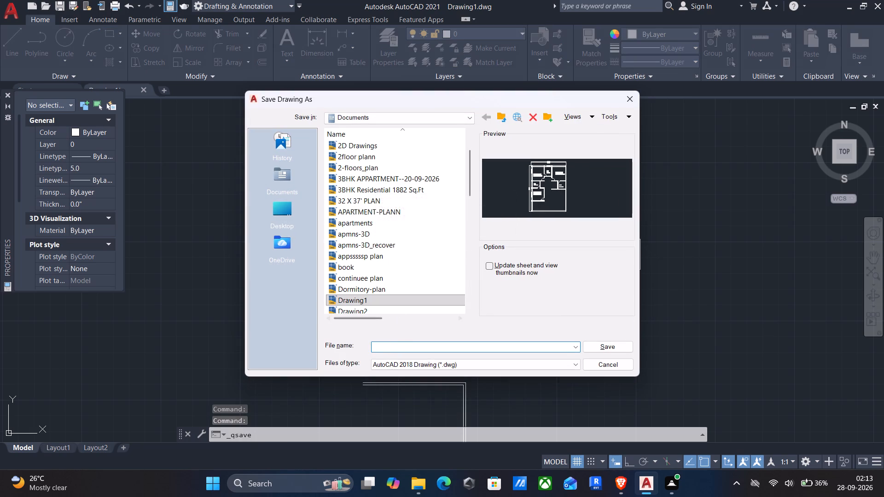
click(386, 349)
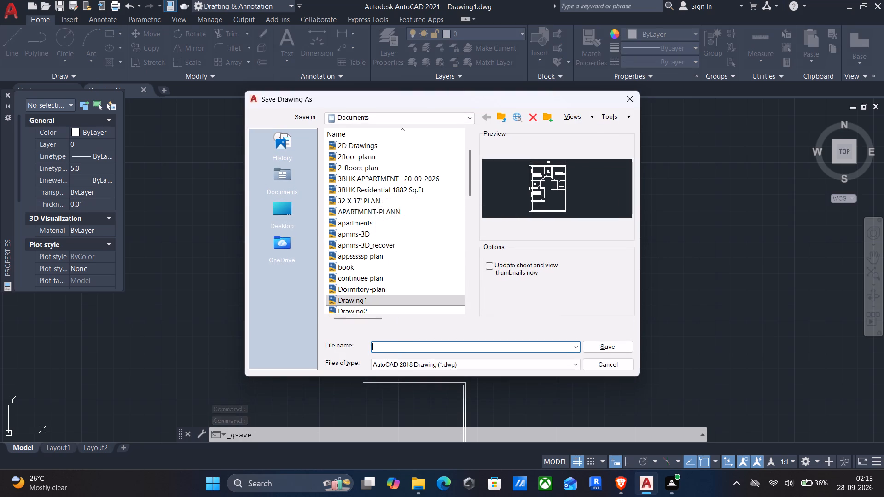
text(LU)
key(x)
text(ARY)
key(space)
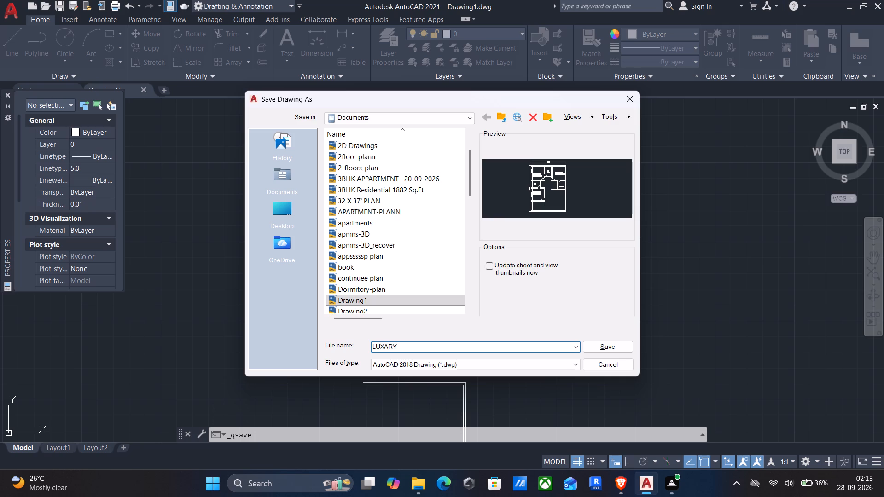
text(TOWERS)
key(space)
click(614, 346)
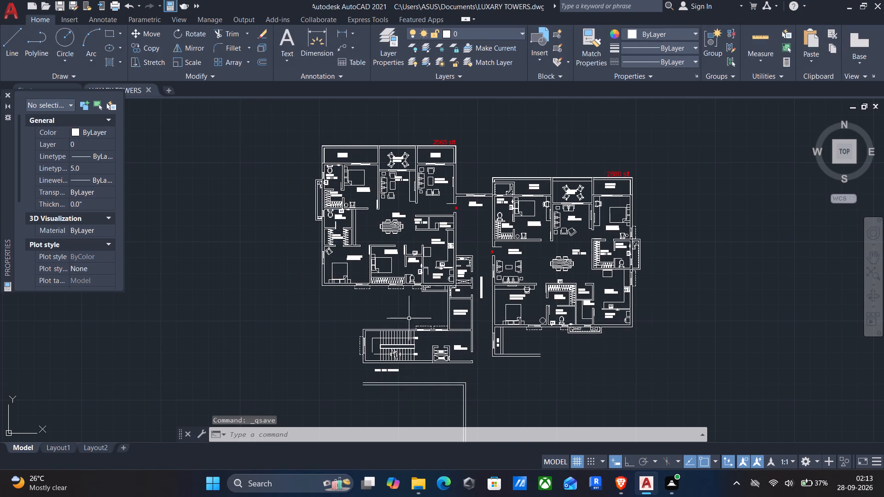
Set up a plot with the DWG To PDF.pc3 plotter and ISO full bleed A4 (297.00 x 210.00 MM) paper.
key(ctrl+p)
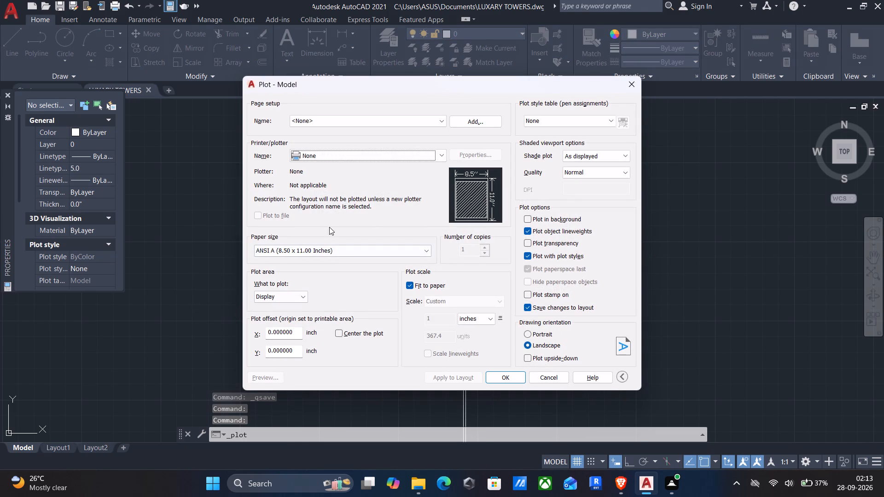
click(337, 154)
scroll(328, 159, down, 4)
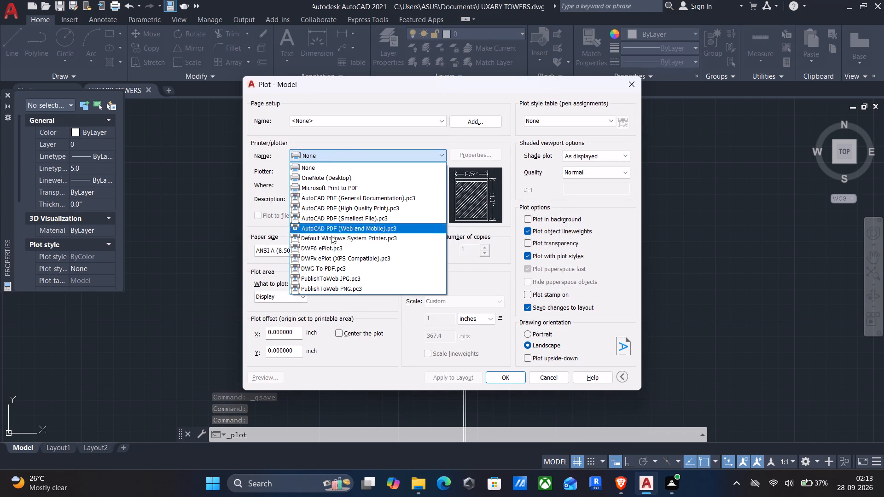
click(331, 267)
click(311, 251)
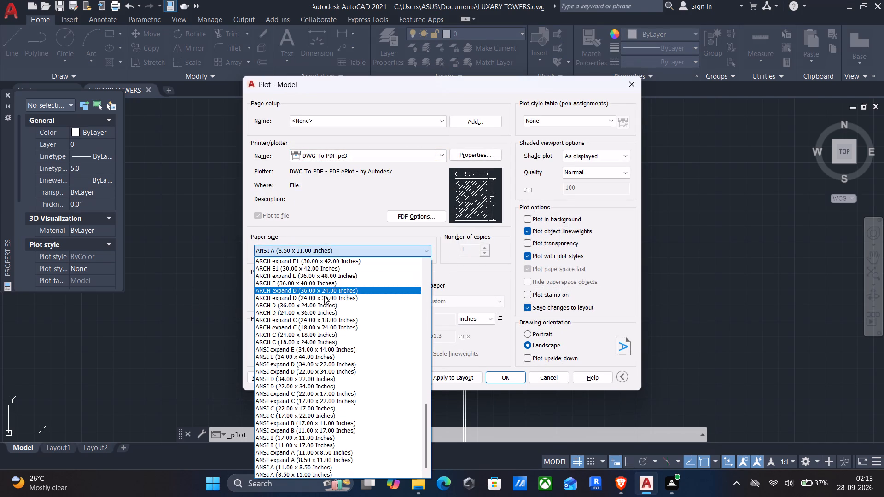
scroll(323, 312, down, 5)
scroll(314, 360, up, 4)
scroll(362, 297, up, 17)
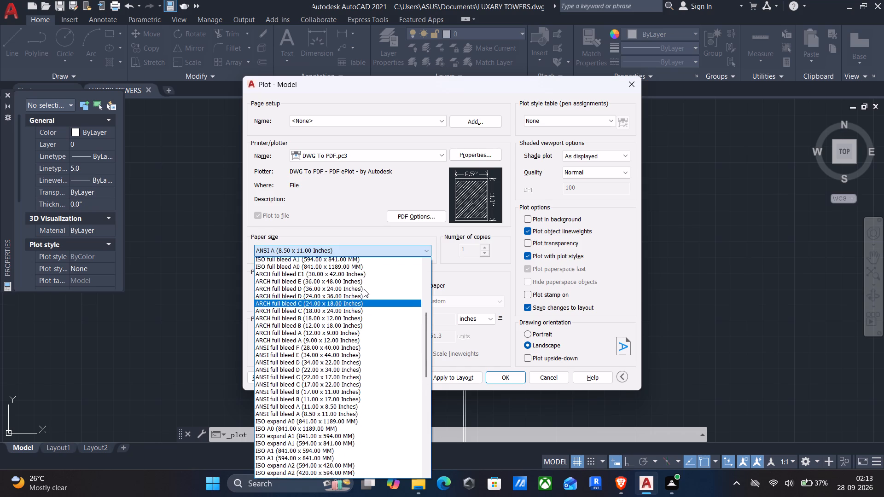
scroll(364, 290, up, 18)
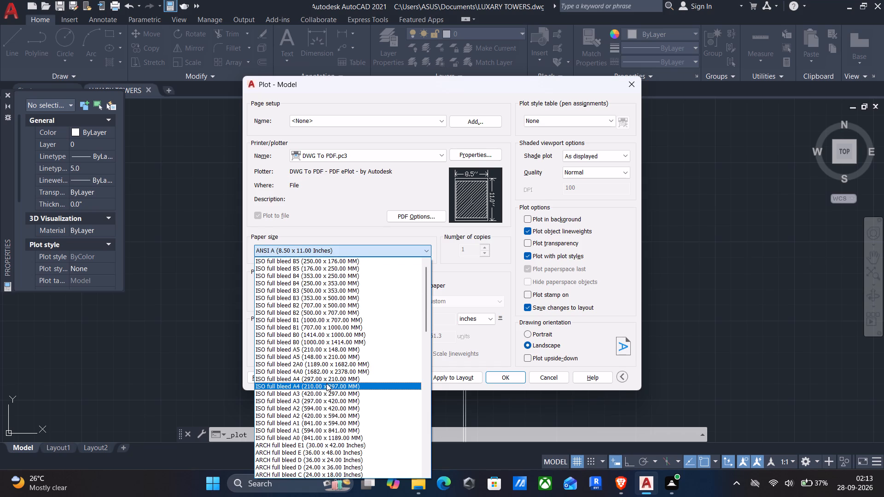
click(322, 381)
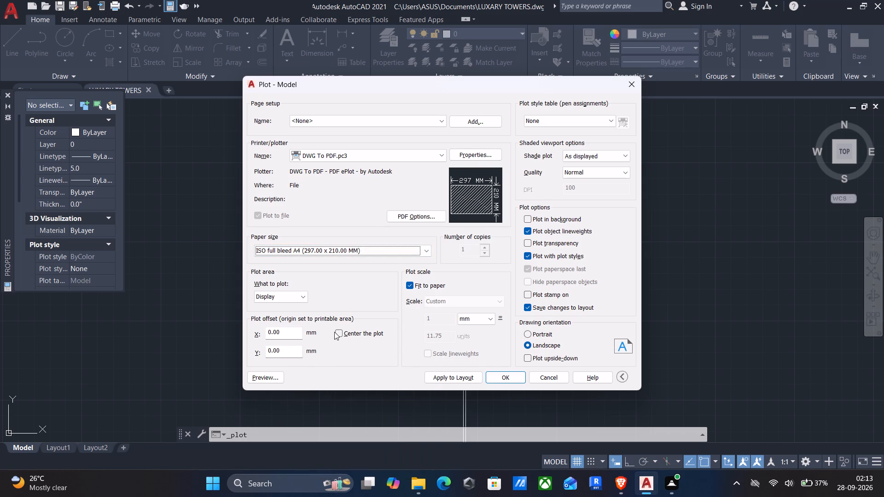
Define the plot area as a window enclosing both apartment plans and the staircase block.
click(297, 294)
click(289, 329)
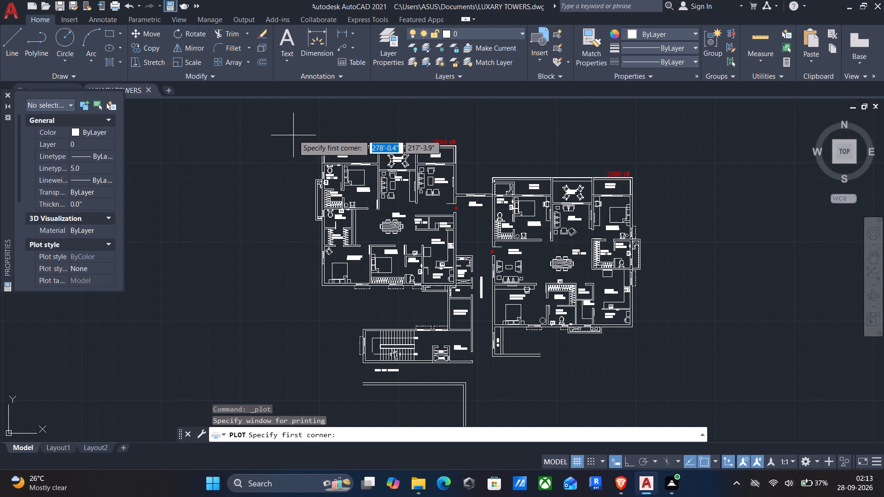
click(292, 128)
middle_drag(348, 300, 357, 246)
scroll(366, 251, down, 1)
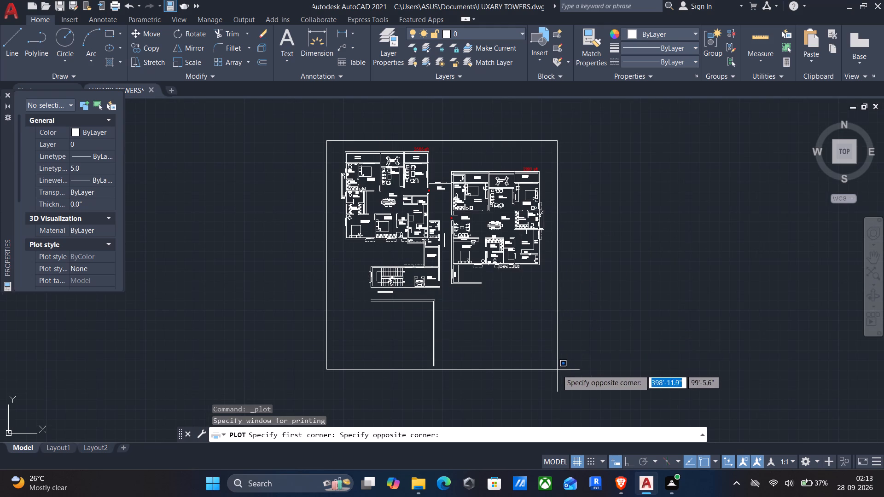
click(555, 335)
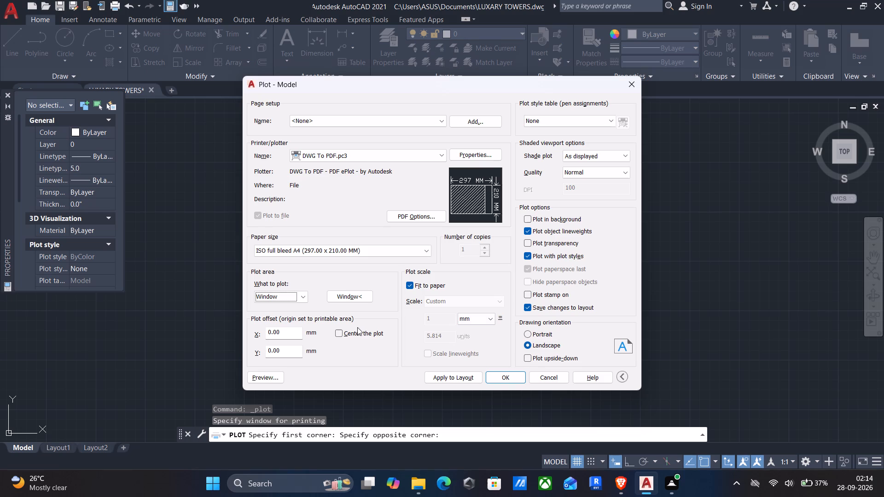
Center the plot, set the plot scale units to inches, and apply the settings to the layout.
click(339, 334)
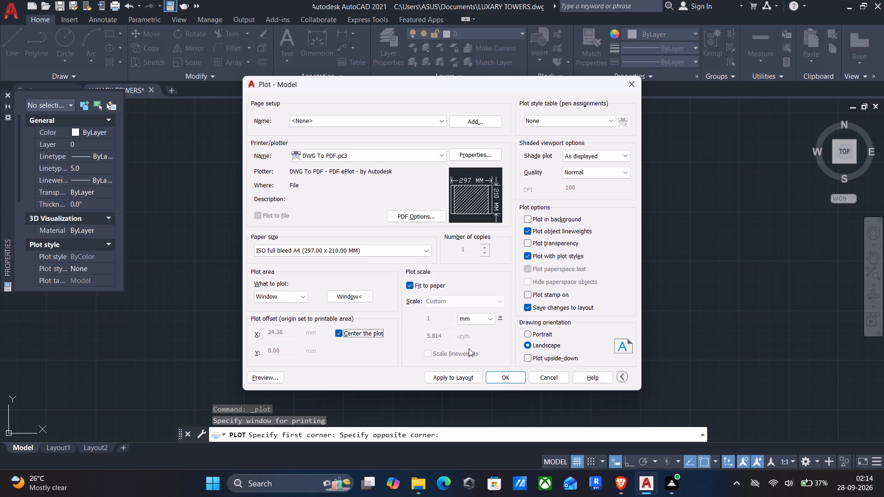
click(469, 323)
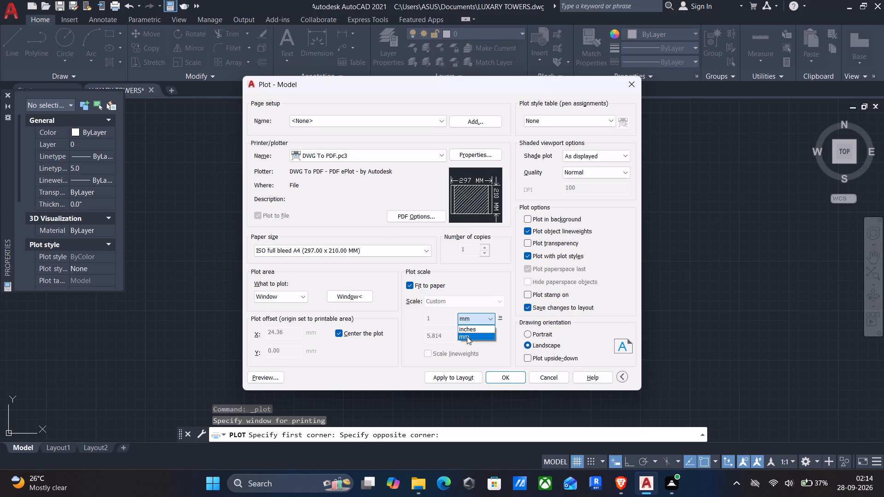
click(468, 329)
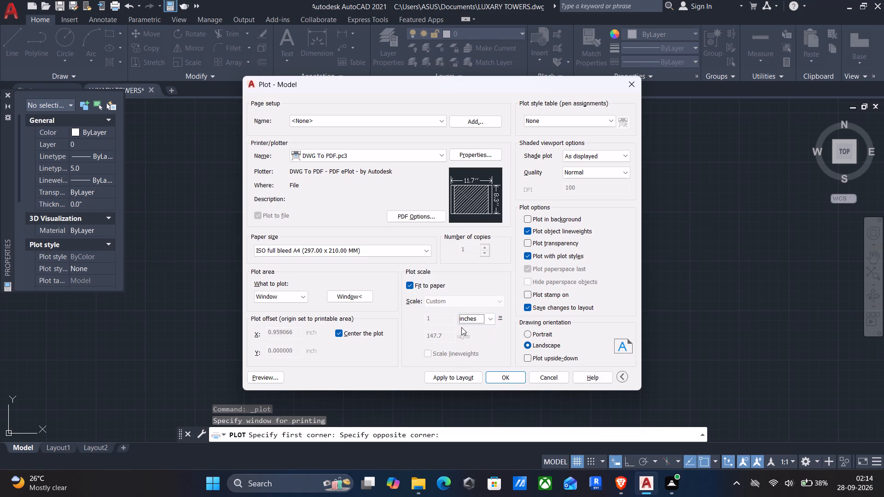
click(436, 375)
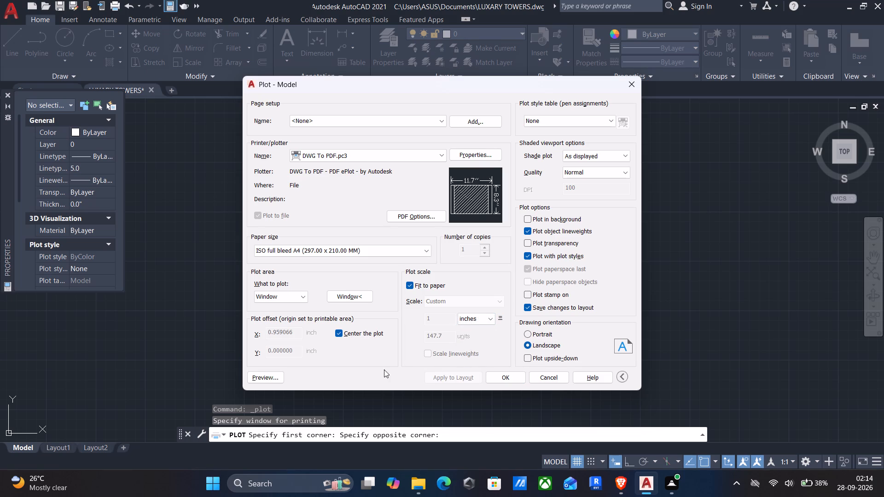
Preview the plot and examine both apartment plans, their room labels, and the staircase and lobby area up close.
click(271, 374)
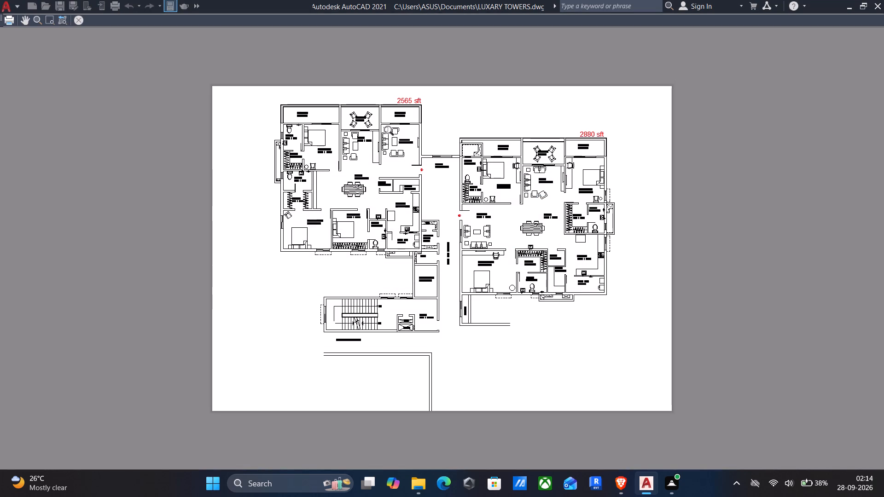
scroll(369, 127, up, 2)
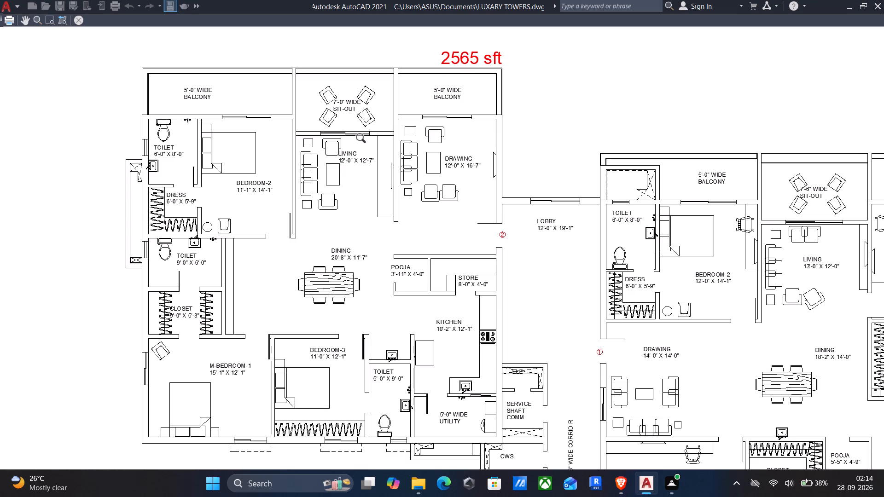
scroll(354, 193, down, 1)
middle_drag(353, 220, 413, 191)
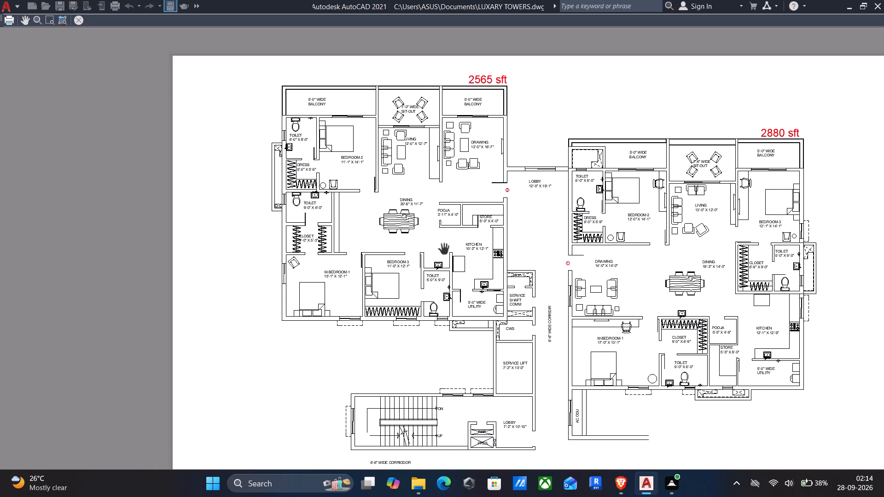
middle_drag(444, 256, 368, 247)
scroll(530, 289, up, 3)
scroll(530, 280, down, 2)
middle_drag(579, 275, 563, 276)
scroll(560, 274, down, 1)
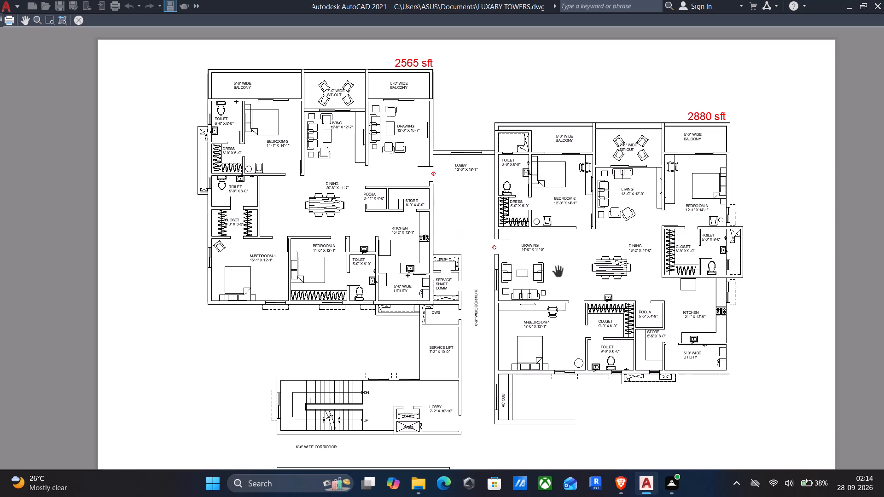
middle_drag(524, 260, 550, 279)
middle_drag(554, 279, 506, 281)
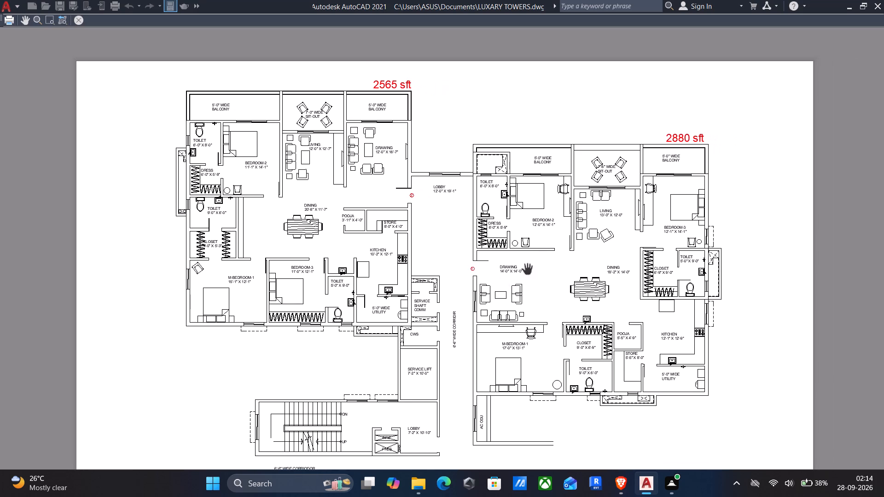
scroll(733, 234, up, 2)
middle_drag(589, 219, 618, 250)
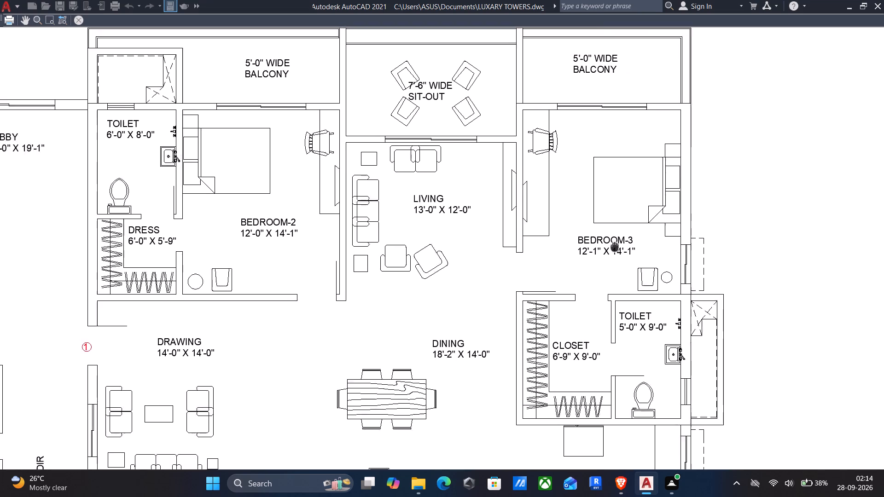
middle_drag(618, 250, 653, 279)
scroll(653, 277, down, 1)
scroll(532, 173, up, 2)
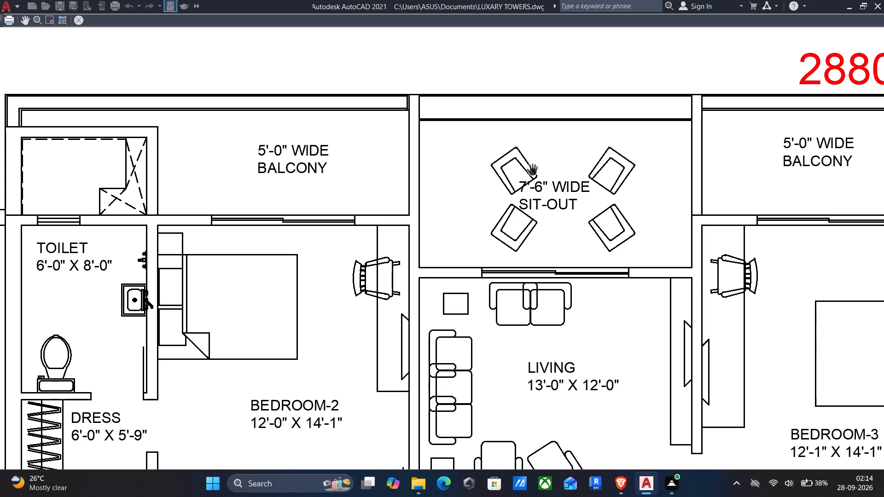
scroll(506, 205, down, 1)
middle_drag(507, 226, 628, 191)
scroll(629, 190, down, 2)
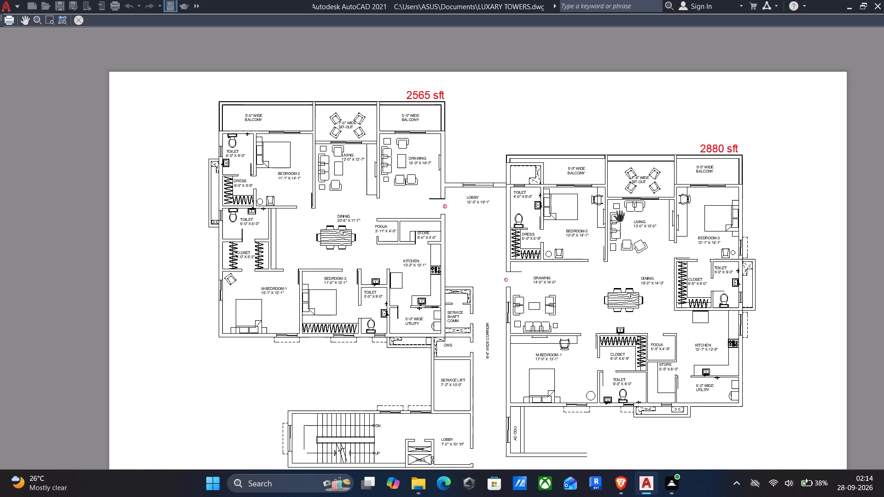
middle_drag(611, 242, 594, 199)
middle_drag(549, 264, 599, 206)
scroll(605, 196, down, 1)
middle_drag(570, 227, 559, 248)
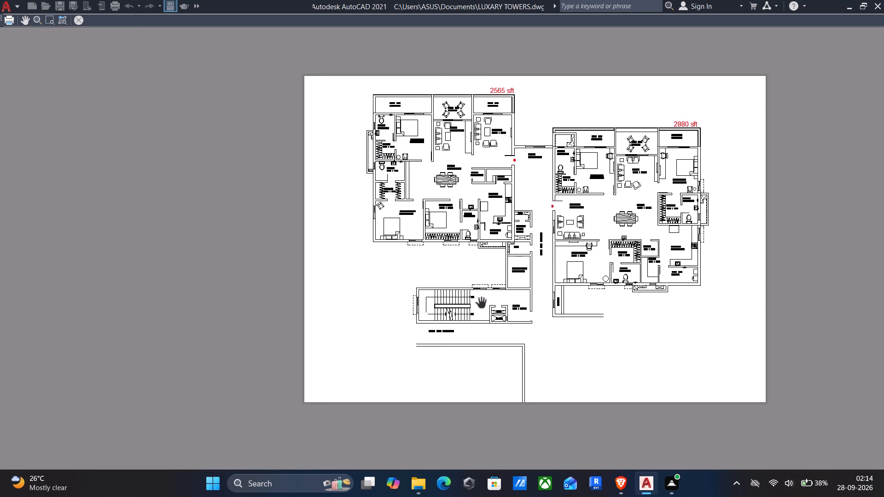
scroll(471, 319, up, 3)
middle_drag(454, 331, 431, 320)
scroll(430, 319, down, 1)
middle_drag(476, 274, 466, 301)
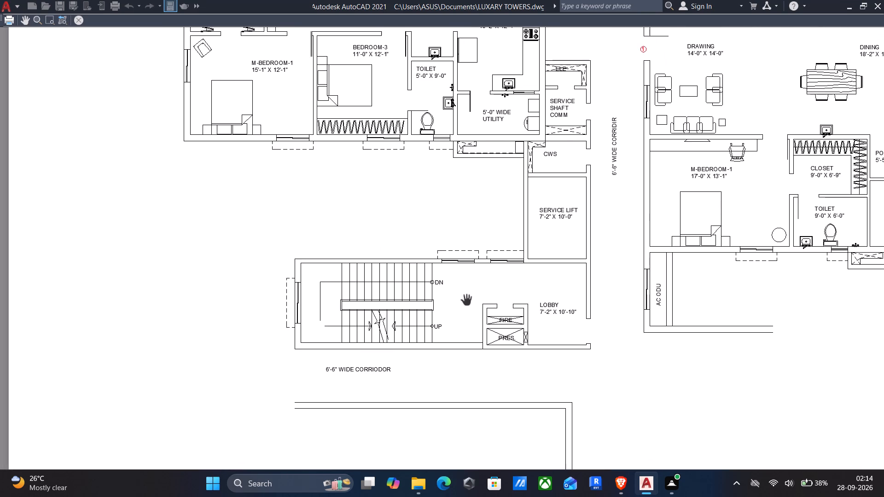
scroll(324, 331, up, 3)
scroll(470, 314, down, 3)
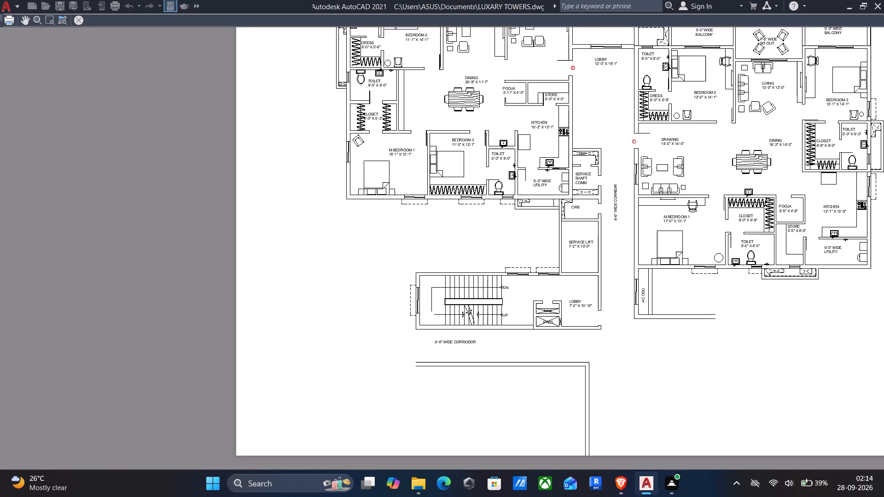
middle_drag(516, 288, 463, 390)
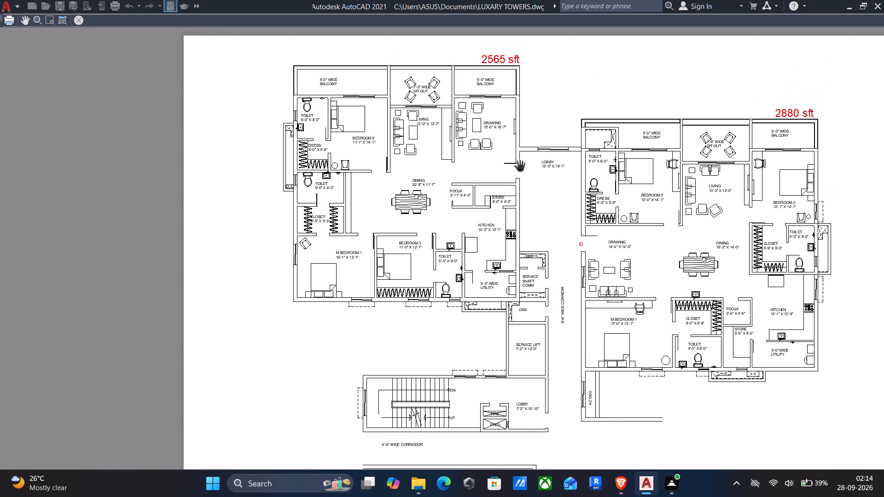
scroll(520, 167, up, 2)
scroll(499, 200, down, 2)
middle_drag(496, 228, 508, 263)
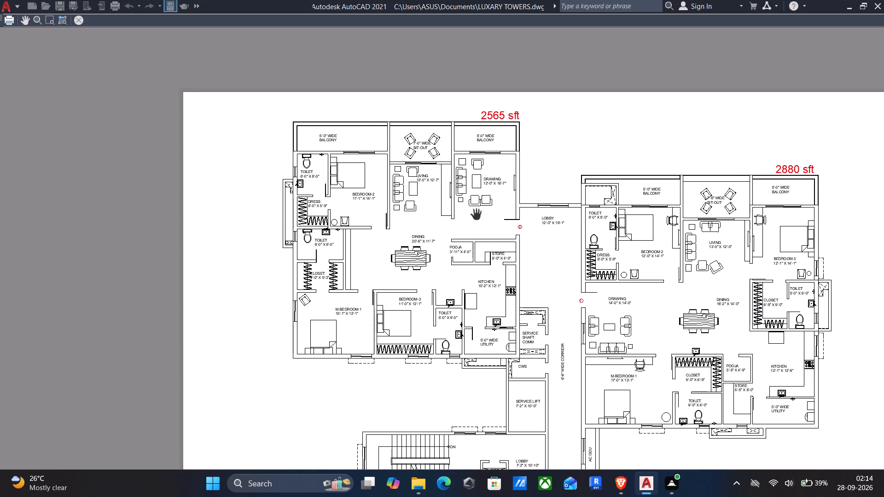
key(Escape)
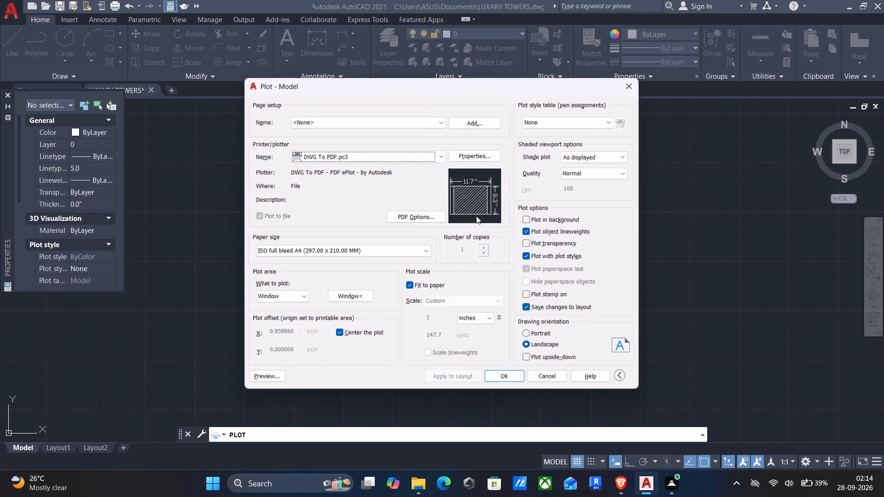
Plot the drawing to the PDF file LUXARY TOWERS-Model.pdf in the Documents folder and close the resulting PDF.
click(506, 378)
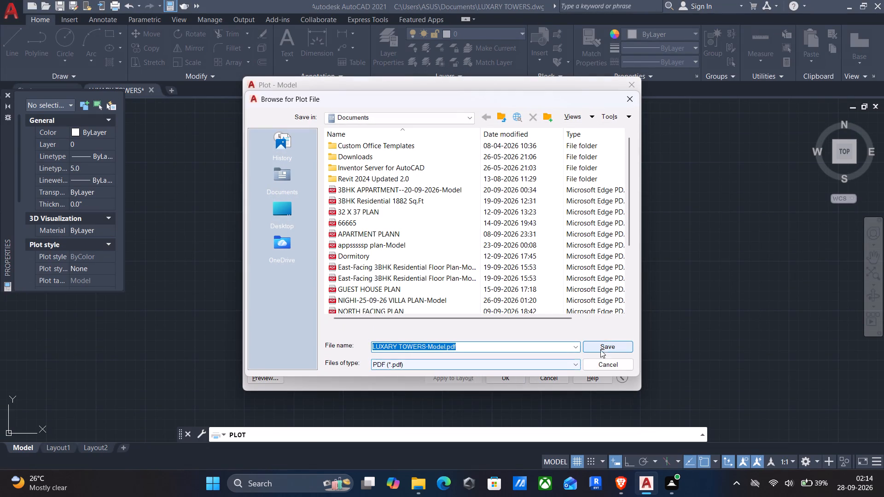
click(605, 346)
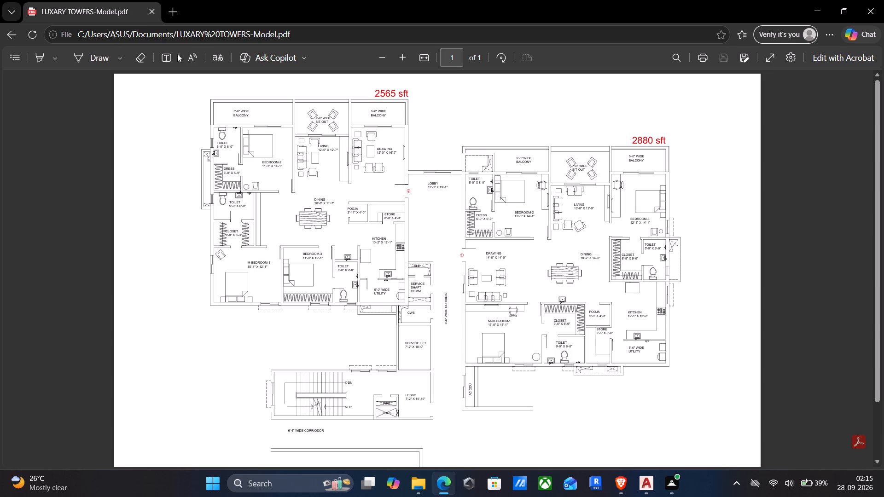
click(858, 17)
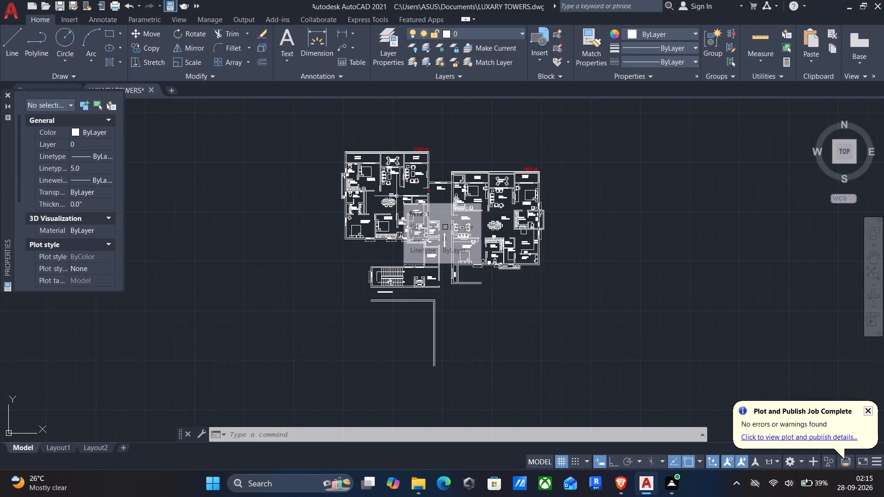
Start another PDF plot with the same settings and look through the Documents, Desktop and OneDrive folders for a save location.
key(ctrl+p)
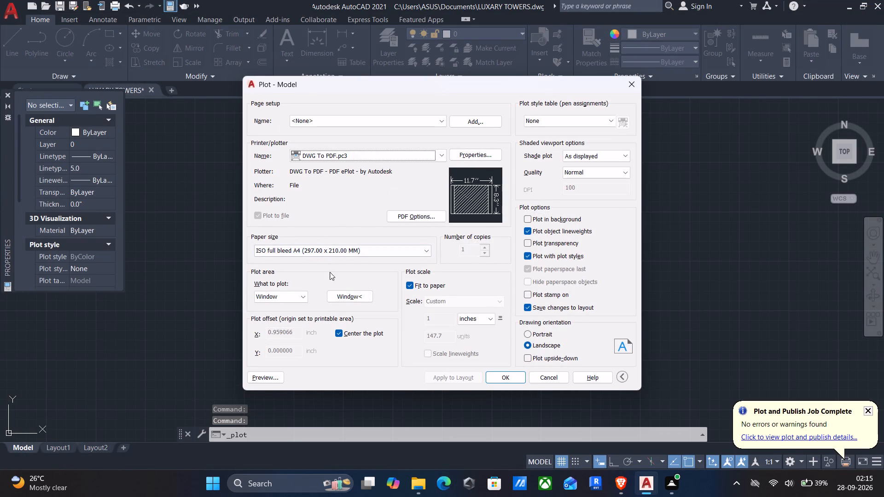
click(502, 381)
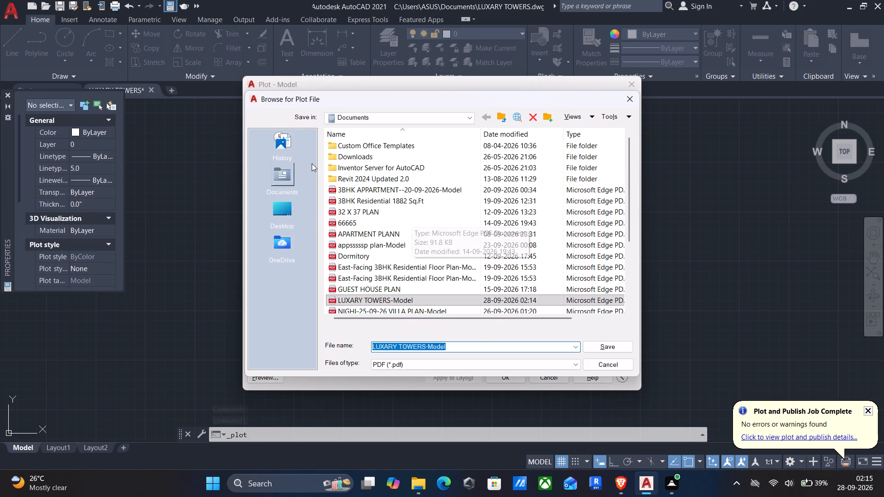
click(575, 350)
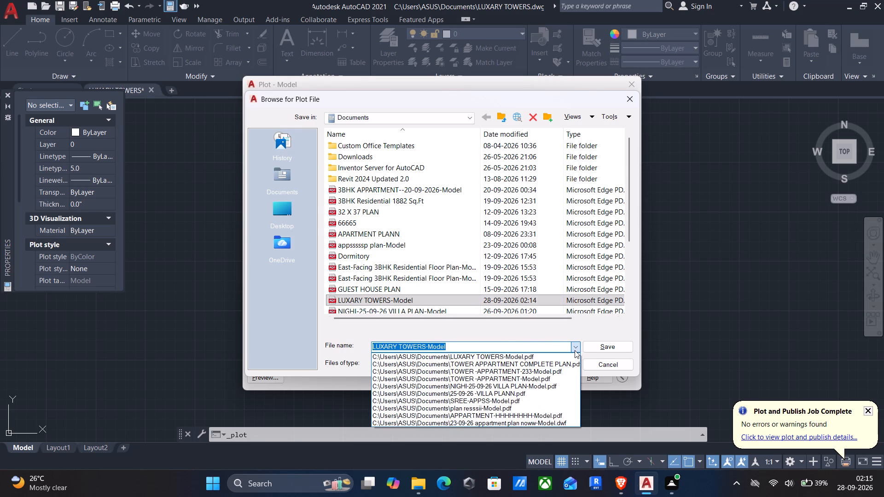
click(575, 350)
scroll(267, 200, down, 1)
click(273, 217)
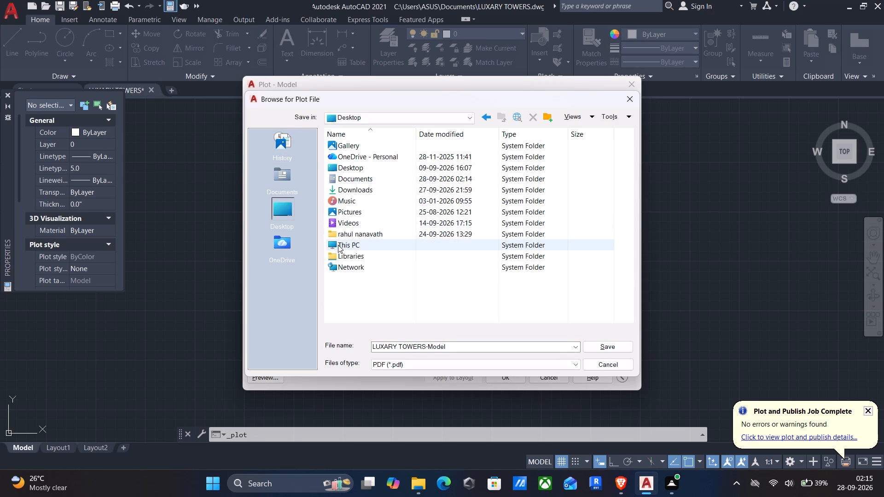
click(296, 175)
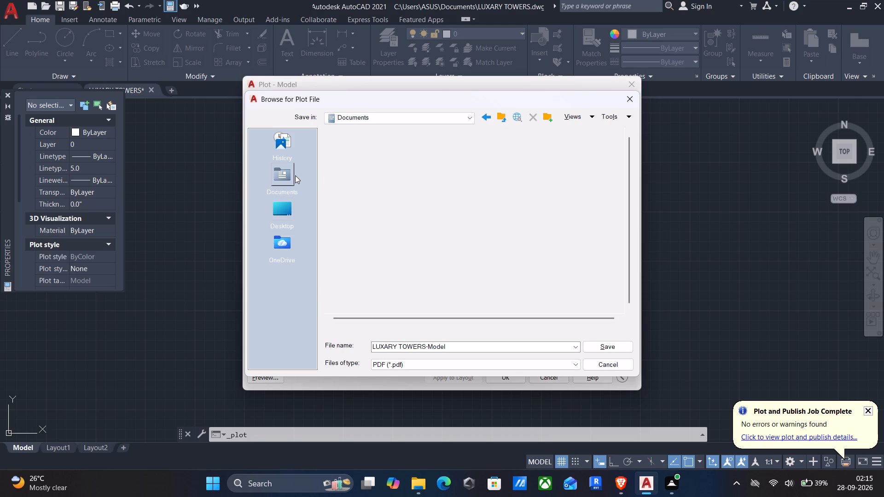
scroll(347, 164, down, 2)
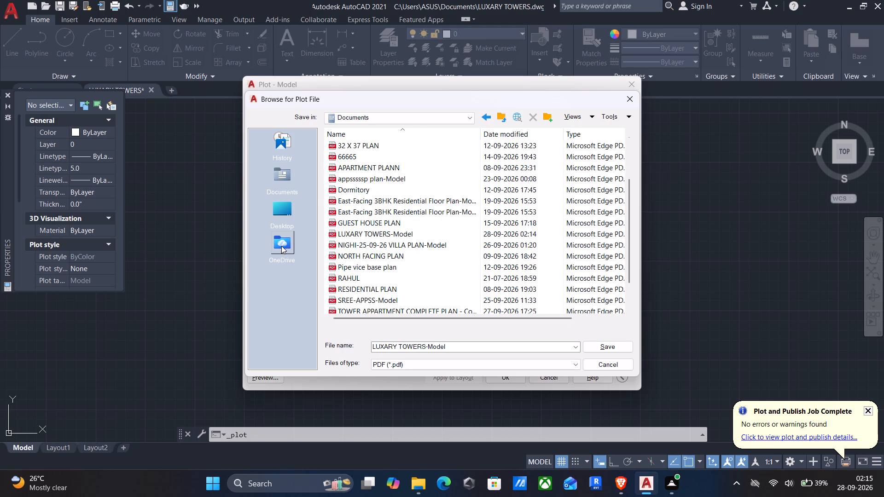
click(281, 246)
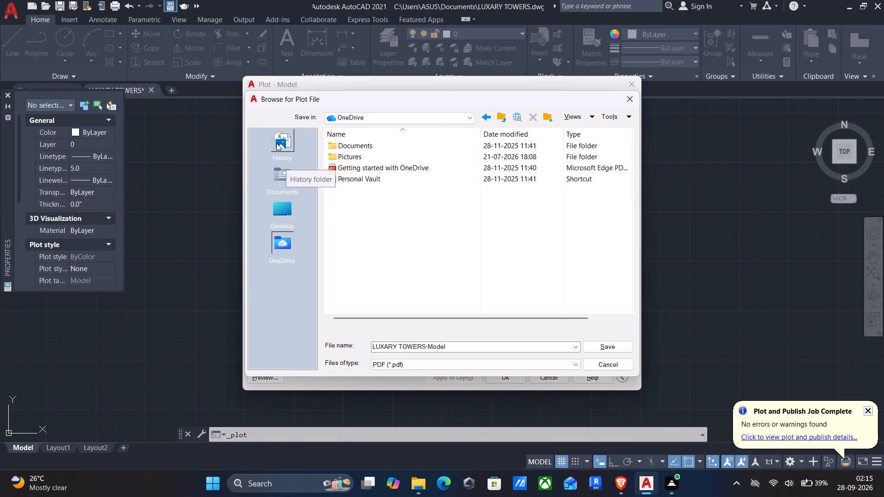
click(276, 143)
click(278, 173)
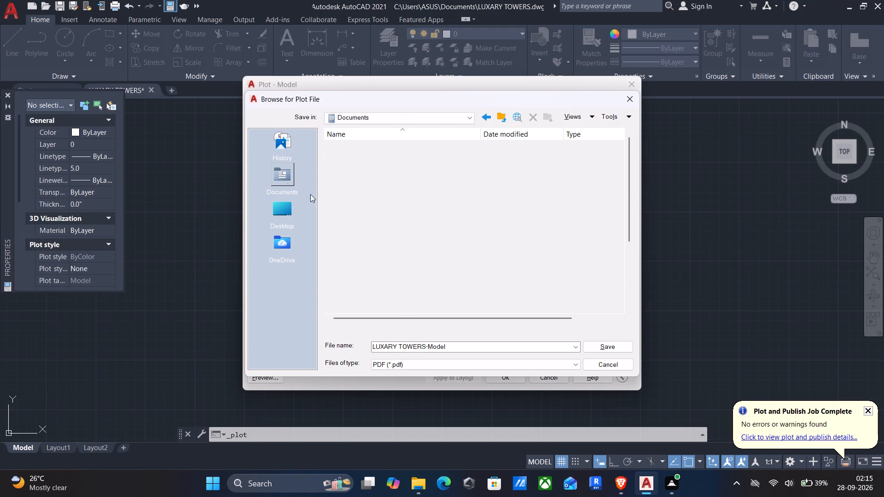
scroll(351, 213, down, 8)
click(289, 211)
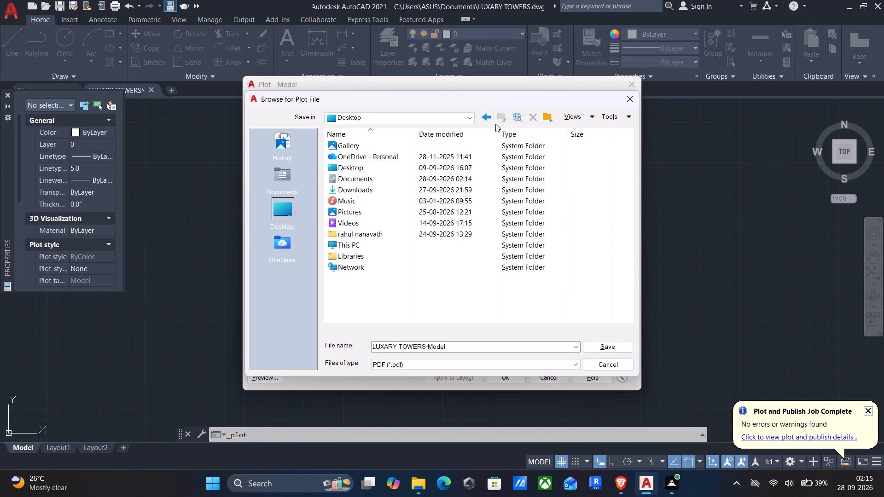
click(588, 117)
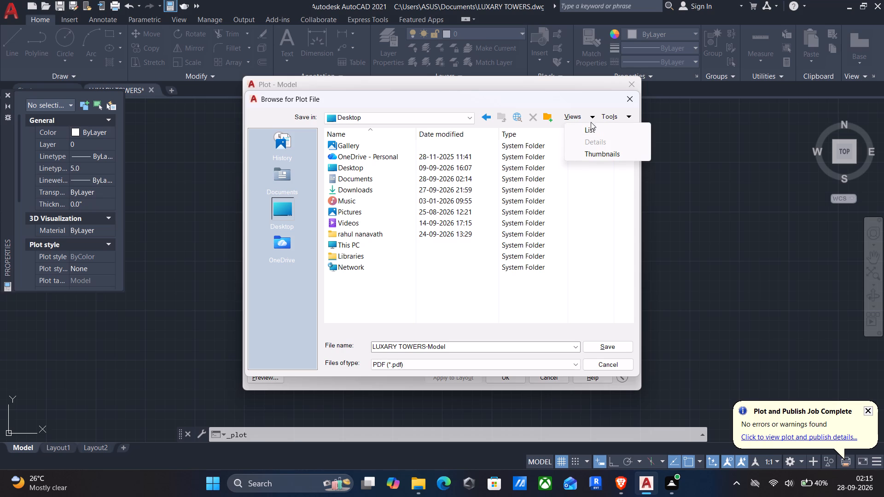
click(590, 121)
click(622, 120)
click(622, 120)
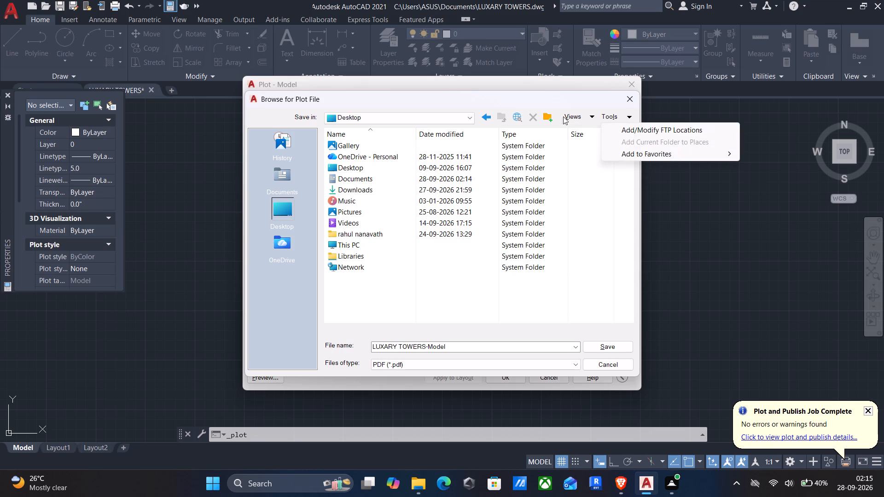
click(519, 119)
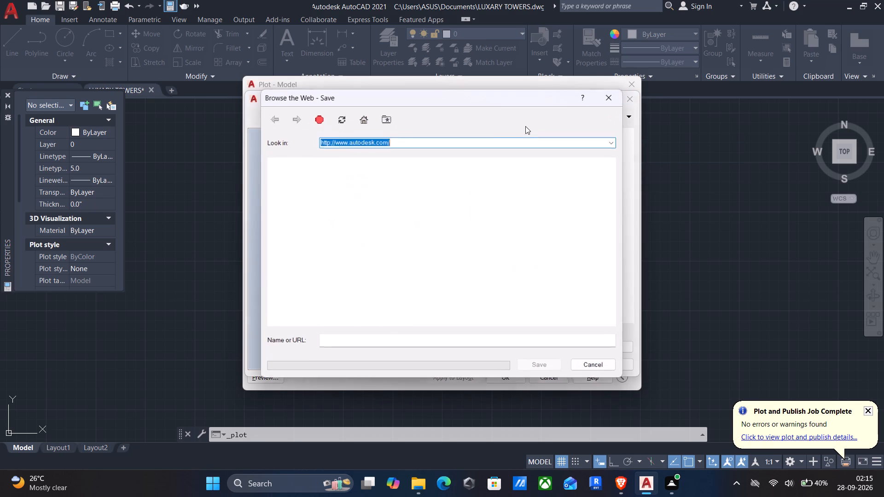
click(606, 96)
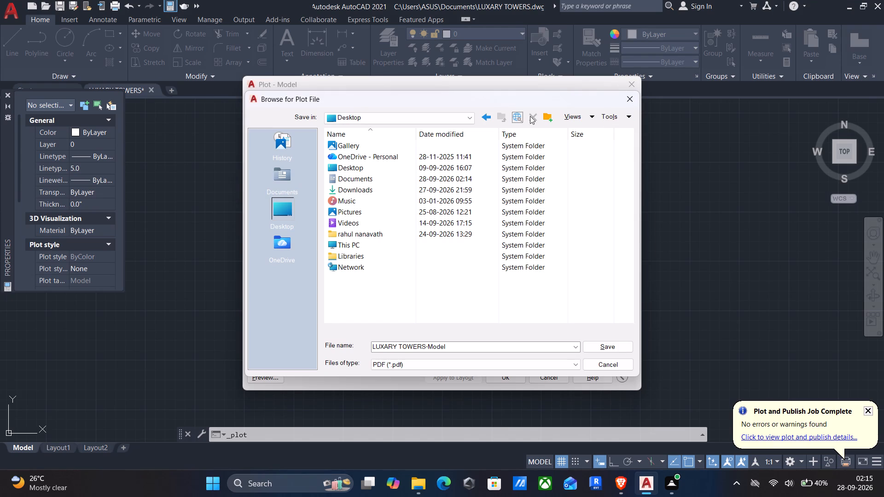
click(271, 179)
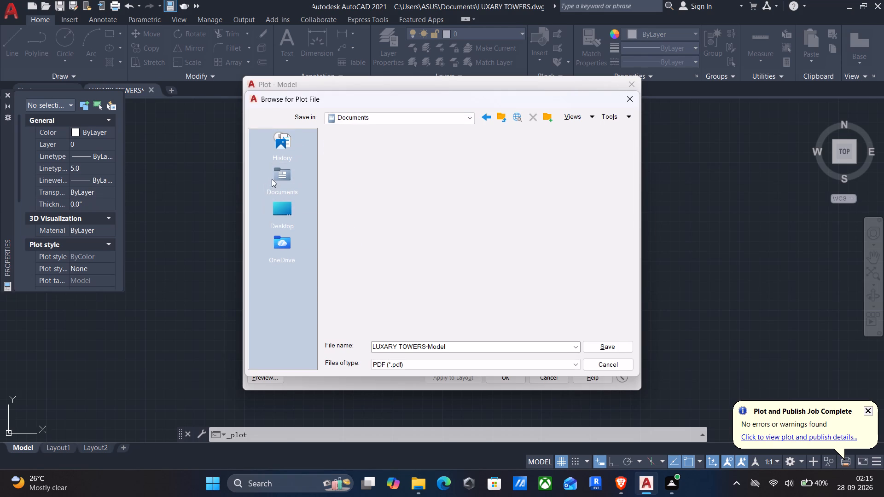
double_click(275, 179)
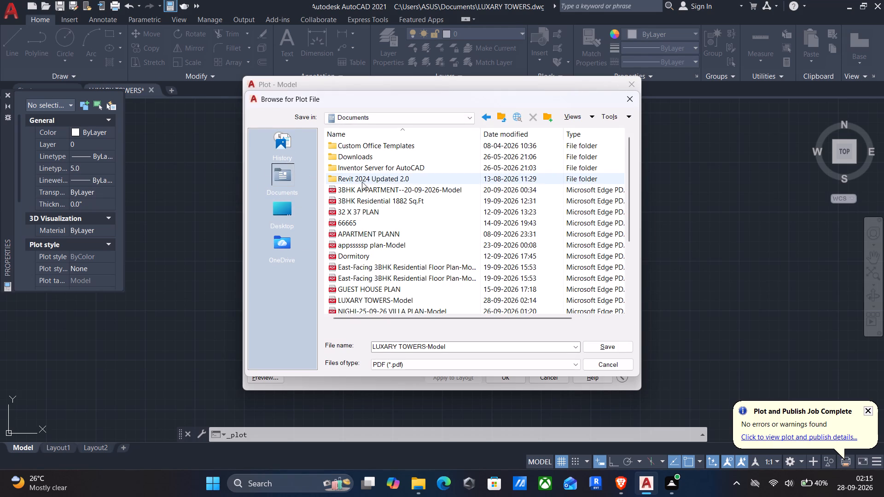
Save the plot as LUXARY TOWERS-Model PDF in the AUTOCAD -PLANS folder on the C: drive, then check and close it.
click(465, 120)
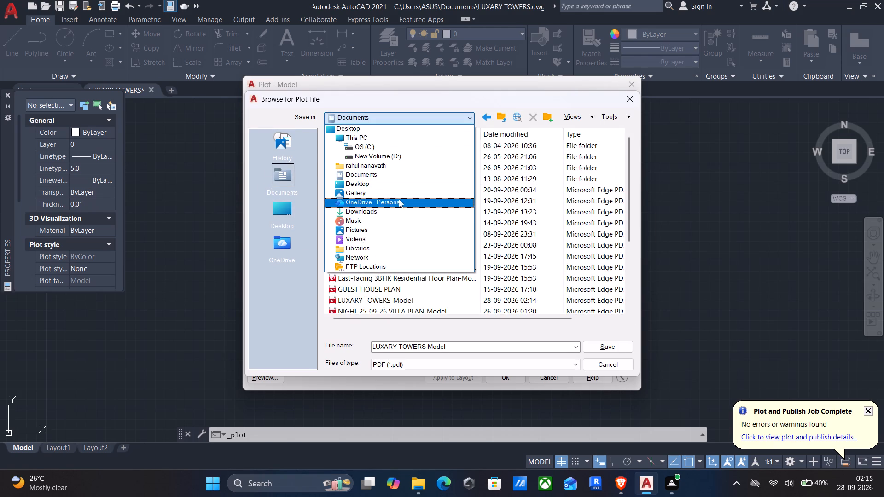
click(386, 150)
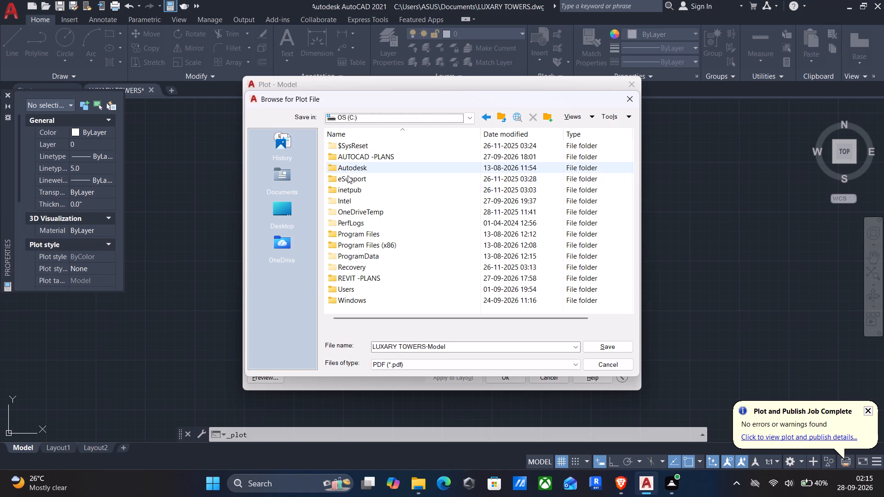
scroll(329, 245, down, 1)
scroll(339, 182, up, 3)
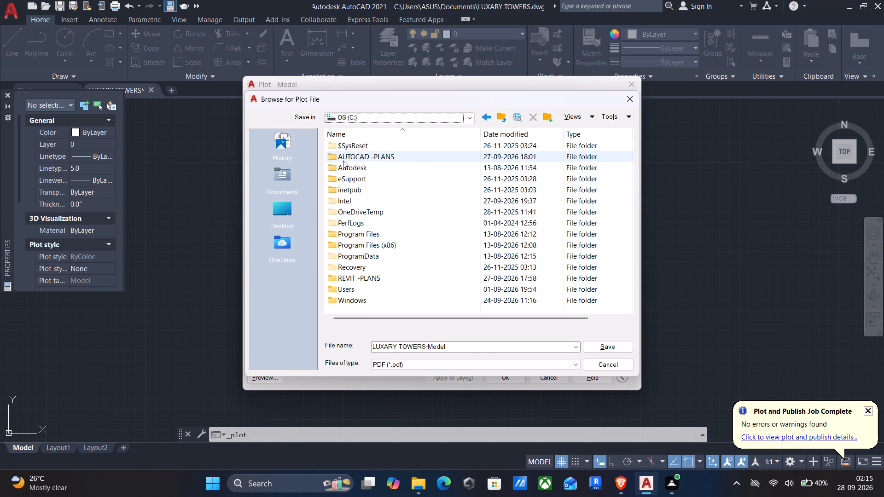
double_click(333, 158)
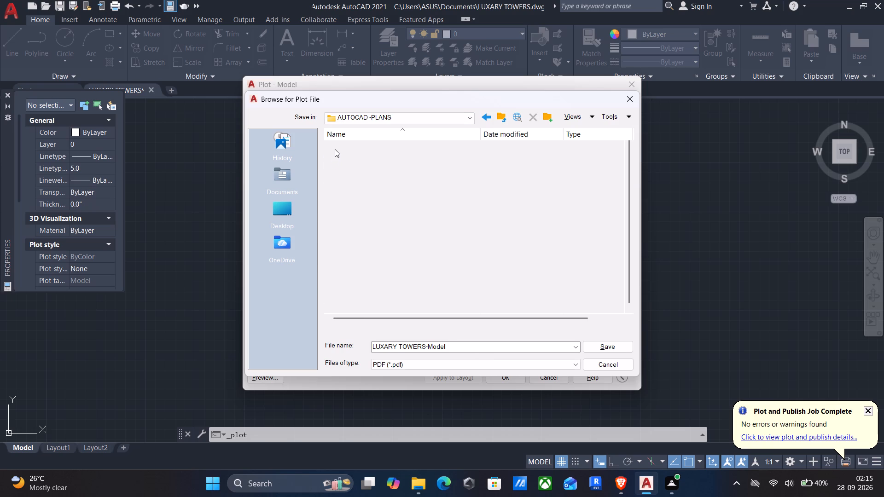
click(602, 349)
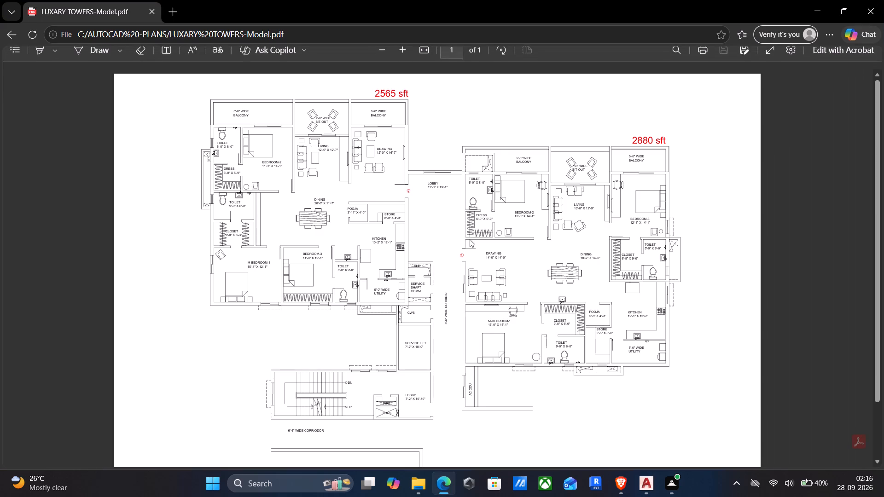
scroll(381, 202, down, 2)
scroll(378, 201, up, 3)
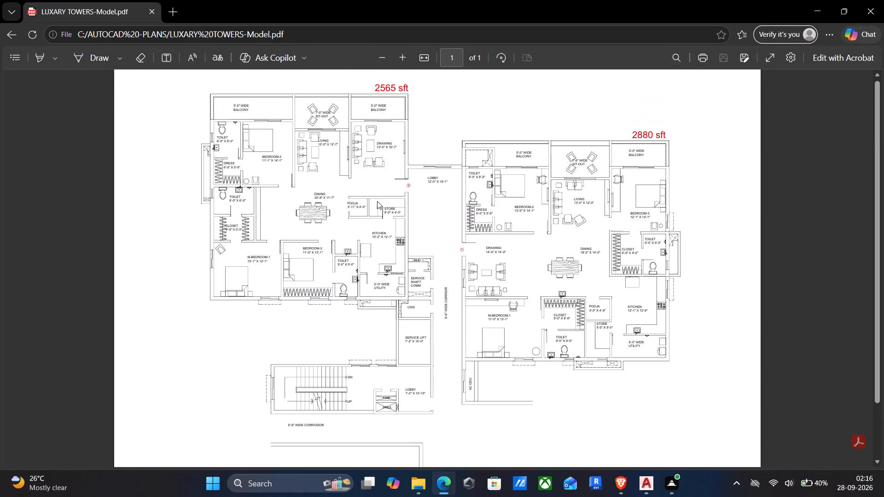
click(149, 11)
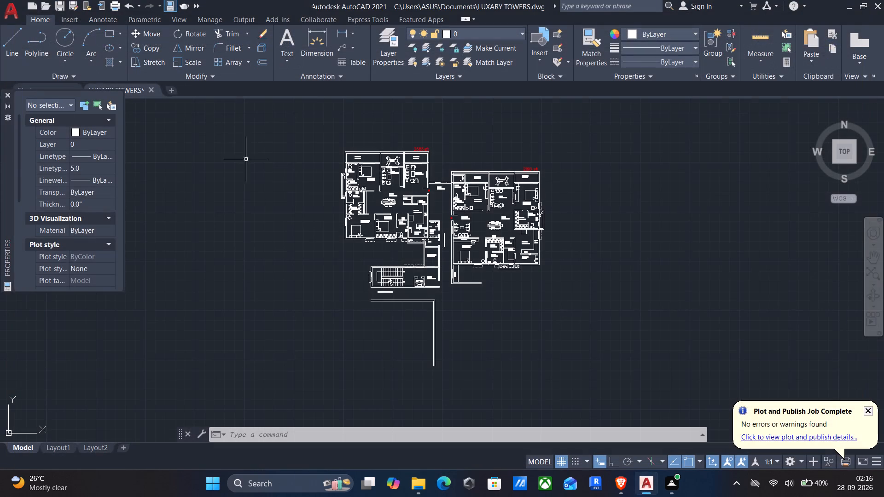
Save the LUXARY TOWERS drawing in its current location.
key(ctrl+s)
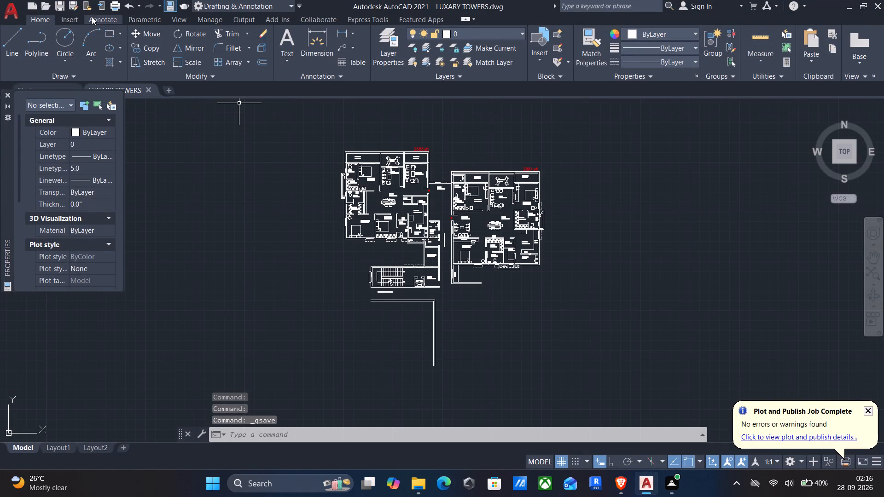
Save a copy of the drawing as LUXARY TOWERS, AutoCAD 2018 Drawing format, in the AUTOCAD -PLANS folder on the C: drive.
click(73, 6)
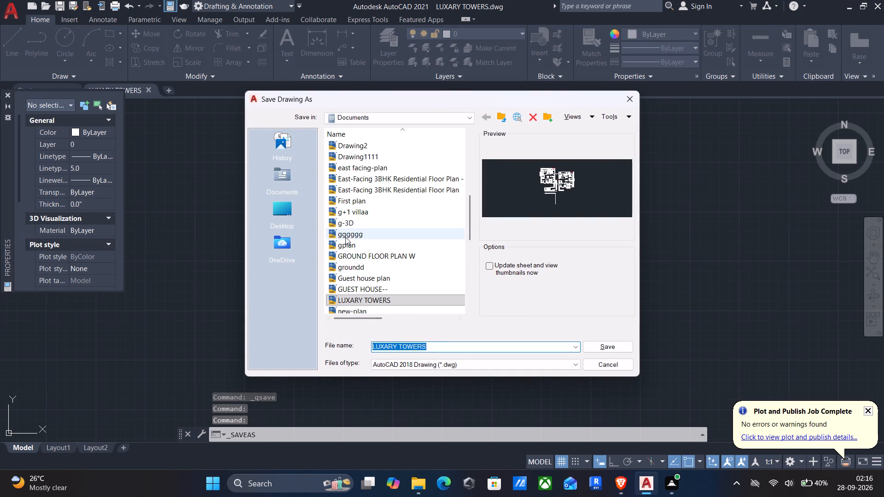
click(447, 119)
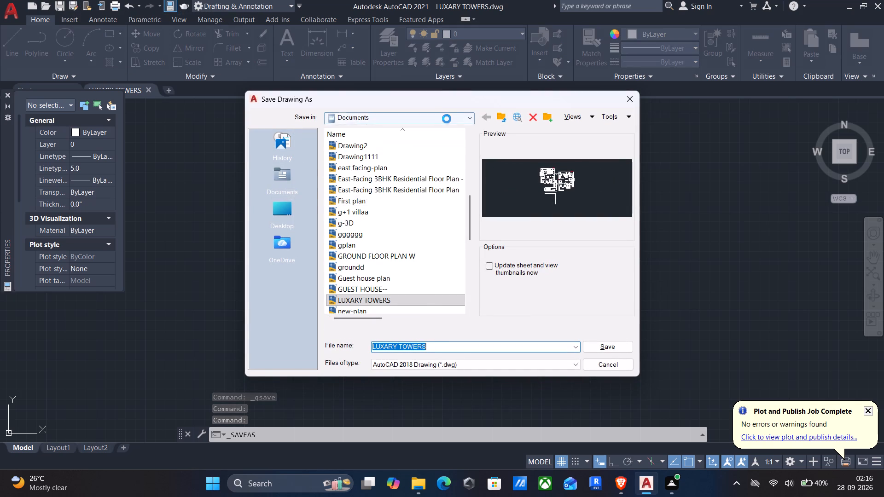
click(355, 150)
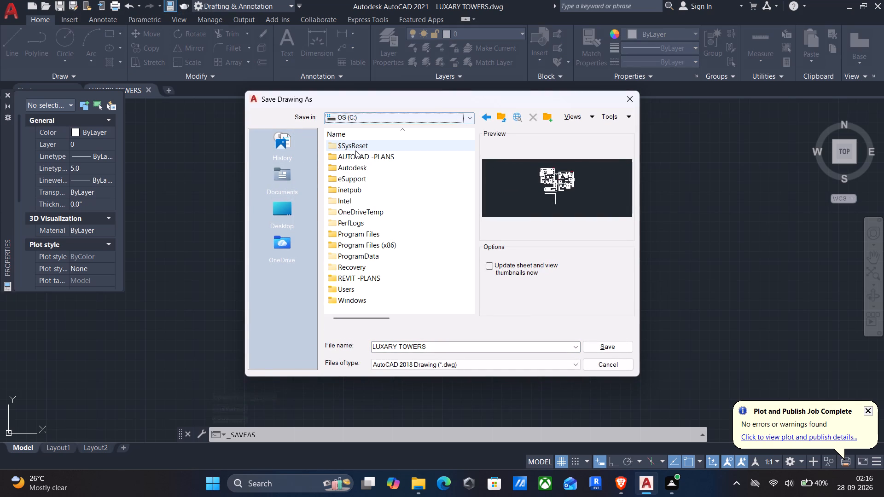
double_click(331, 161)
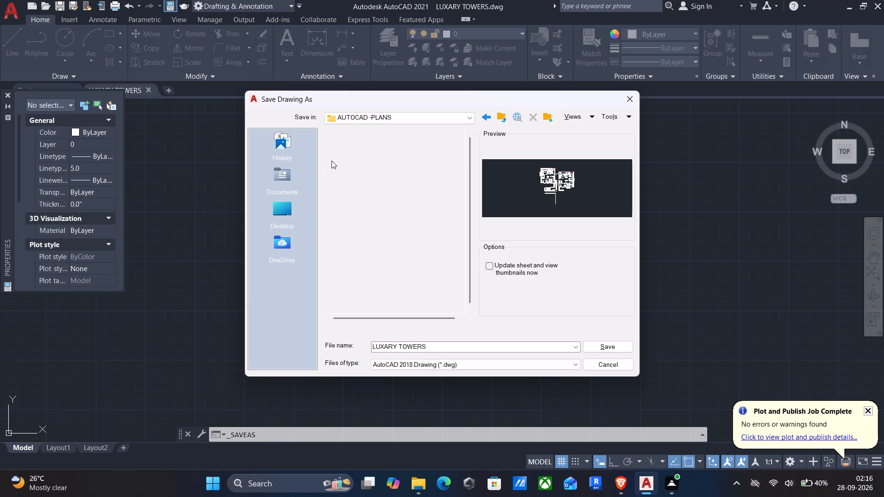
click(596, 344)
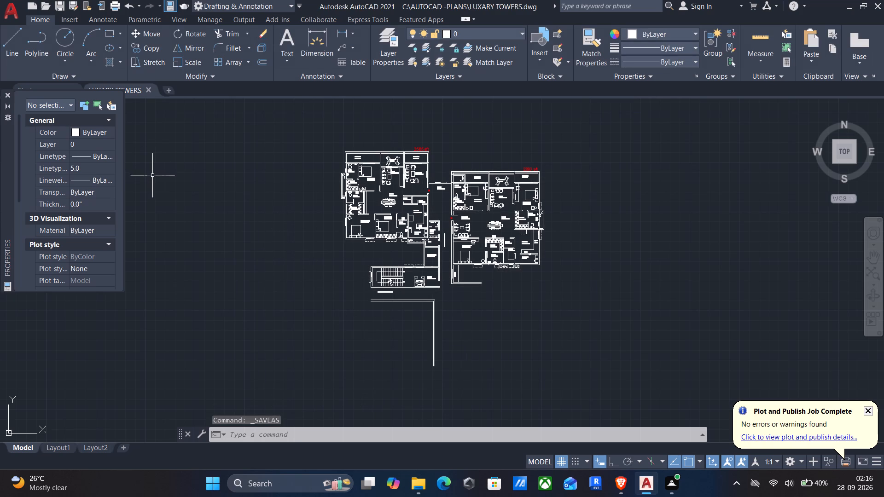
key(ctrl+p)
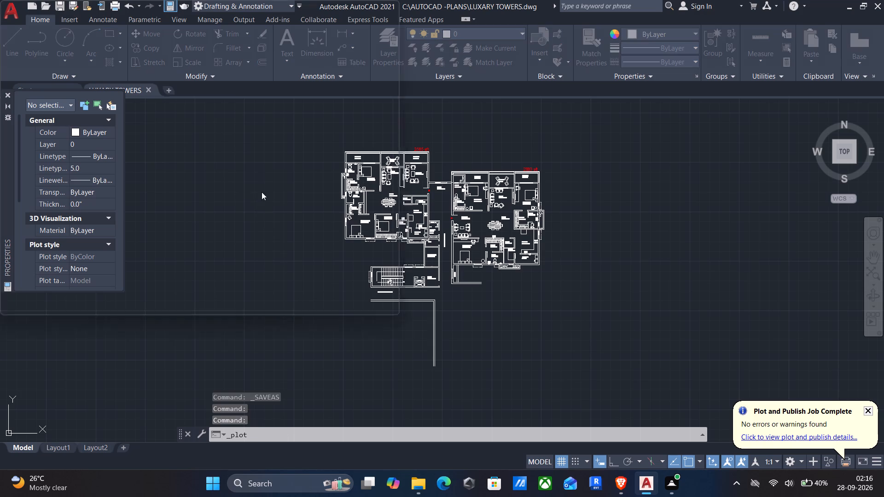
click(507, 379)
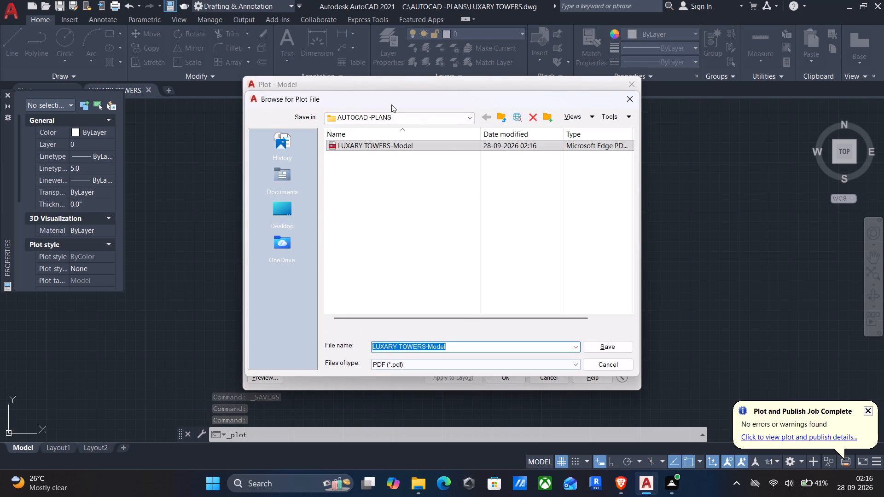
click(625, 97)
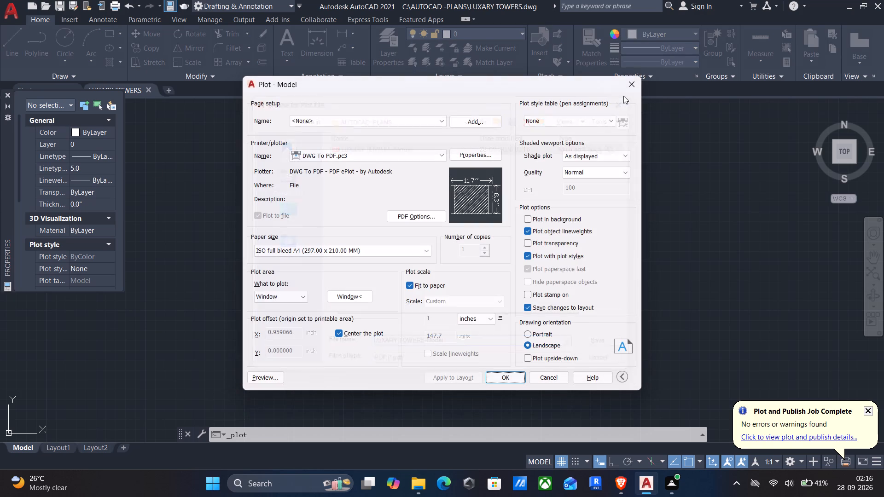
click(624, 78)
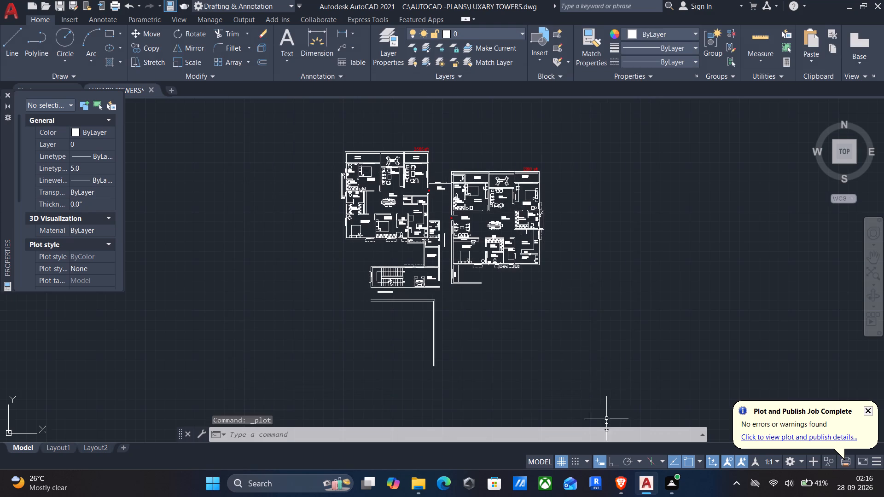